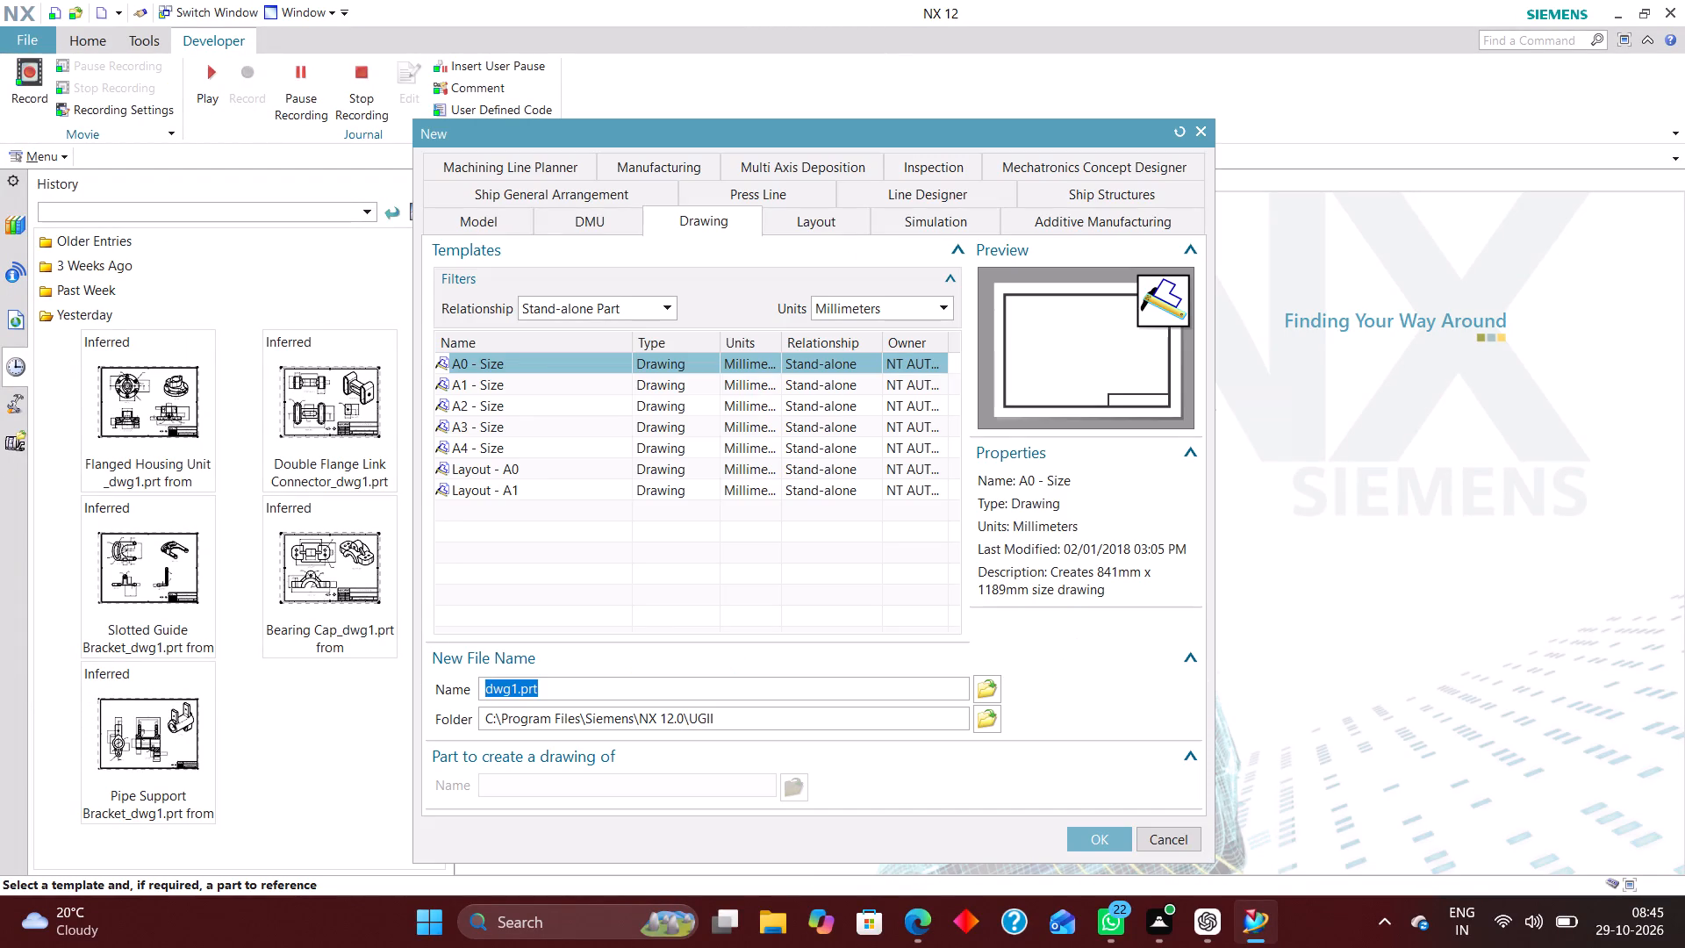
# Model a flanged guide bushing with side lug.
# Create a new millimetre Model part named model1.prt in the Flanged Guide Bushing folder under Mechanical Components on the Desktop.
pyautogui.click(463, 215)
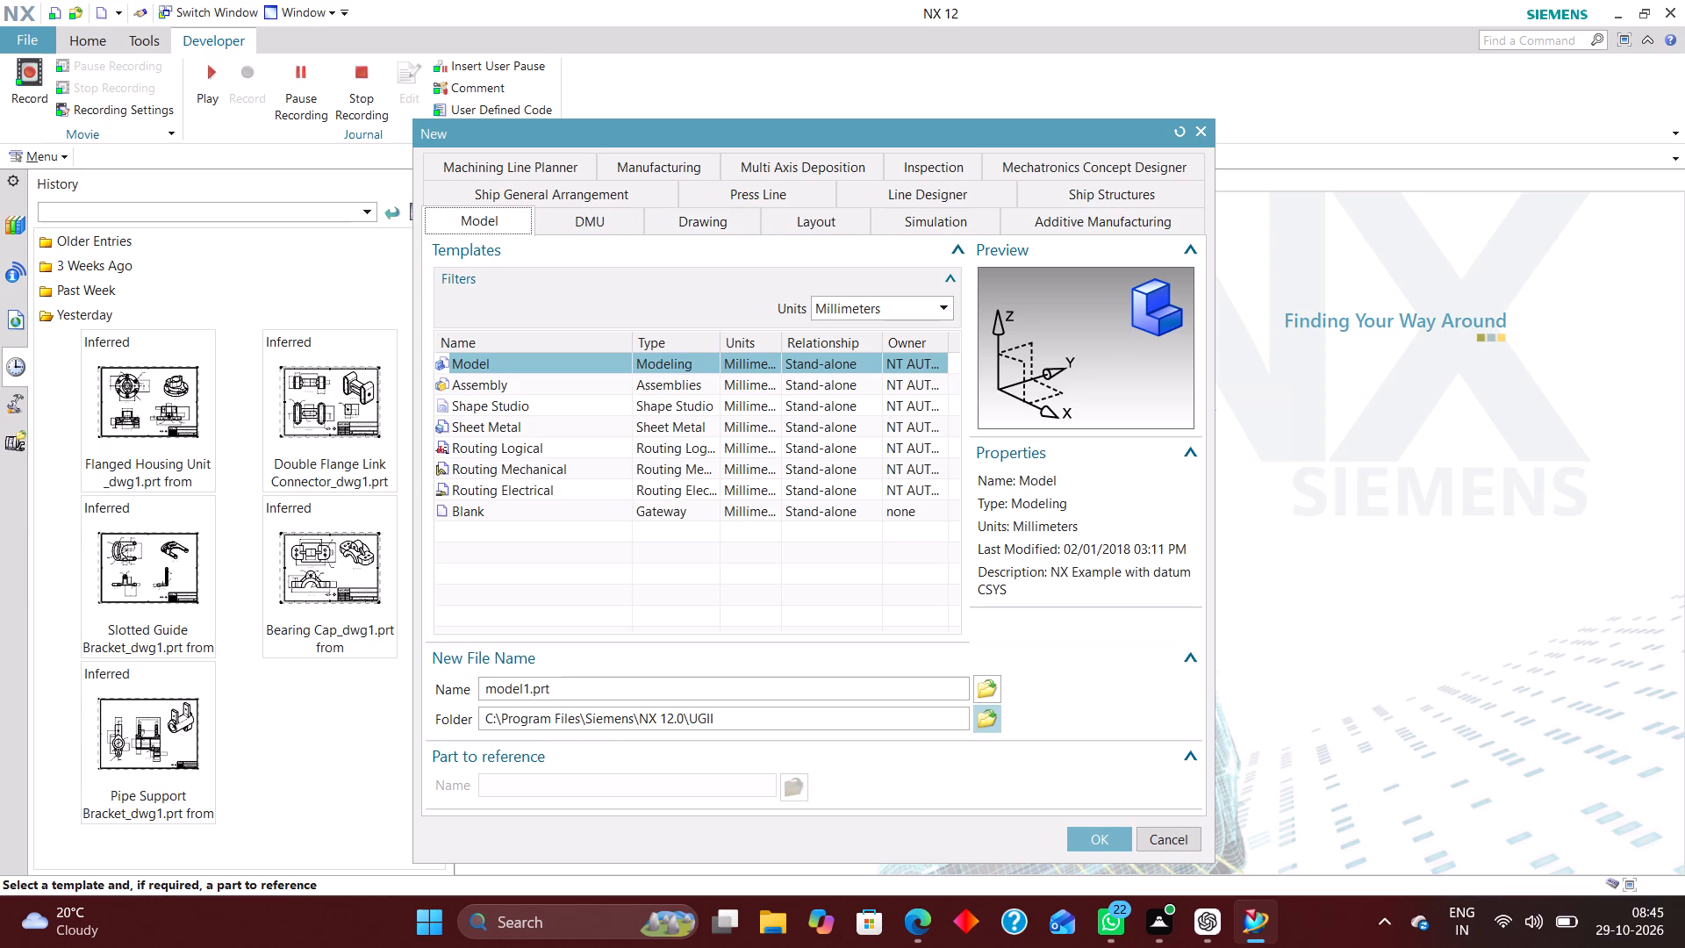
pyautogui.click(993, 719)
pyautogui.click(871, 324)
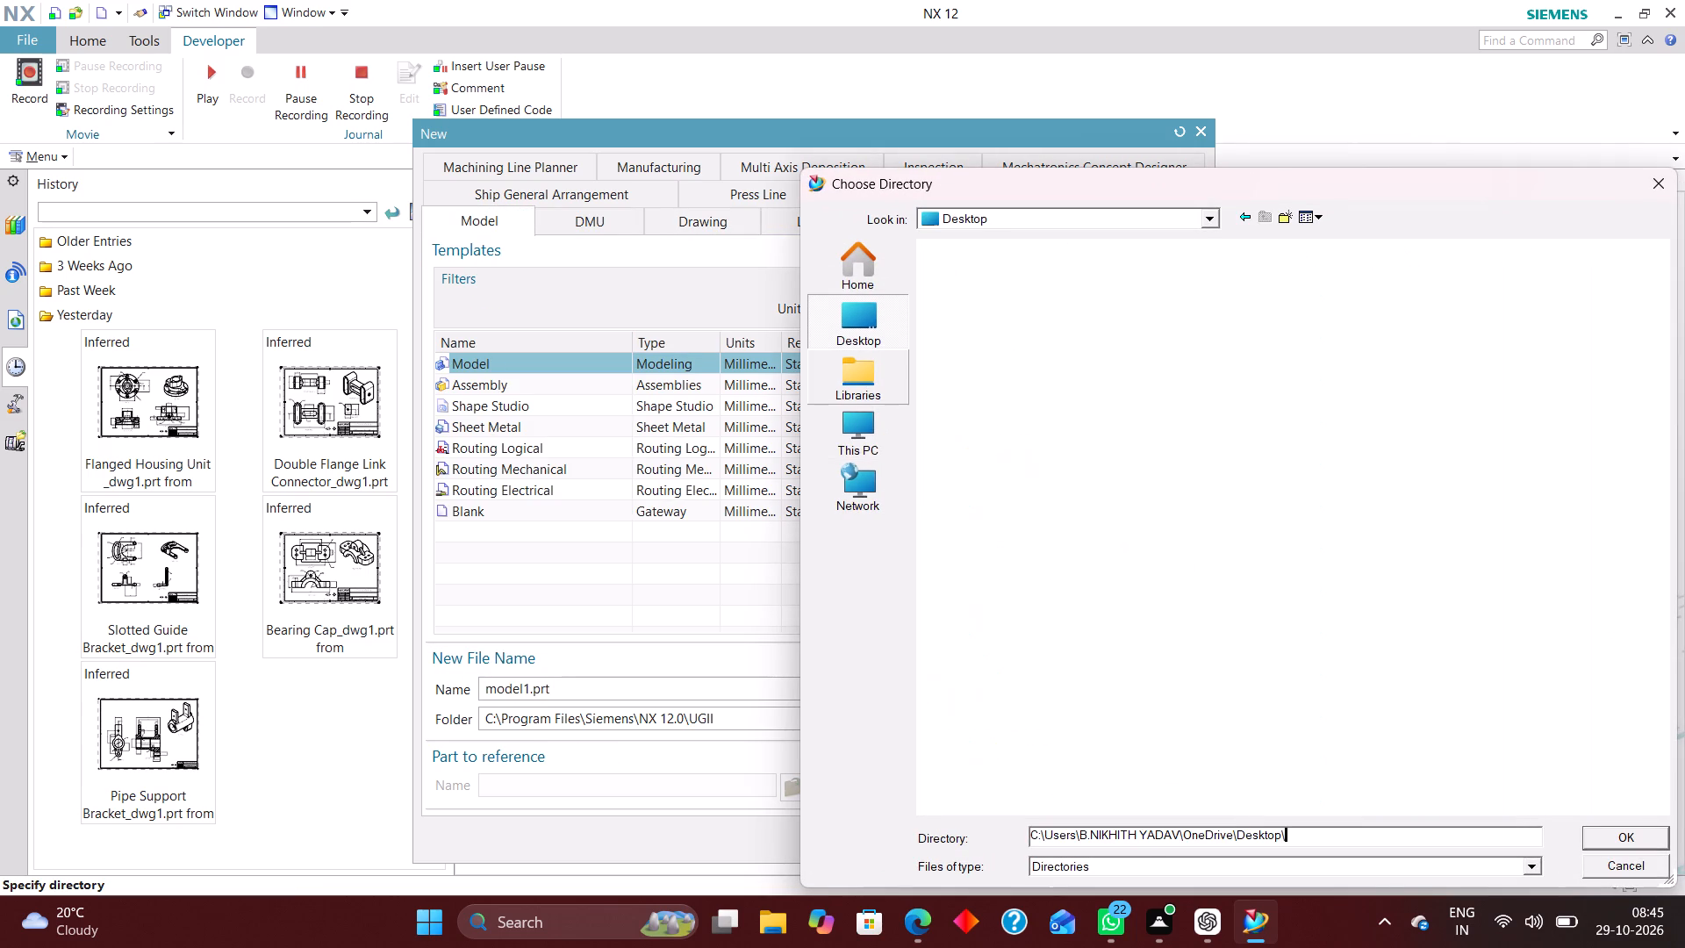
pyautogui.doubleClick(1430, 490)
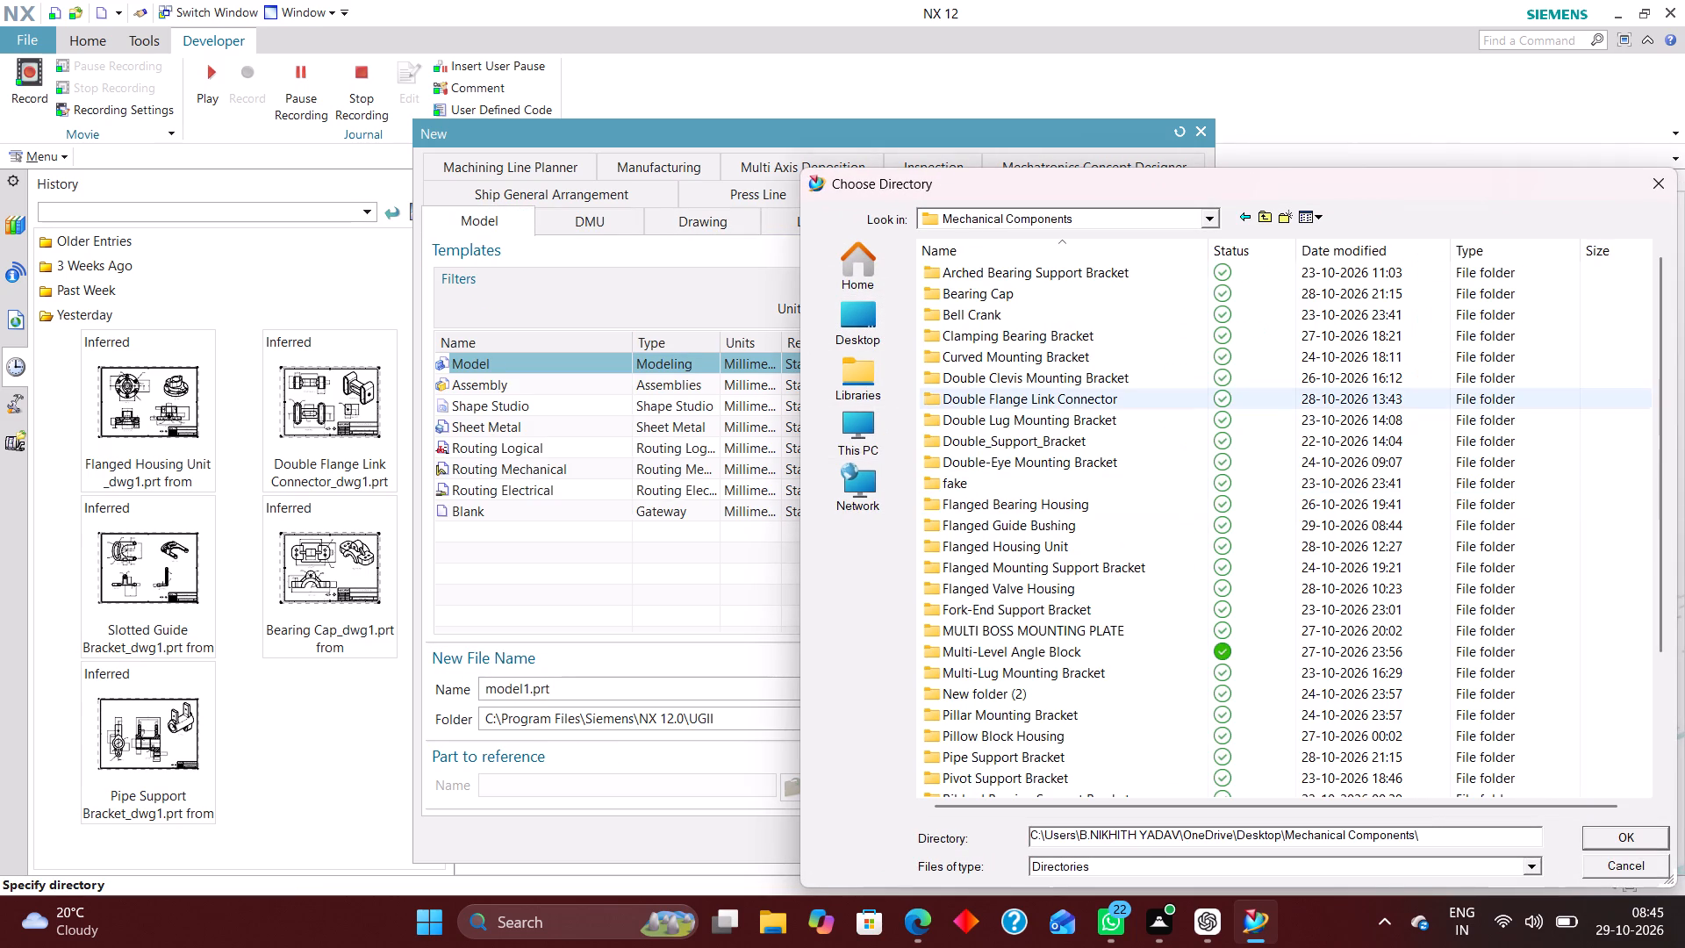
pyautogui.scroll(-9, 1104, 399)
pyautogui.scroll(5, 1041, 316)
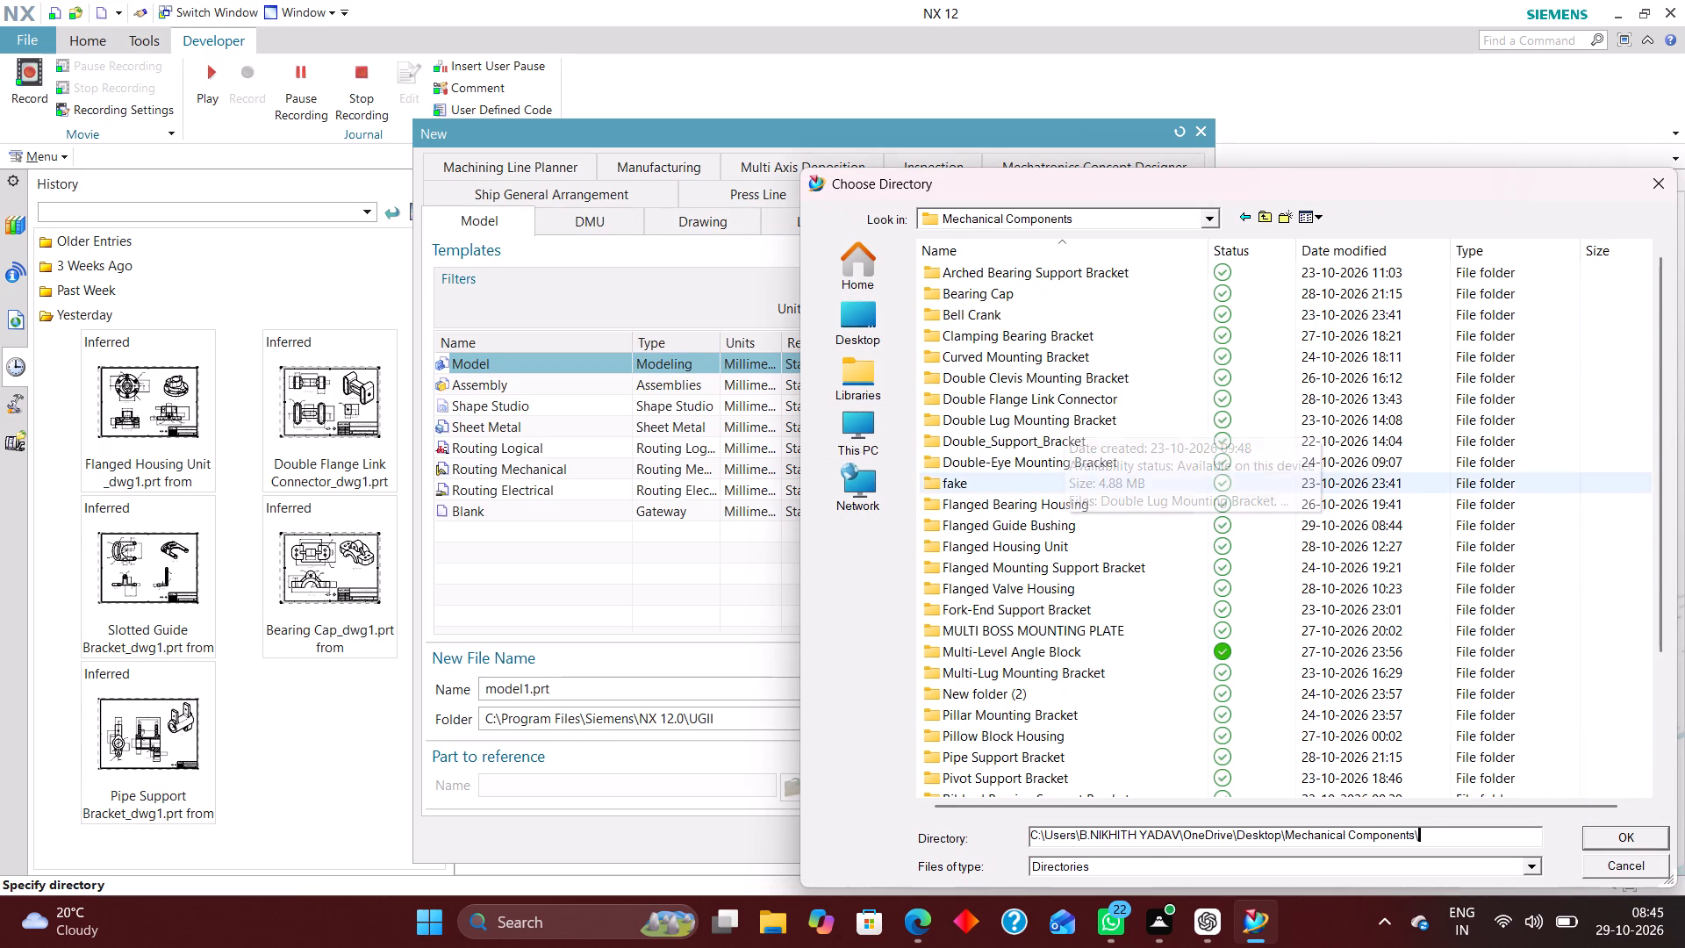
pyautogui.click(1032, 525)
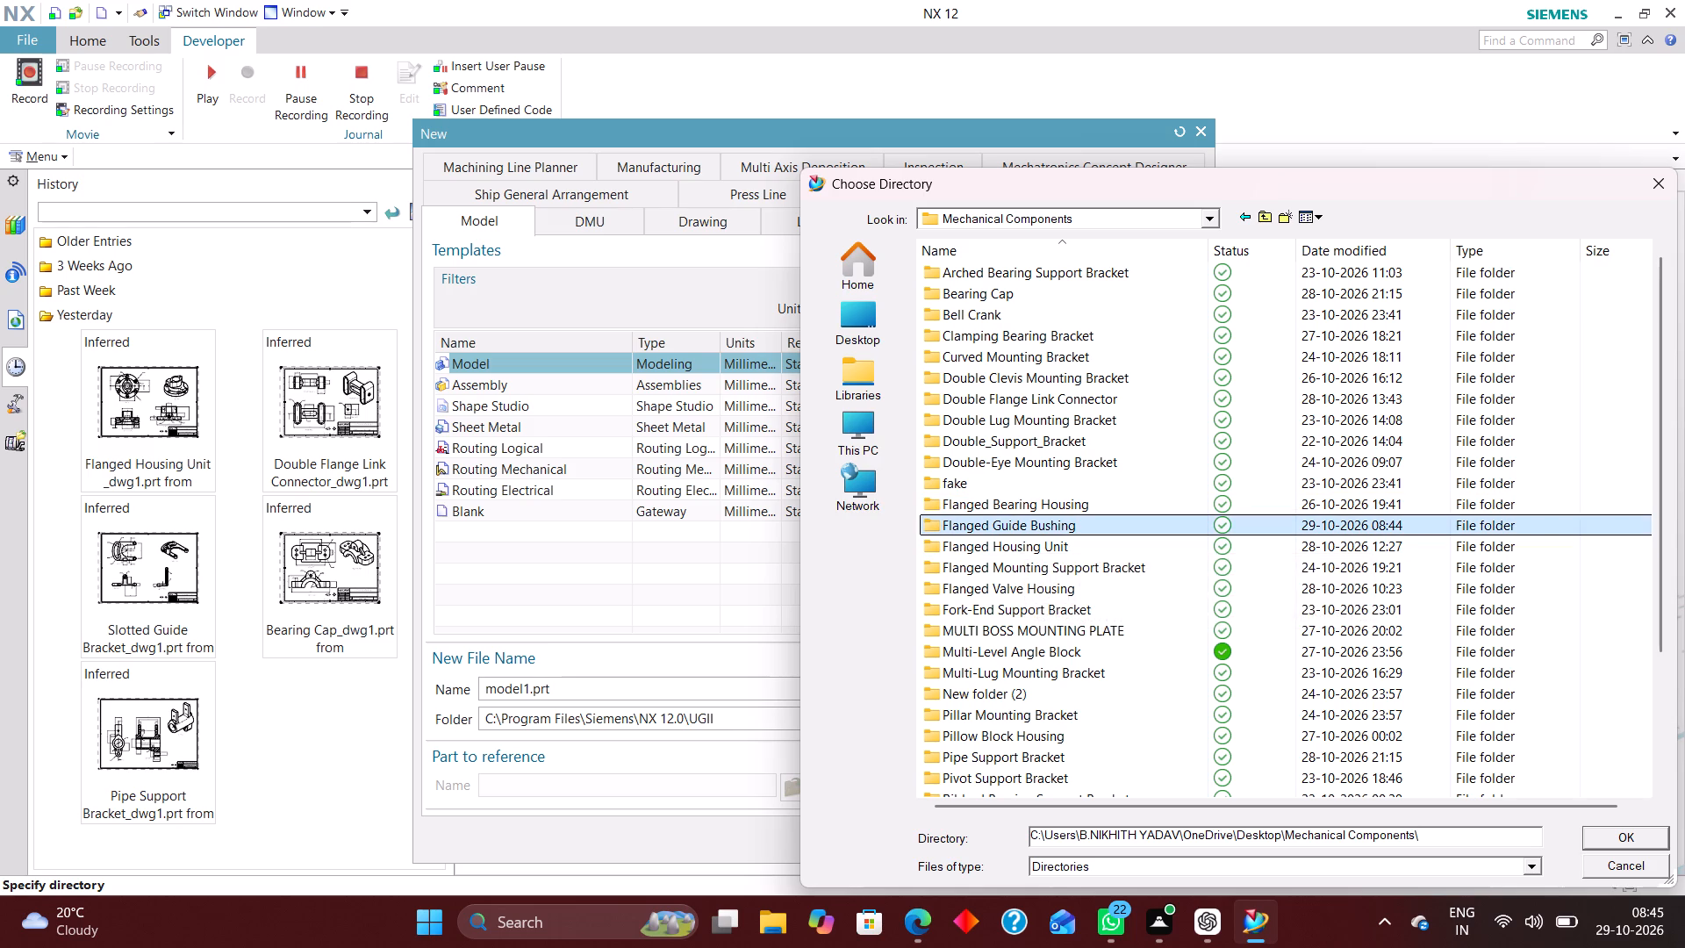
pyautogui.doubleClick(1032, 523)
pyautogui.click(1630, 832)
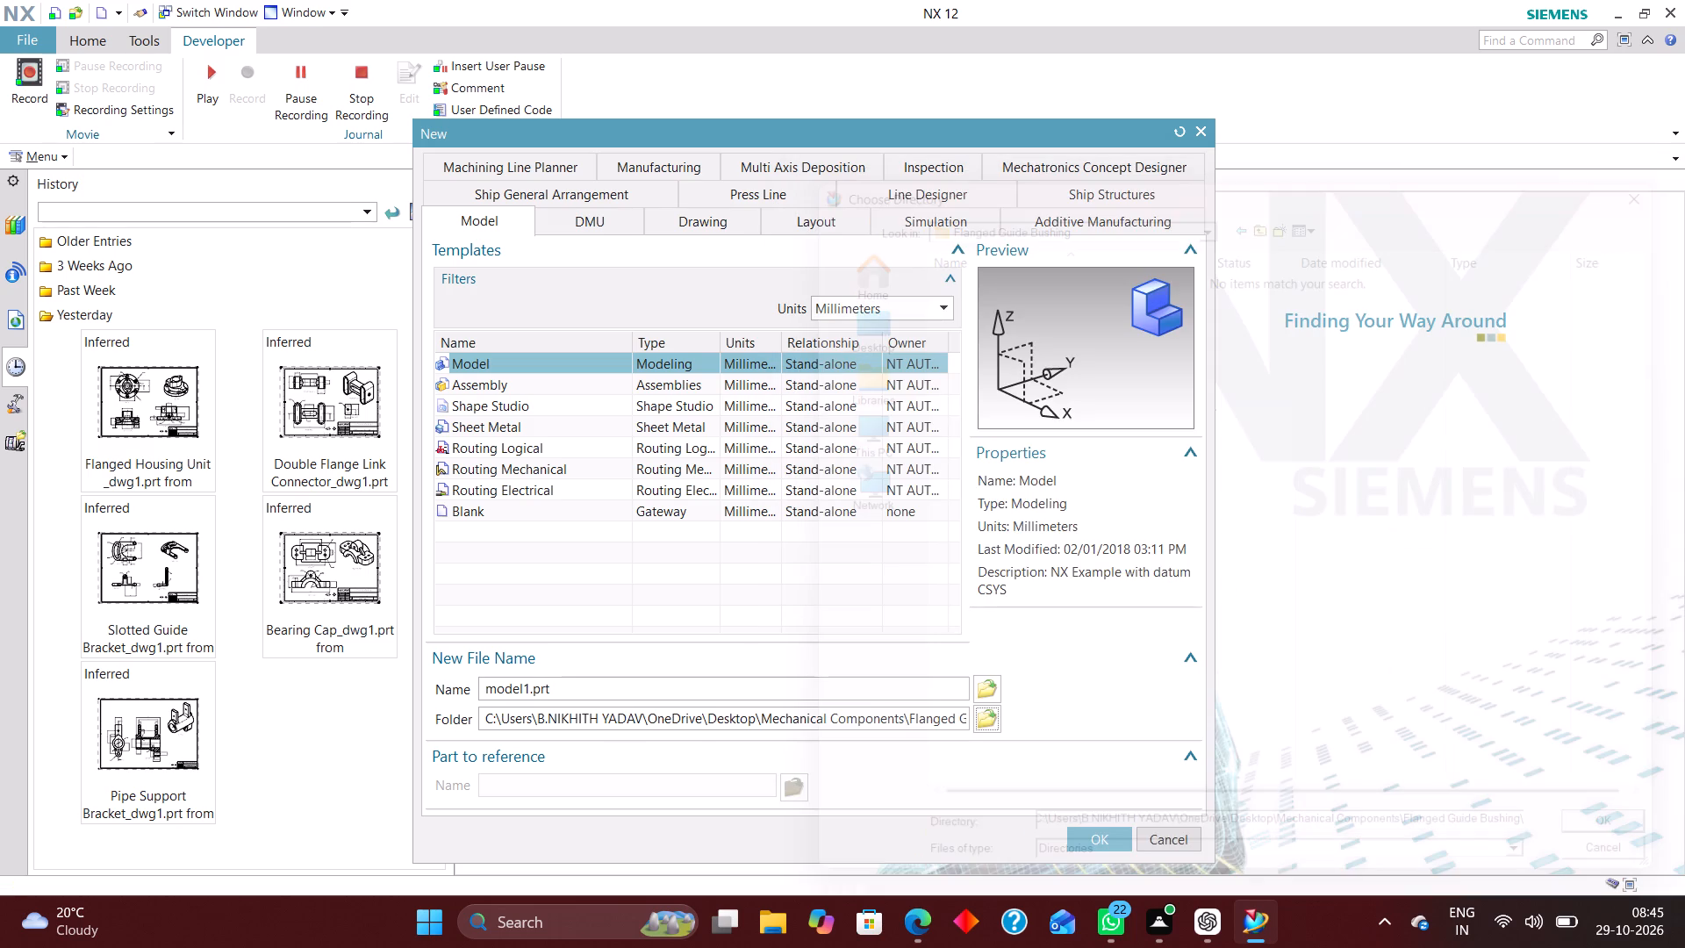
pyautogui.click(1114, 837)
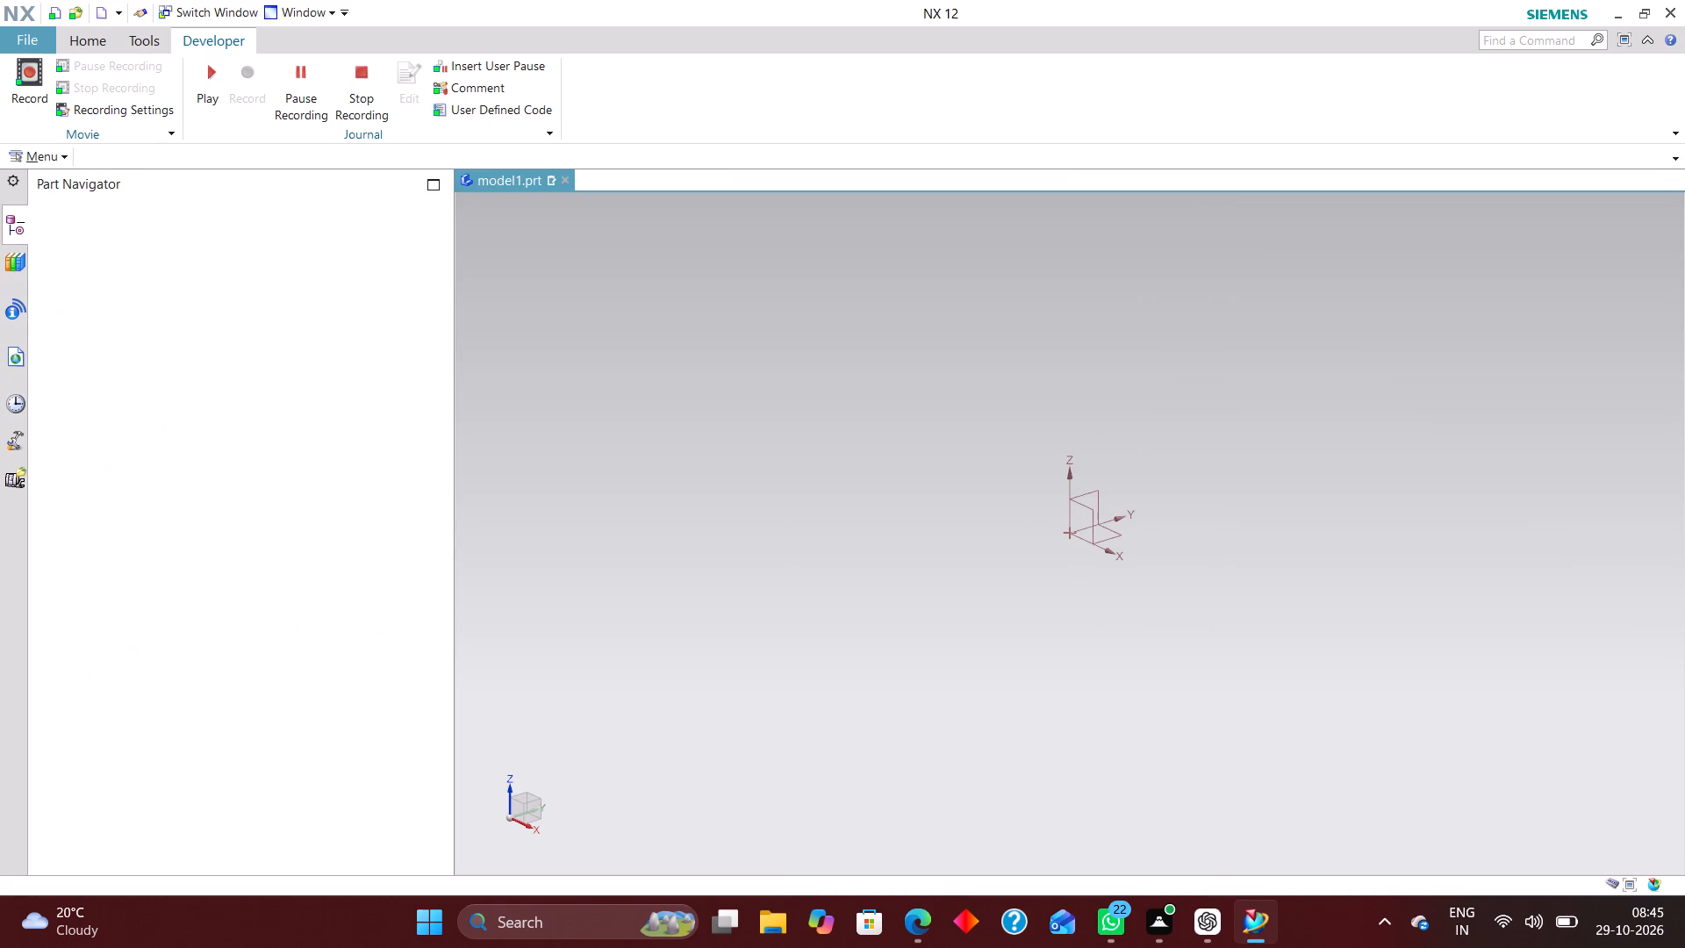
# Configure the sketch preferences with dimension labels as Value, and continuous auto dimensioning and auto dimension display turned off.
pyautogui.click(59, 165)
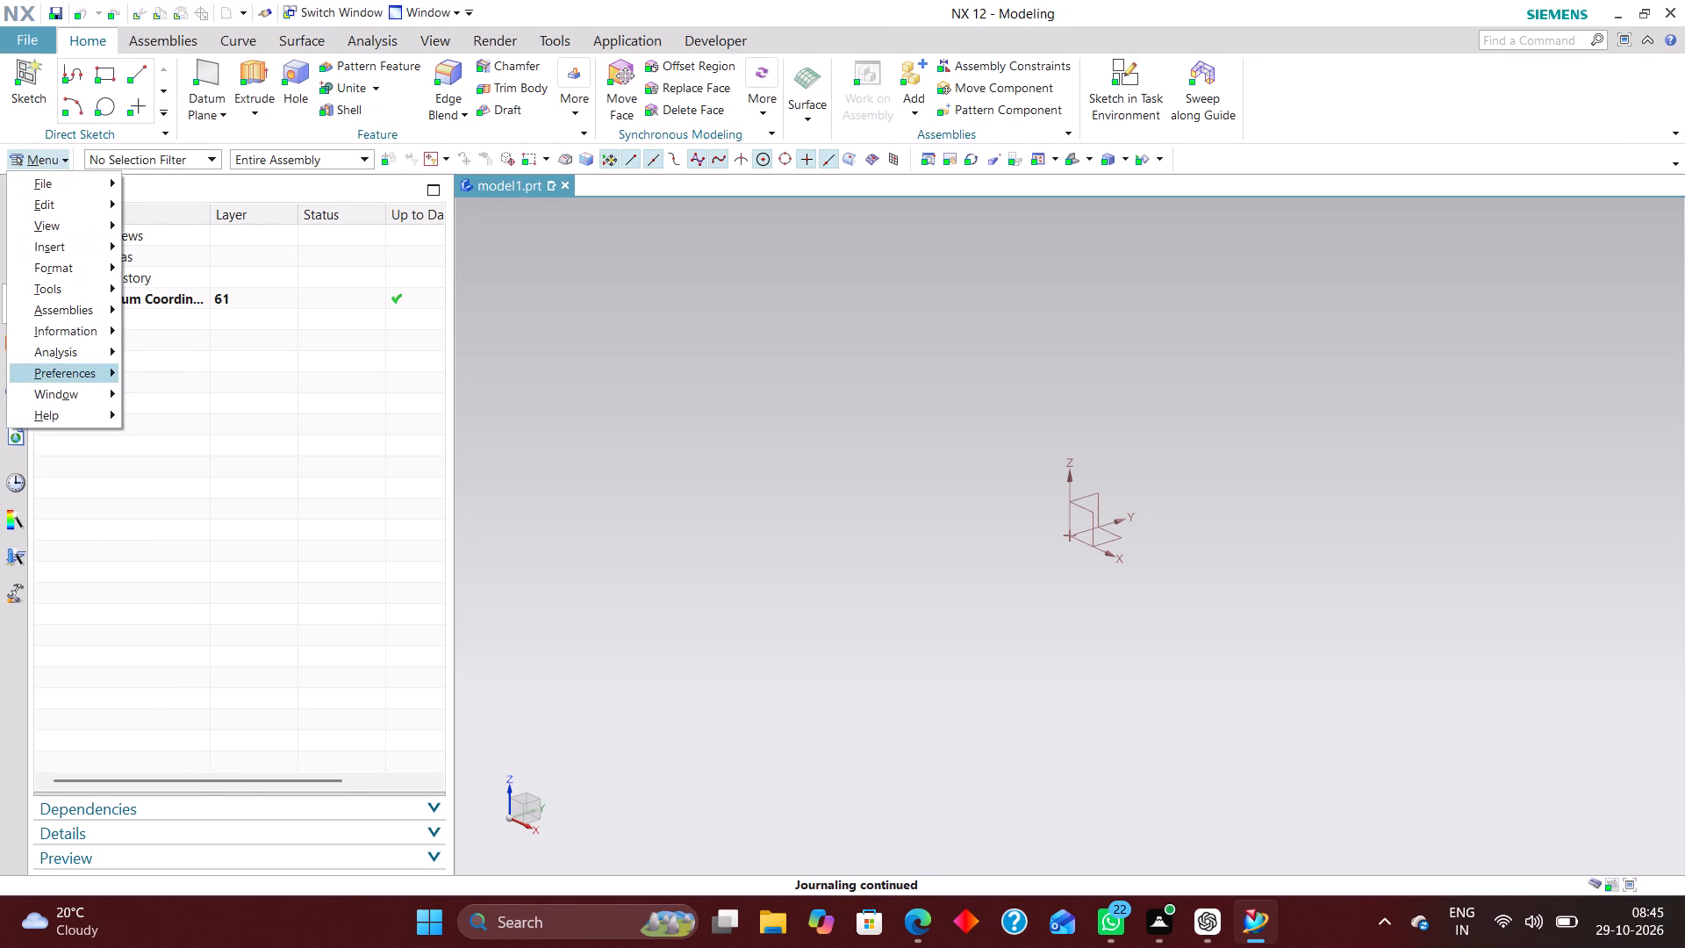
pyautogui.click(76, 376)
pyautogui.click(194, 377)
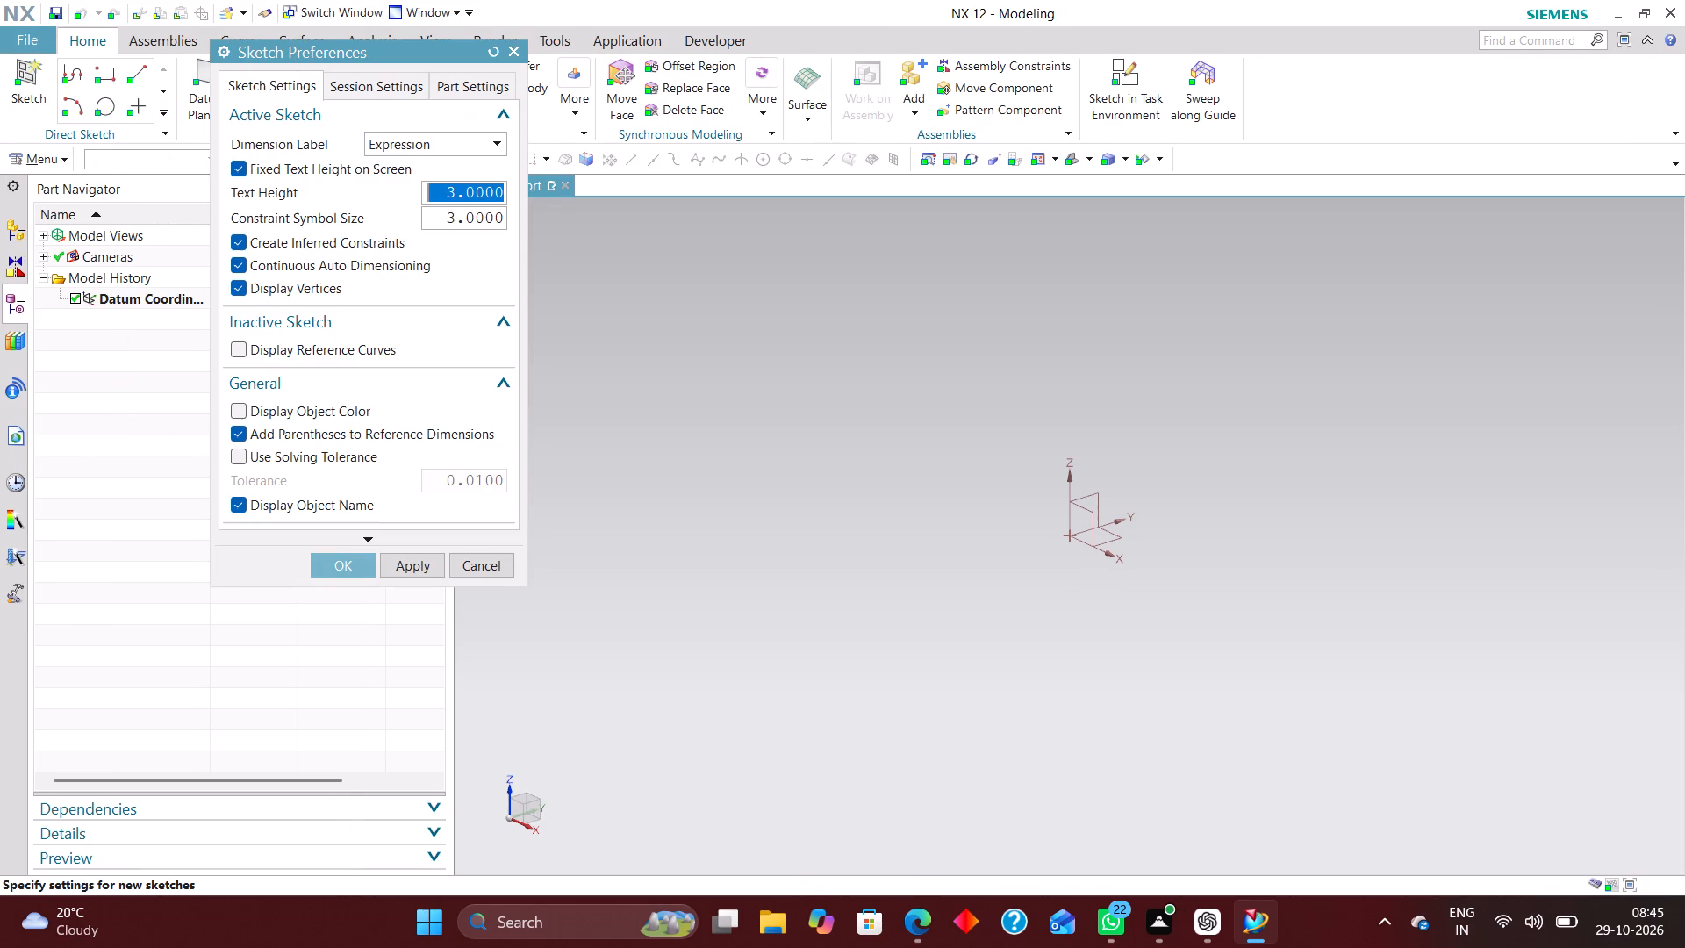
pyautogui.click(452, 143)
pyautogui.click(445, 204)
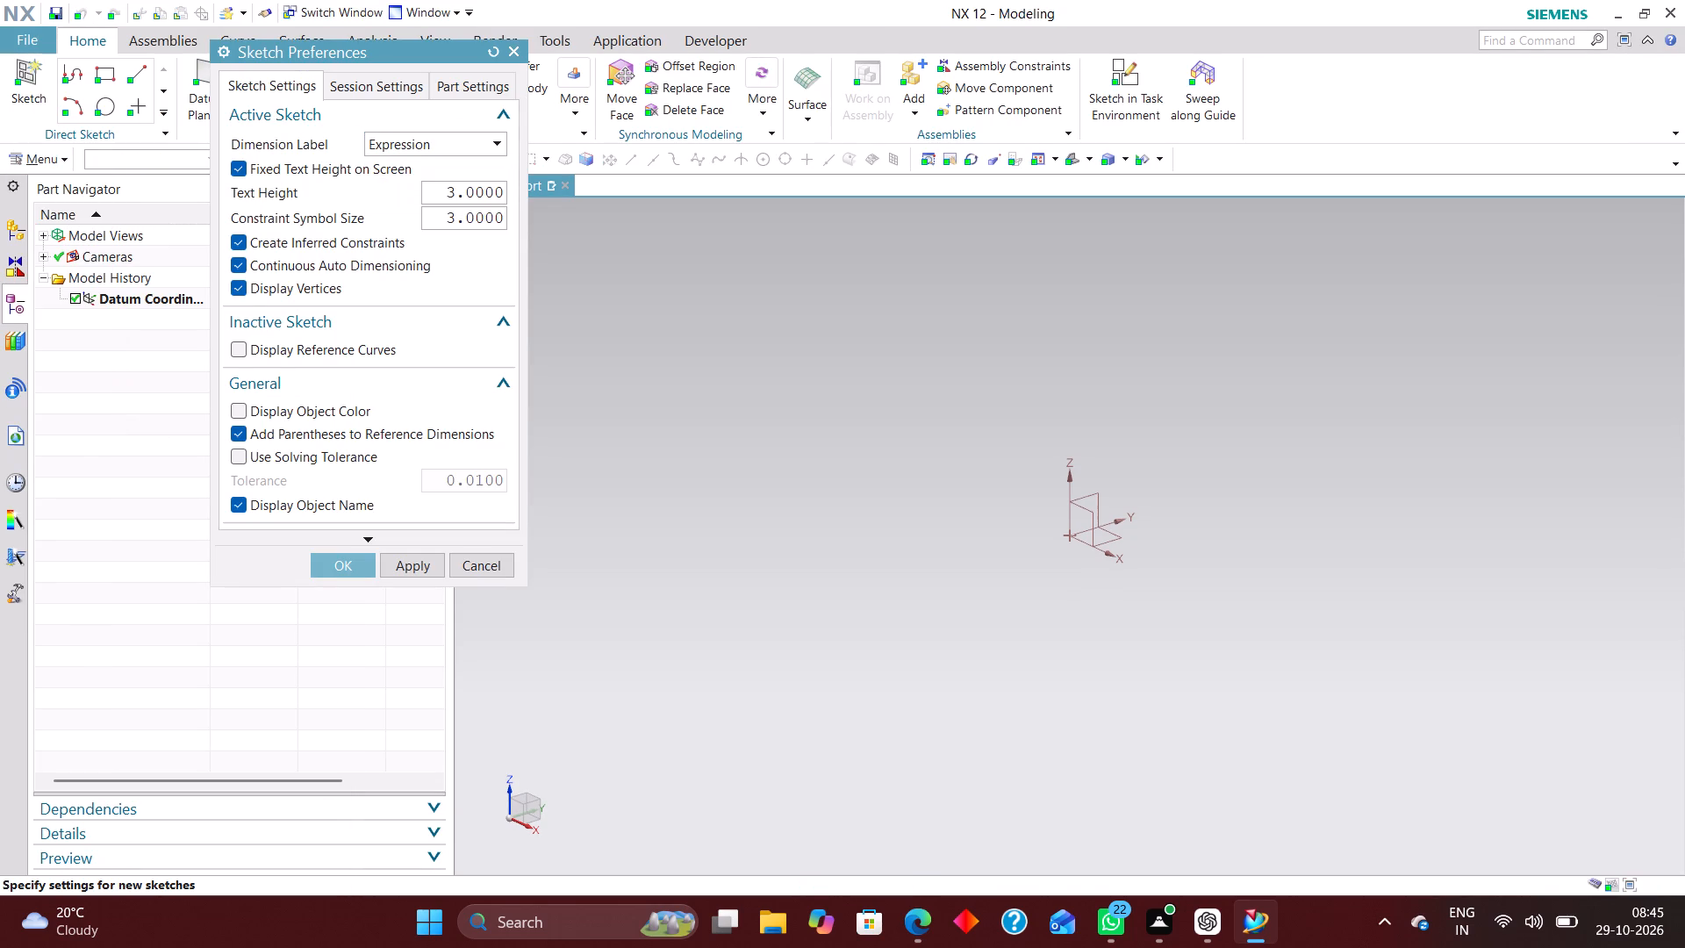
pyautogui.click(305, 260)
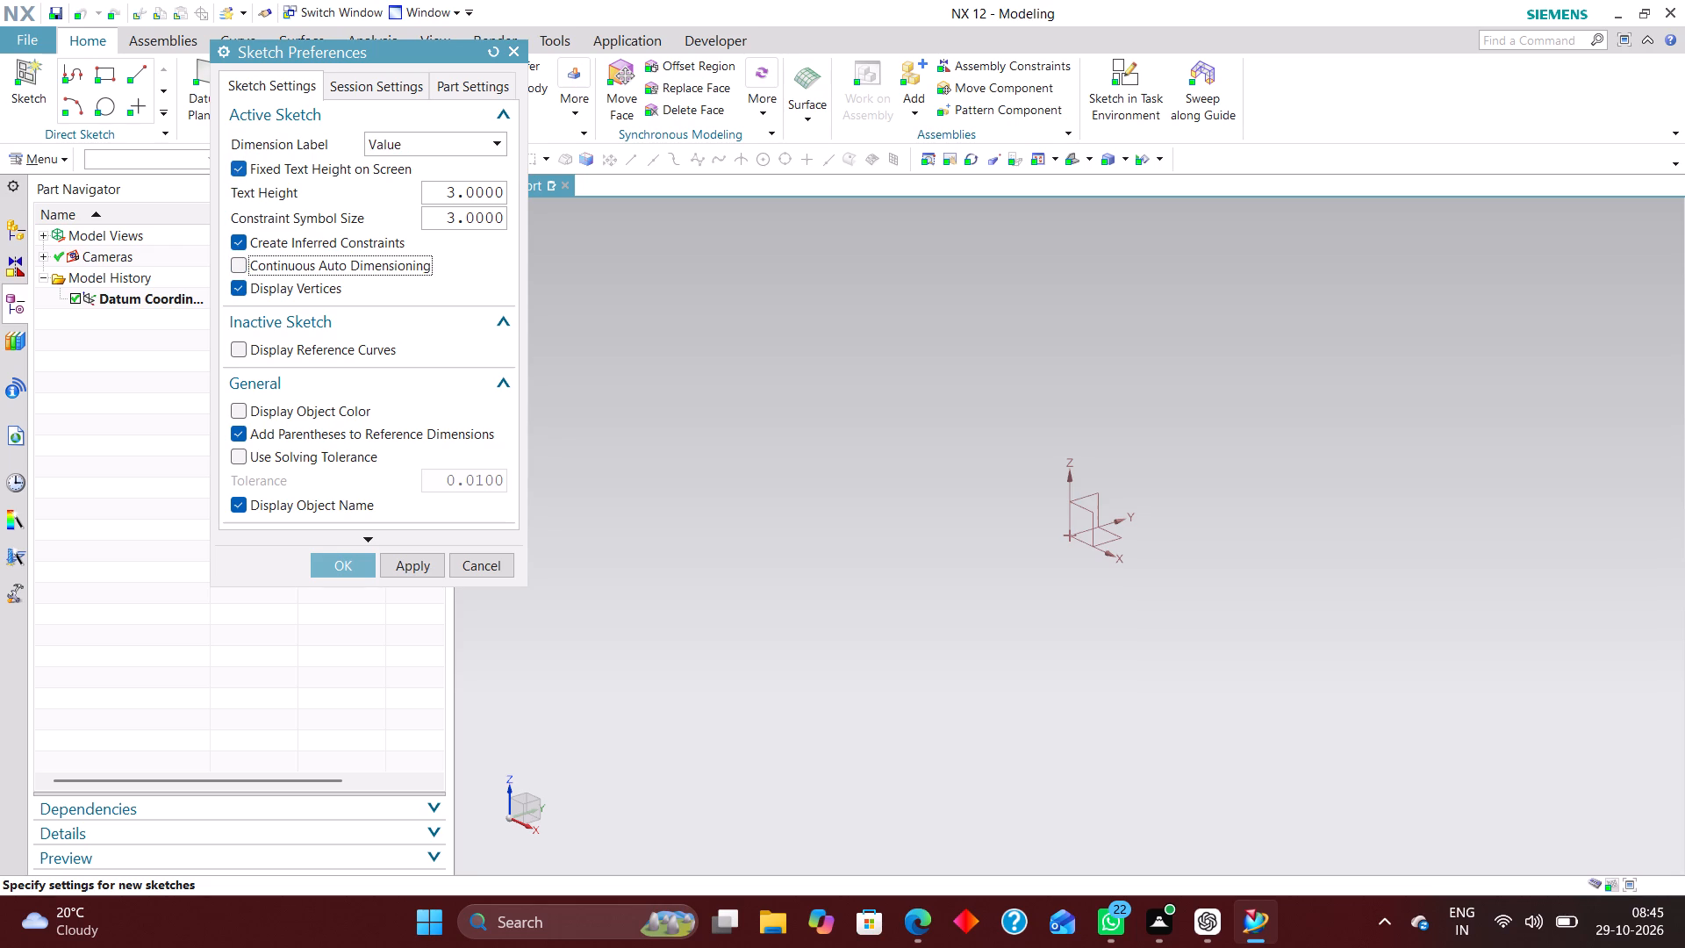
pyautogui.click(358, 78)
pyautogui.click(283, 234)
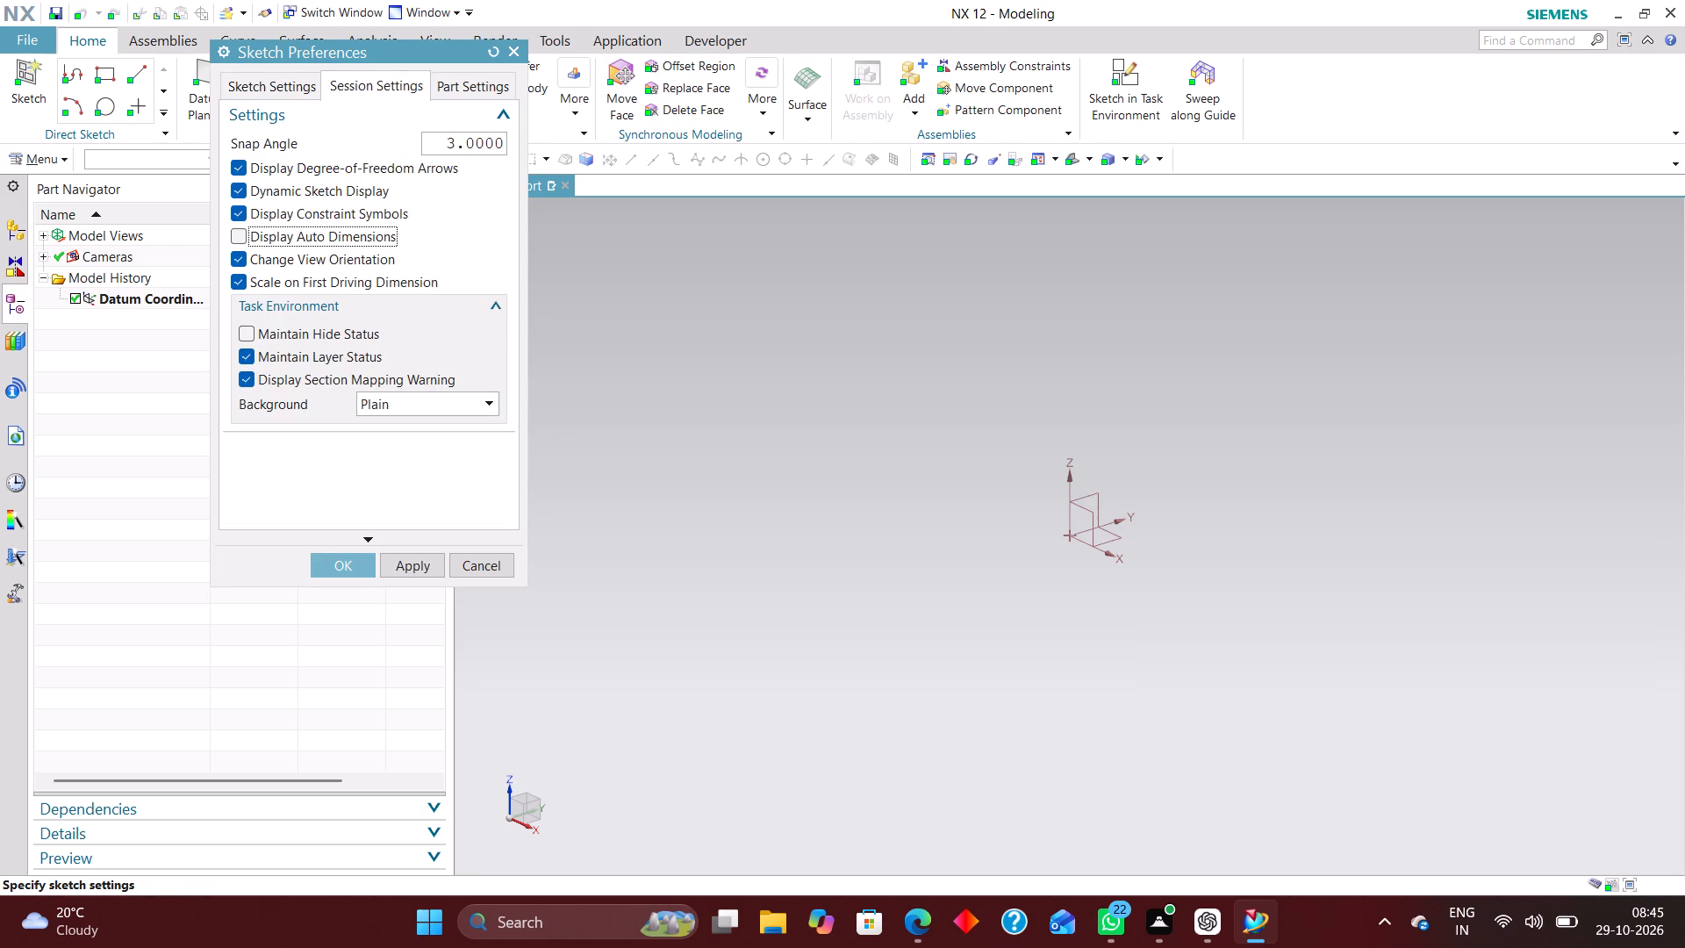
pyautogui.click(340, 561)
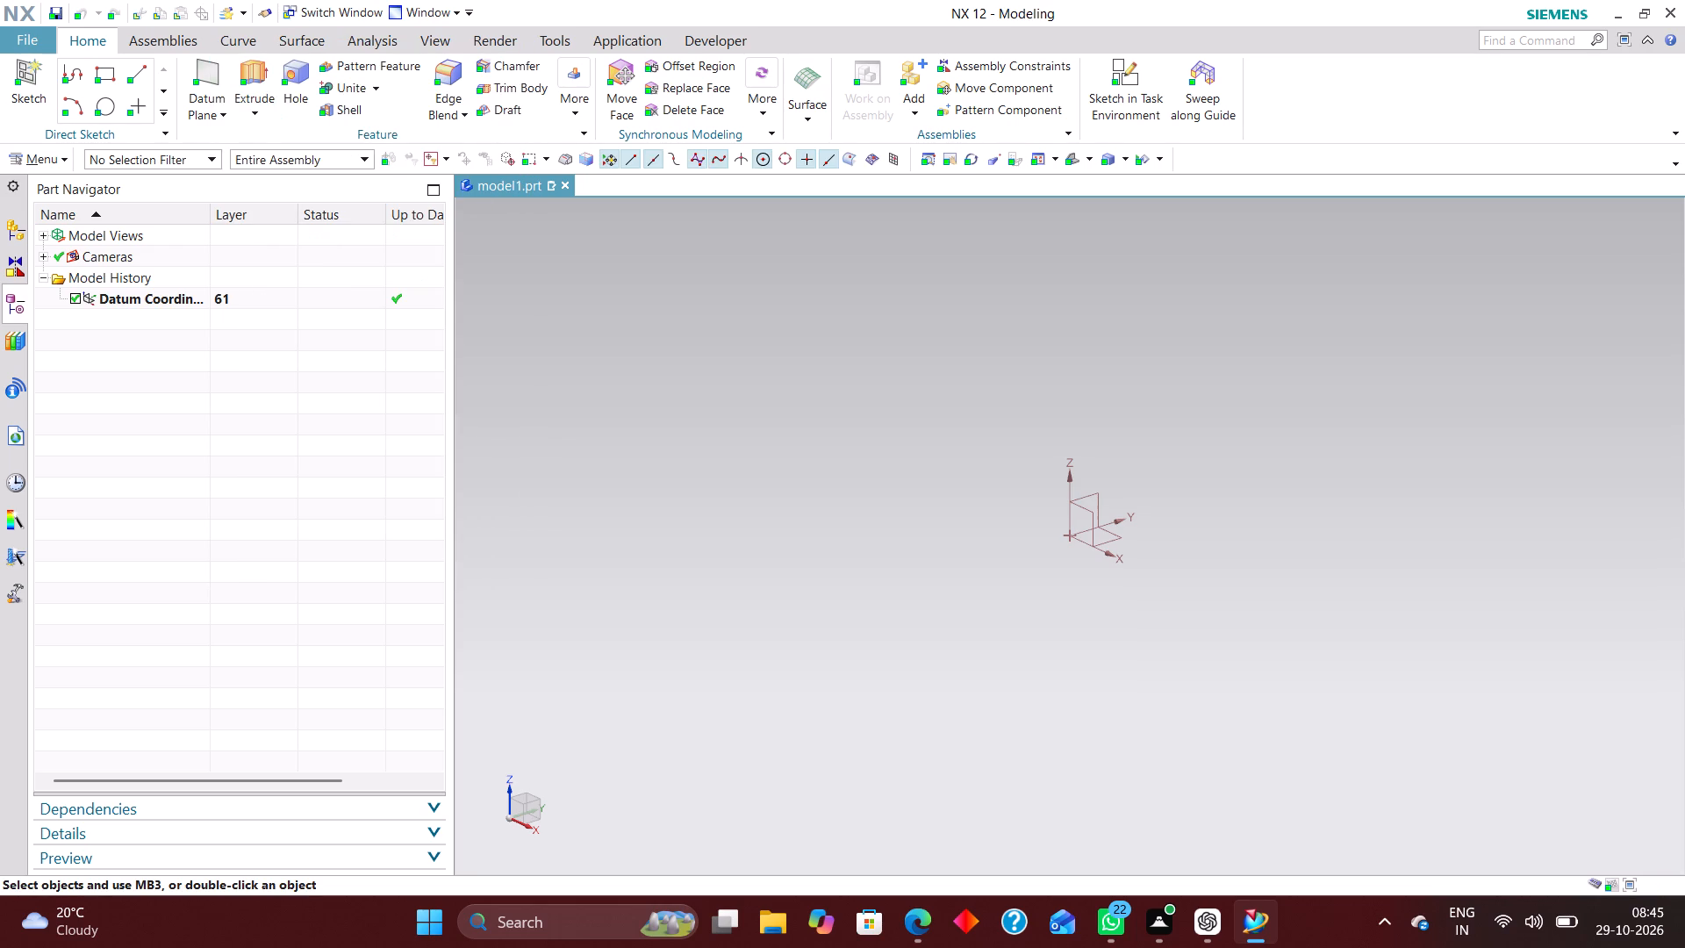
# Sketch a 56 mm diameter circle centred on the origin of the XY plane and finish the sketch.
pyautogui.click(1116, 64)
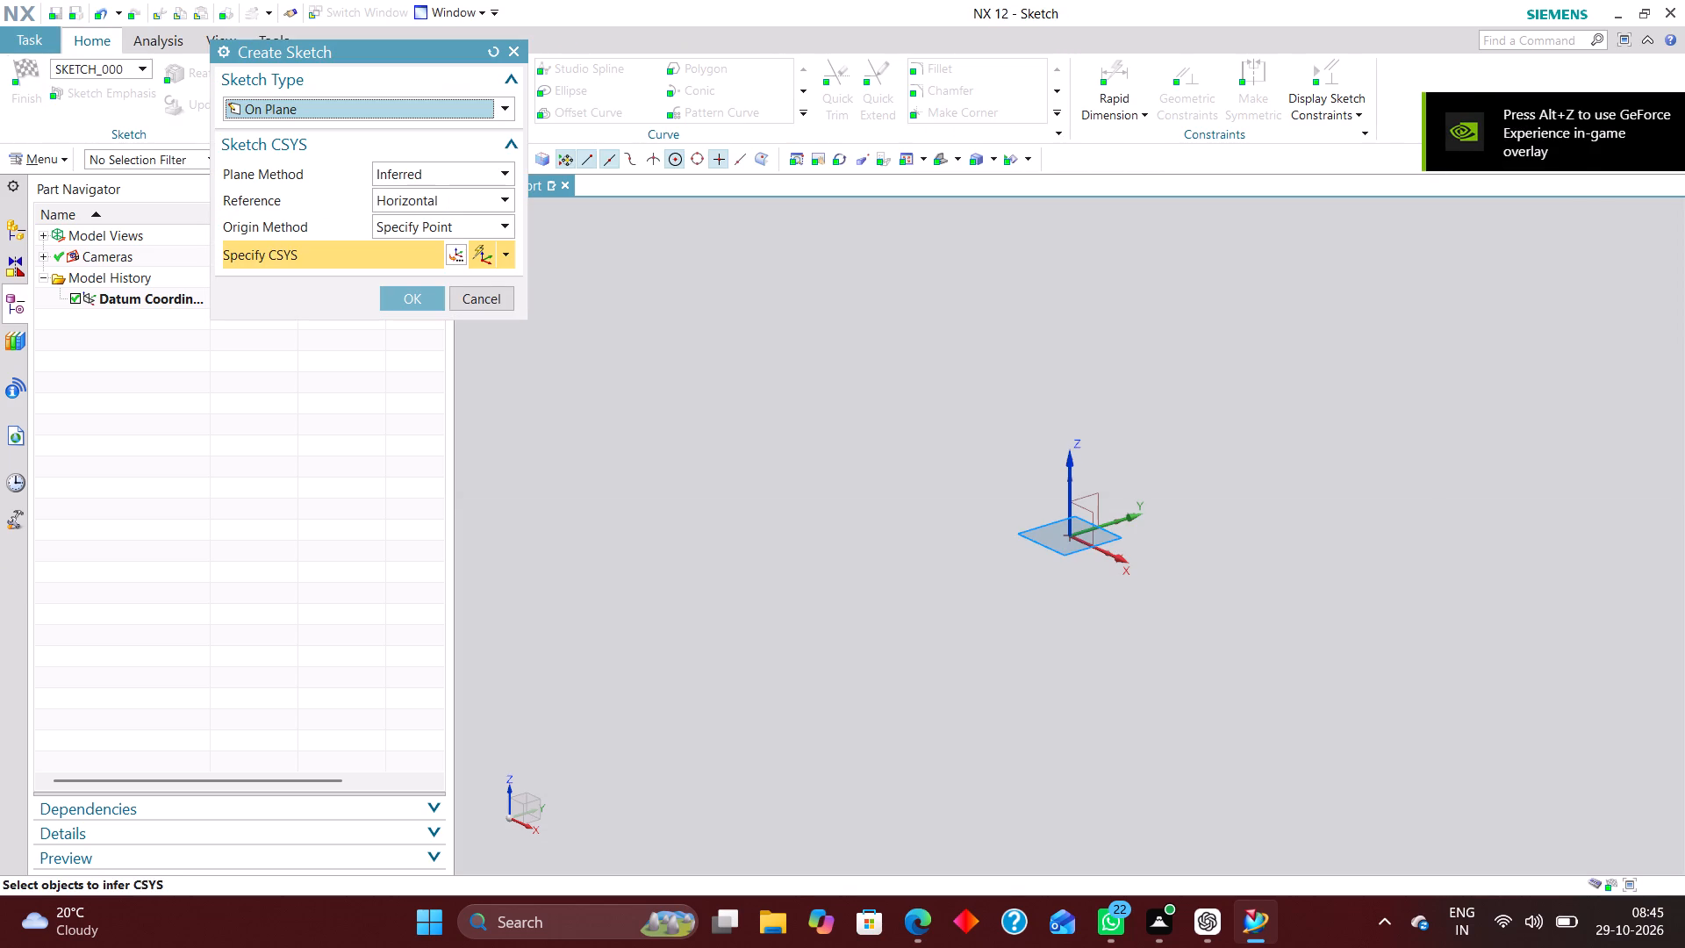
pyautogui.click(1114, 542)
pyautogui.click(412, 298)
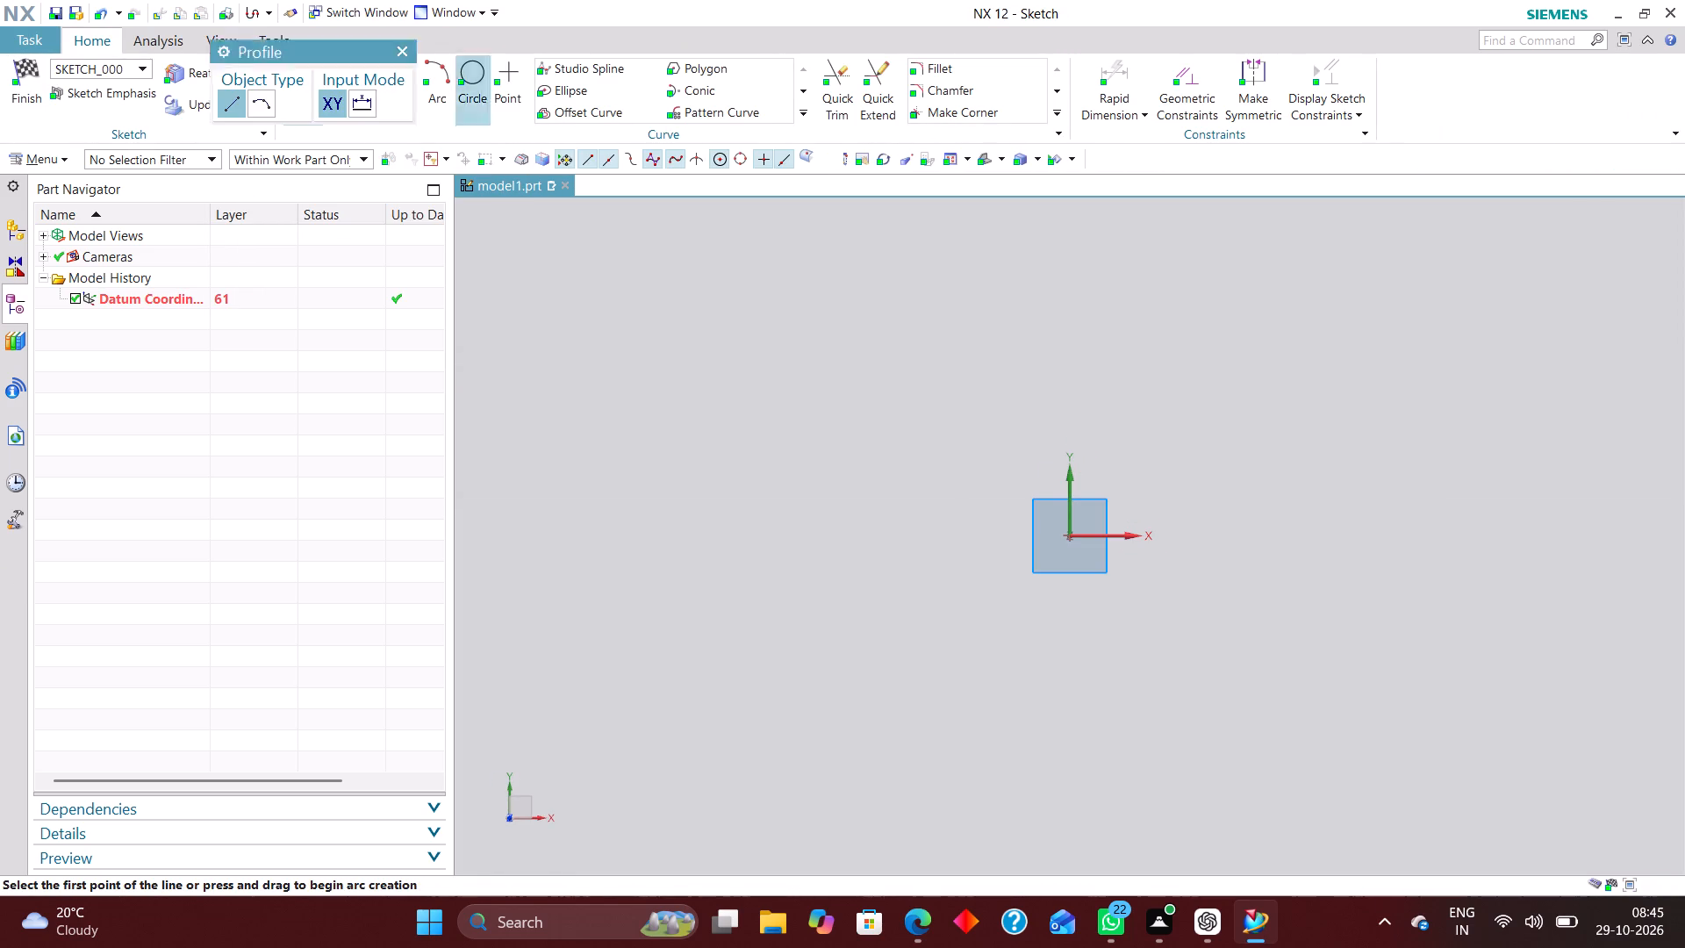
pyautogui.click(474, 75)
pyautogui.click(1068, 535)
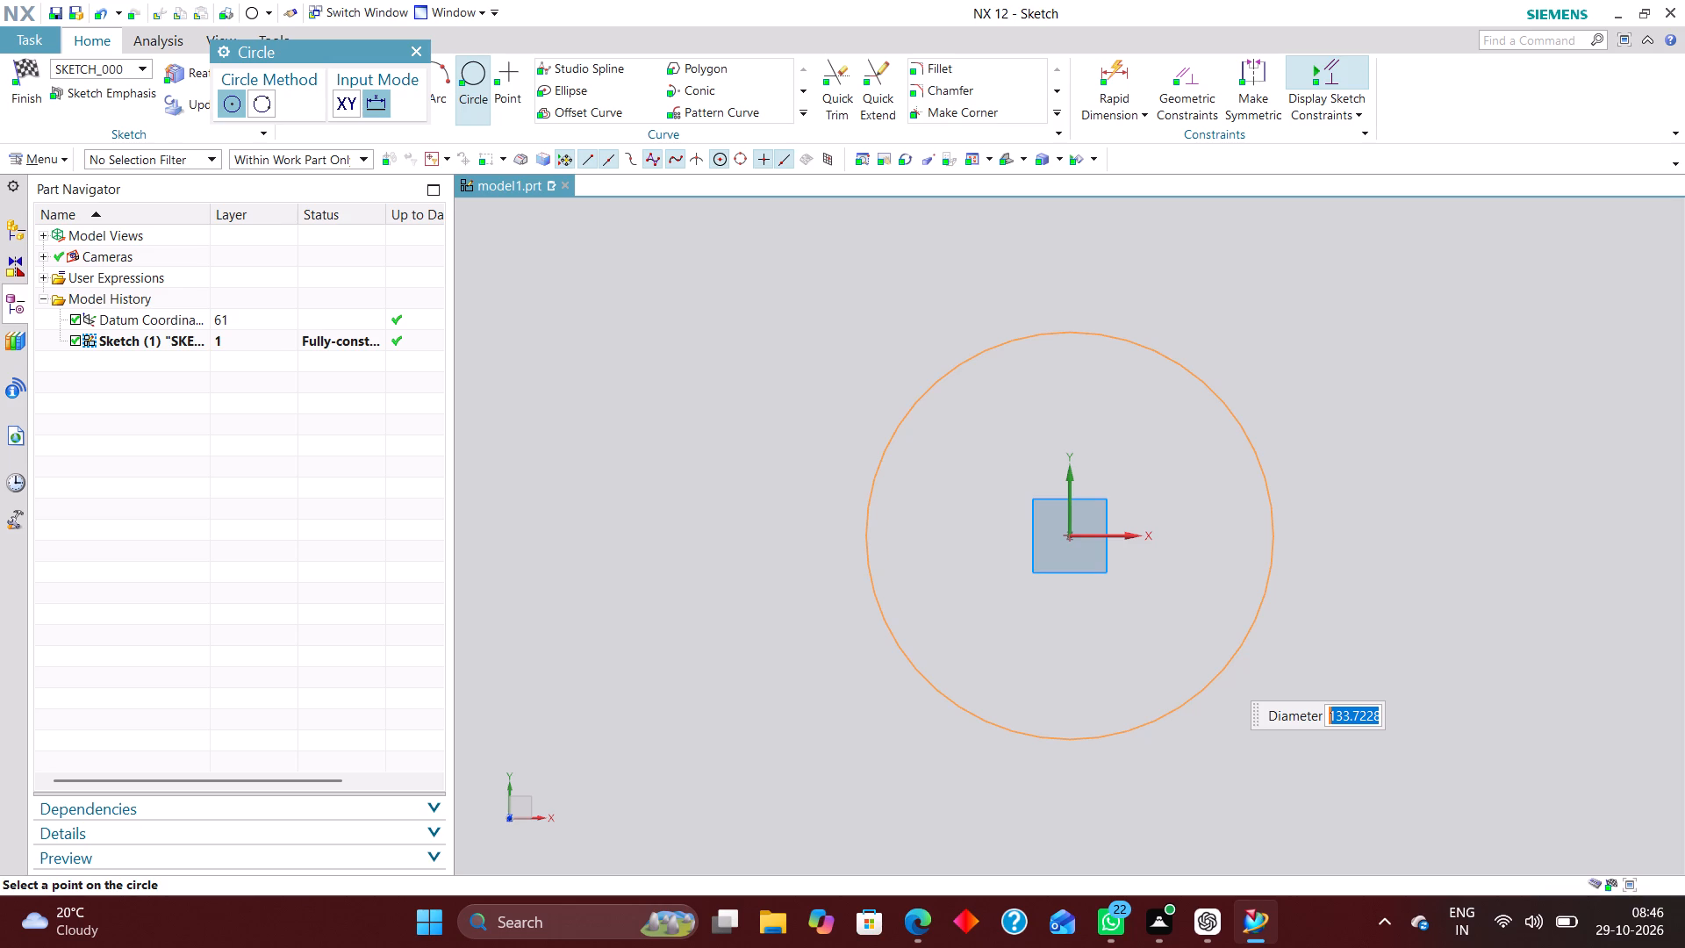
pyautogui.write('56')
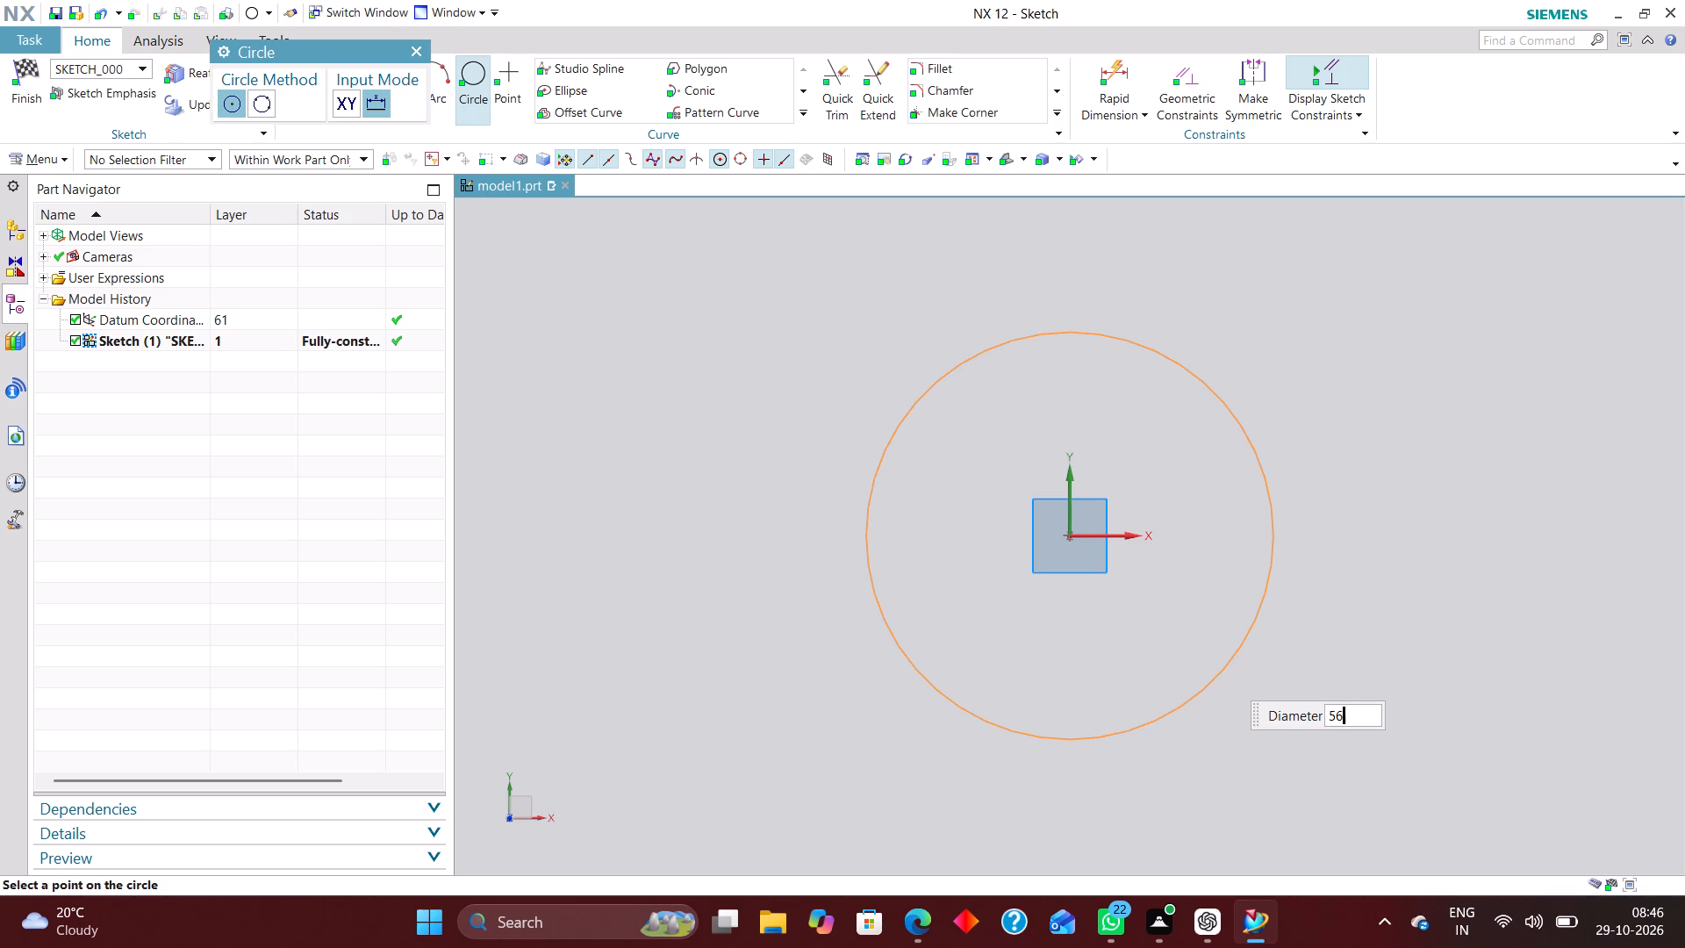
pyautogui.press('Return')
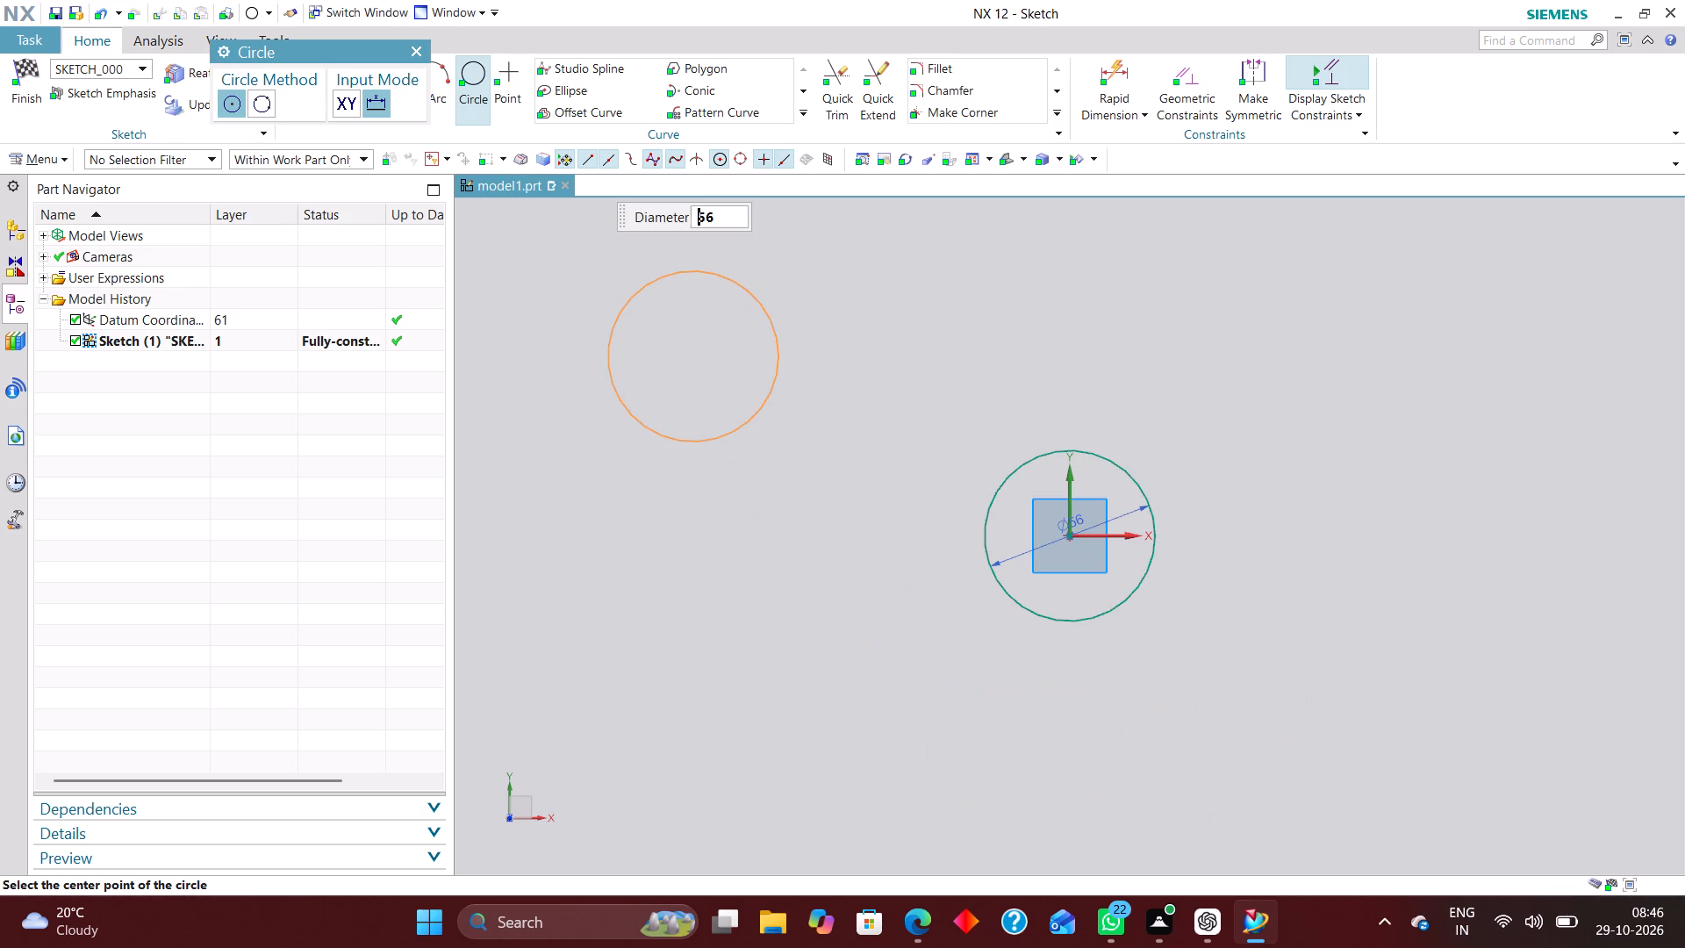
pyautogui.click(416, 53)
pyautogui.click(25, 63)
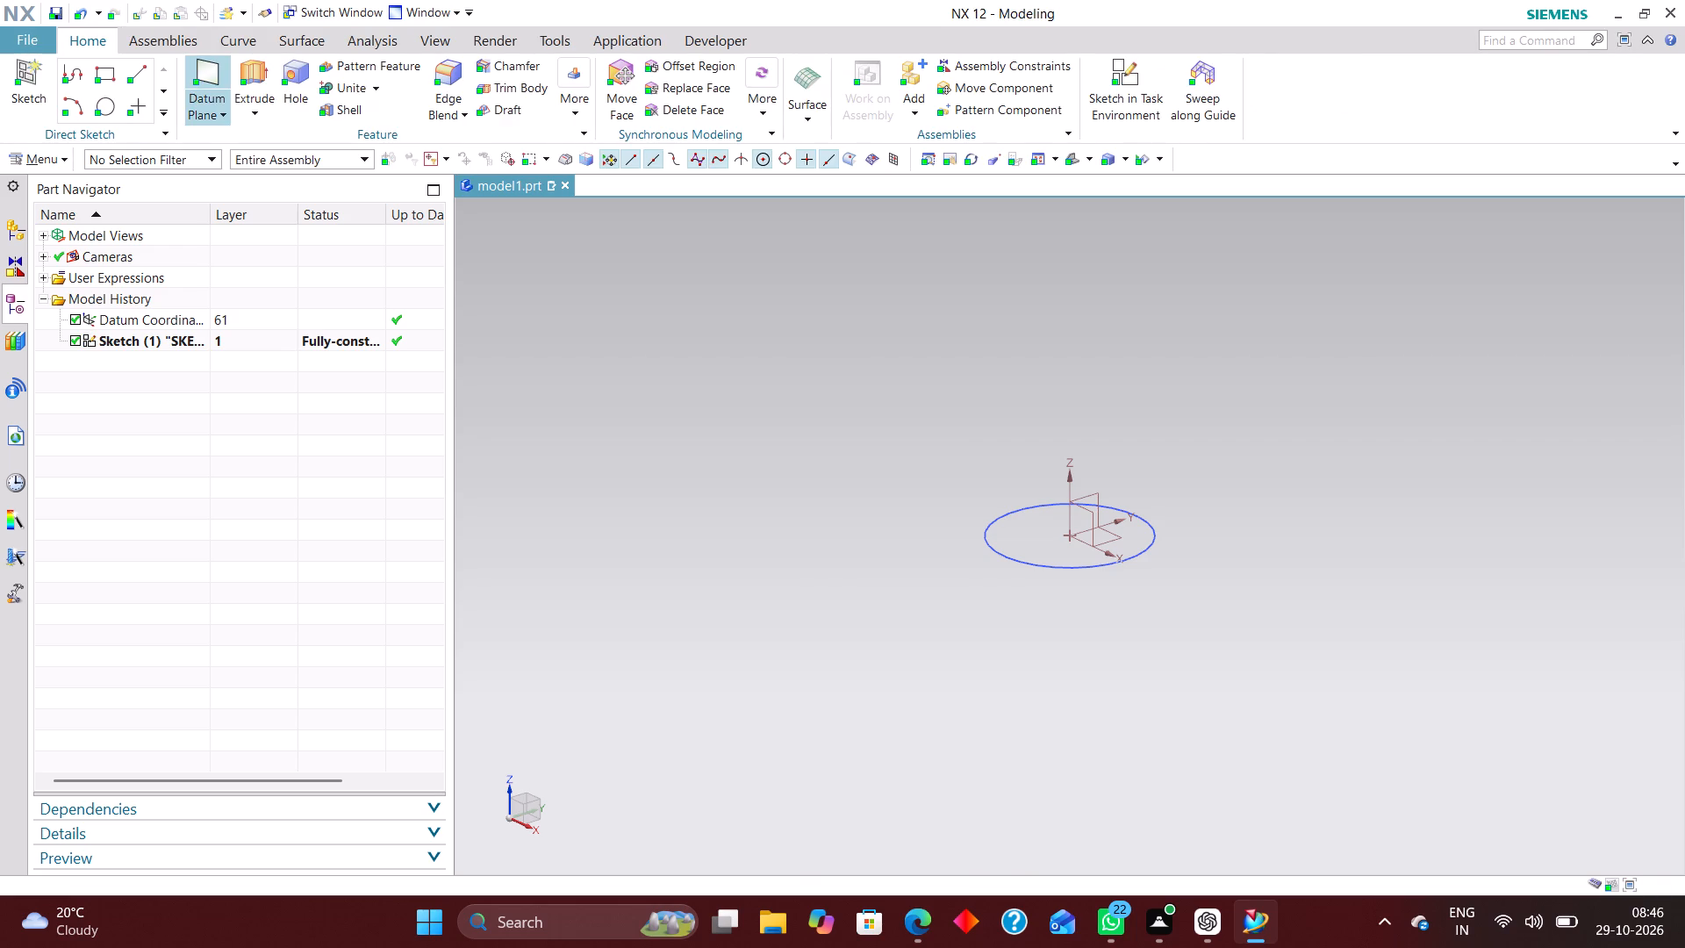
# Extrude the circle upward along Z with a start distance of 0 and an end distance of 135 mm.
pyautogui.click(244, 64)
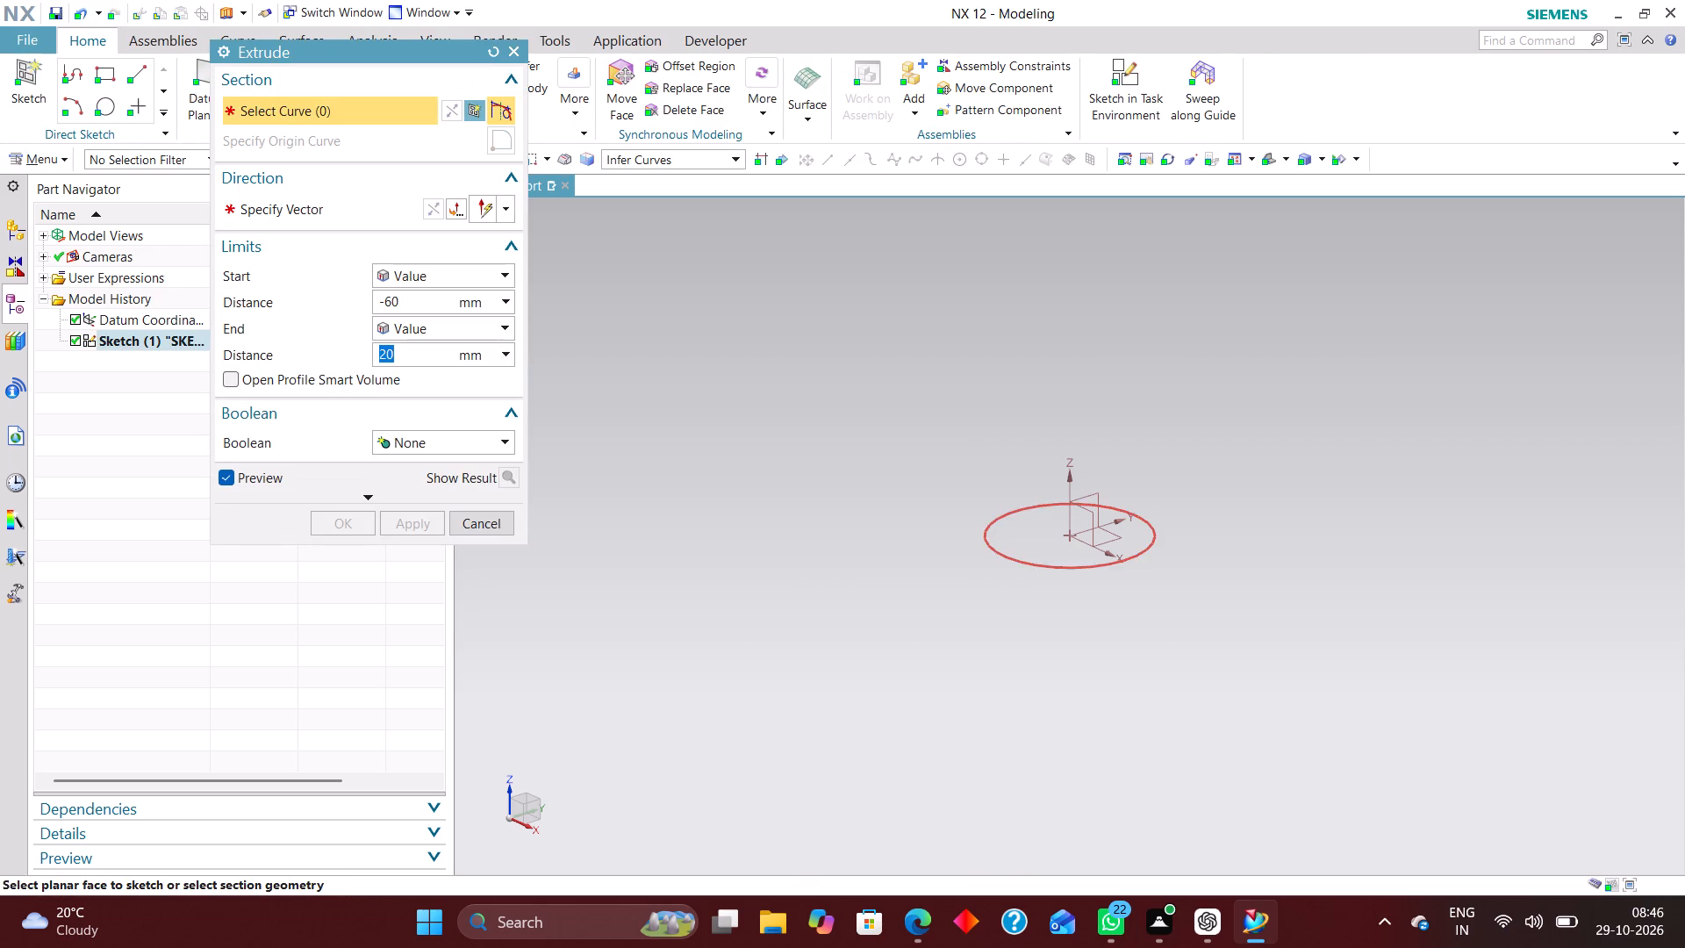
pyautogui.click(1047, 564)
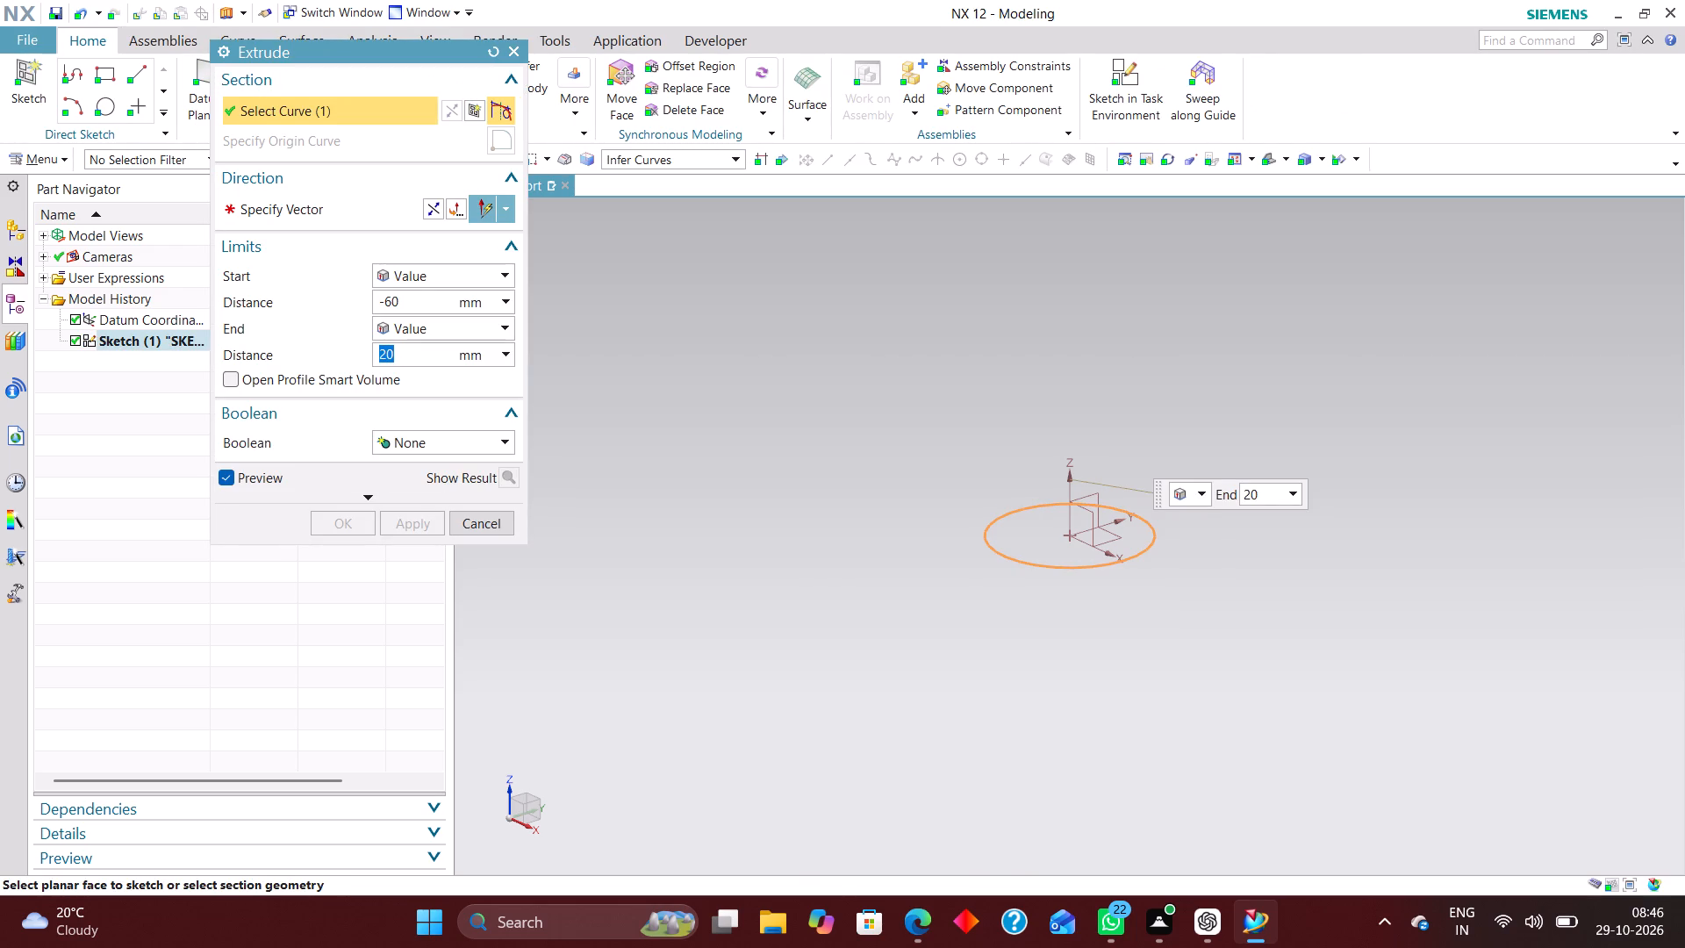
pyautogui.click(470, 282)
pyautogui.click(458, 312)
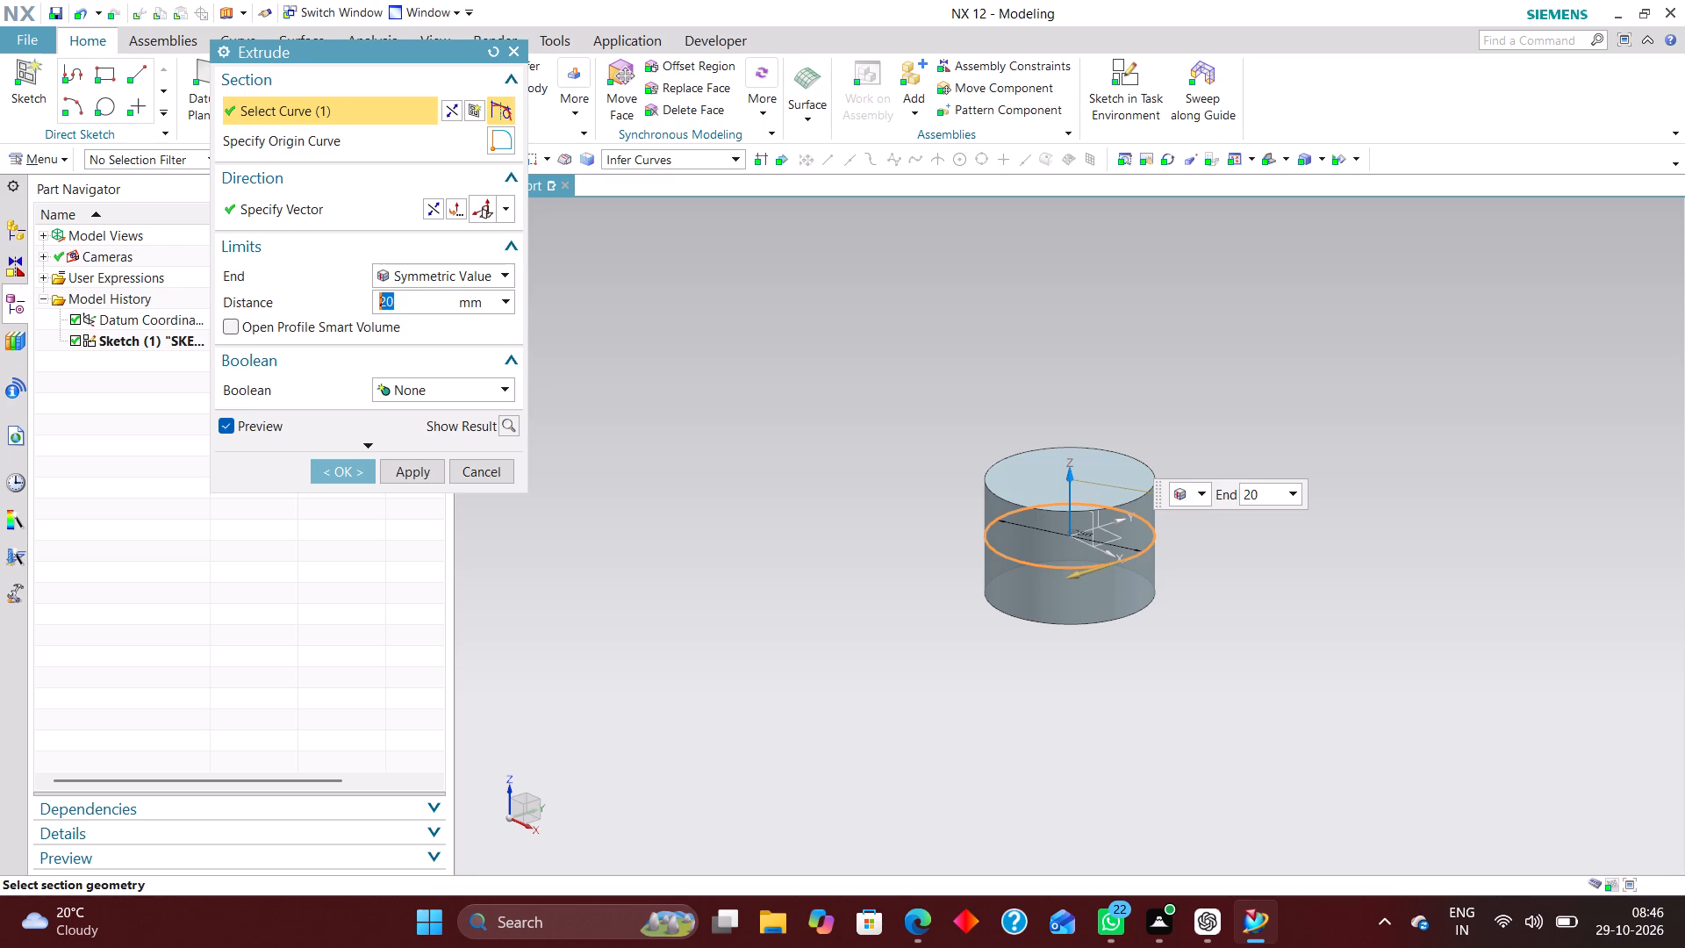
pyautogui.write('135')
pyautogui.press('Return')
pyautogui.click(449, 284)
pyautogui.click(446, 293)
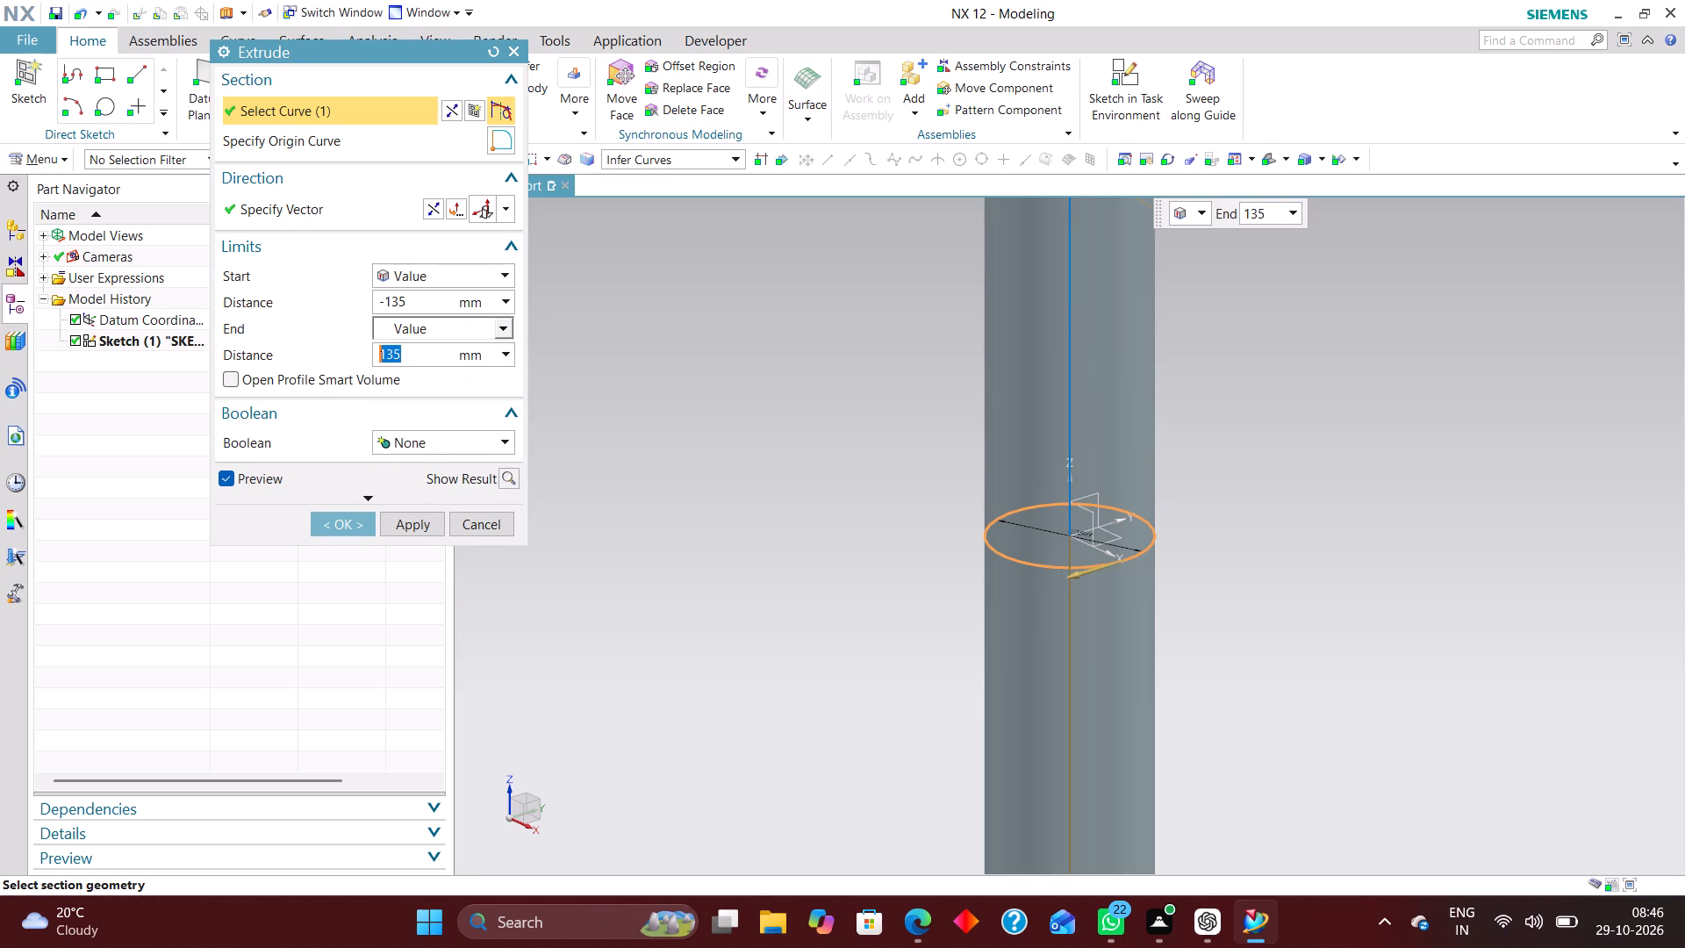
pyautogui.moveTo(429, 304); pyautogui.dragTo(298, 300)
pyautogui.press('0')
pyautogui.press('Return')
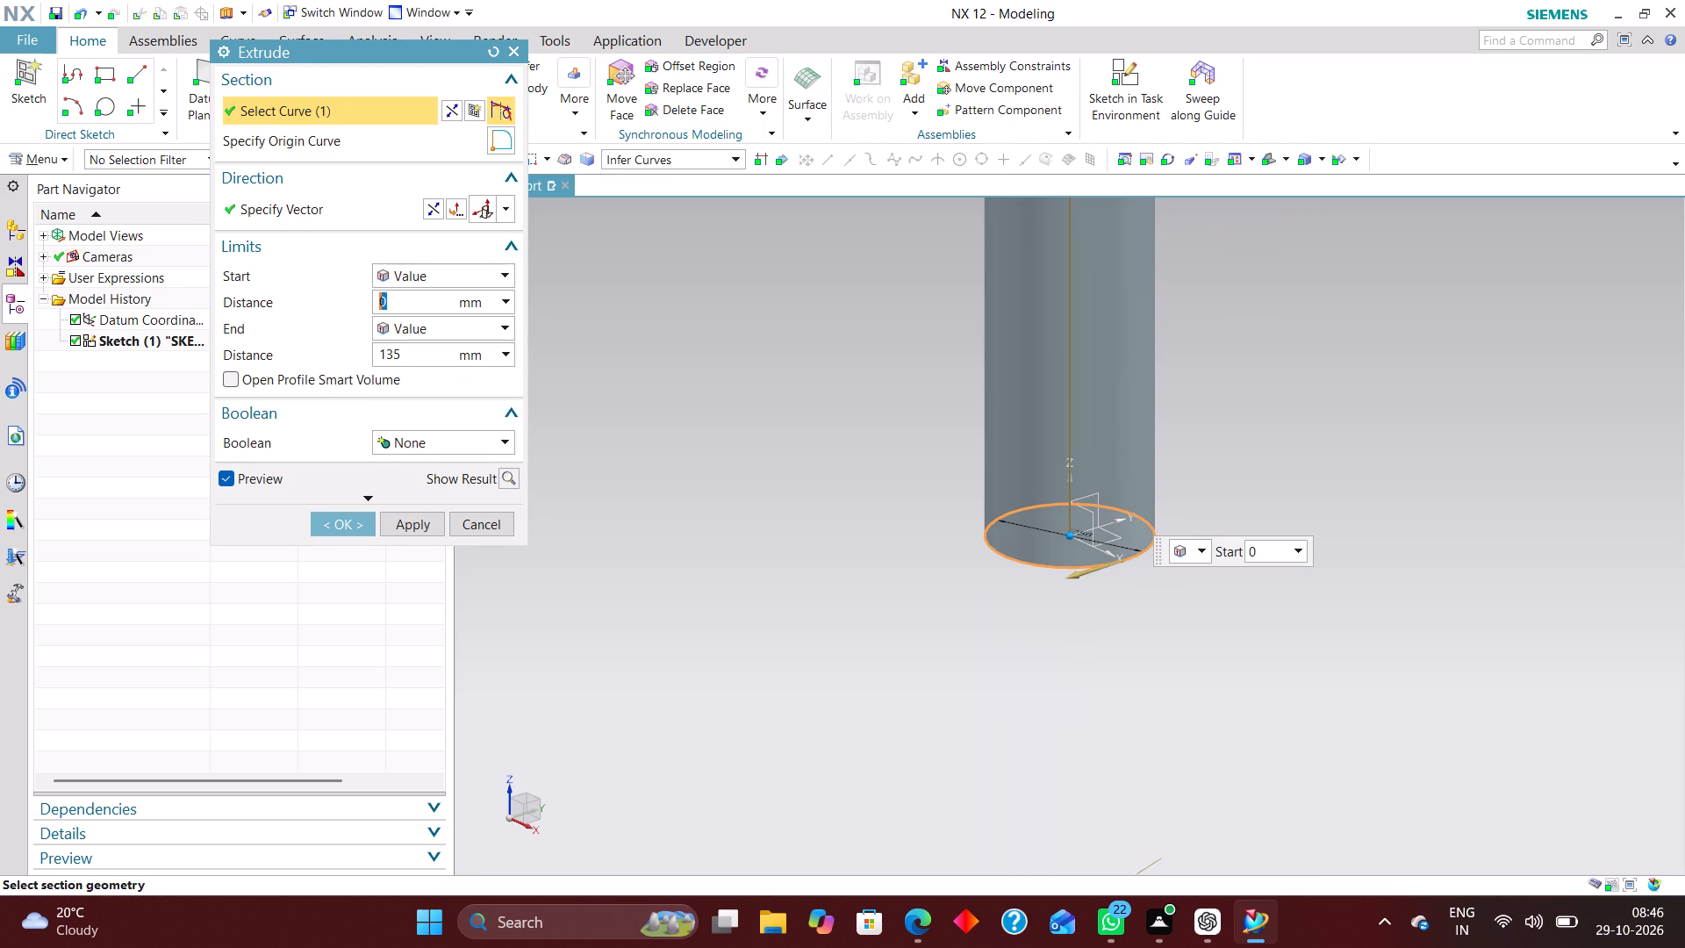
pyautogui.scroll(-3, 789, 619)
pyautogui.scroll(3, 742, 569)
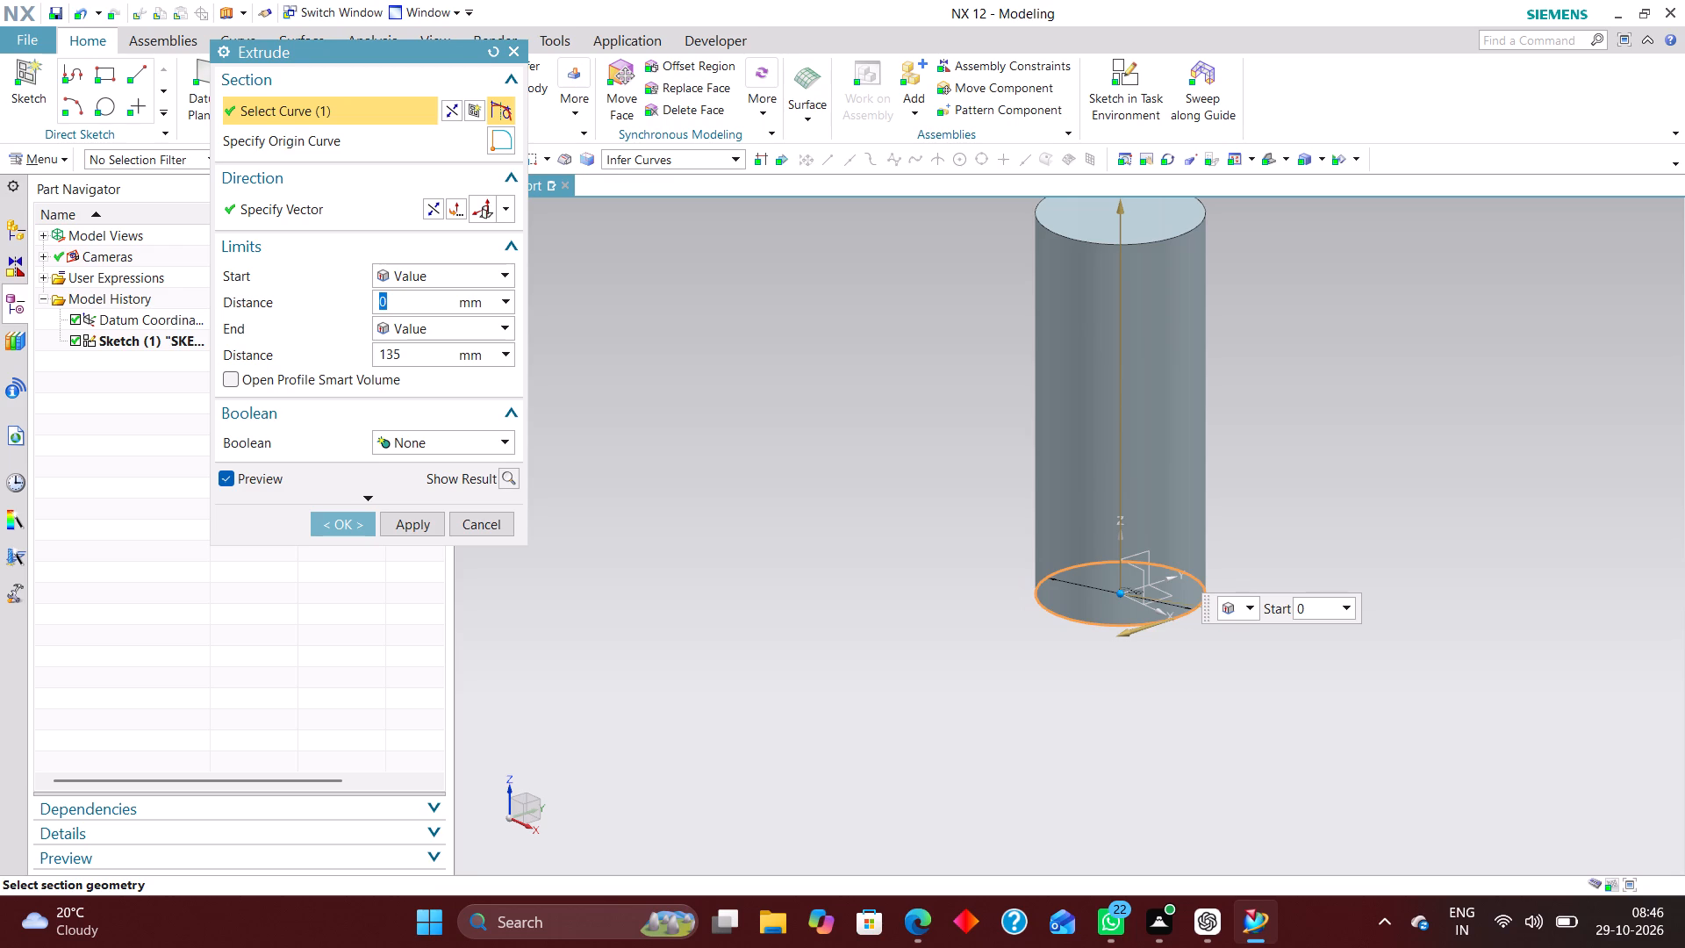
pyautogui.click(343, 519)
# Start a second sketch in the task environment, using the On Plane type, for the extruded cylinder.
pyautogui.scroll(-2, 1002, 588)
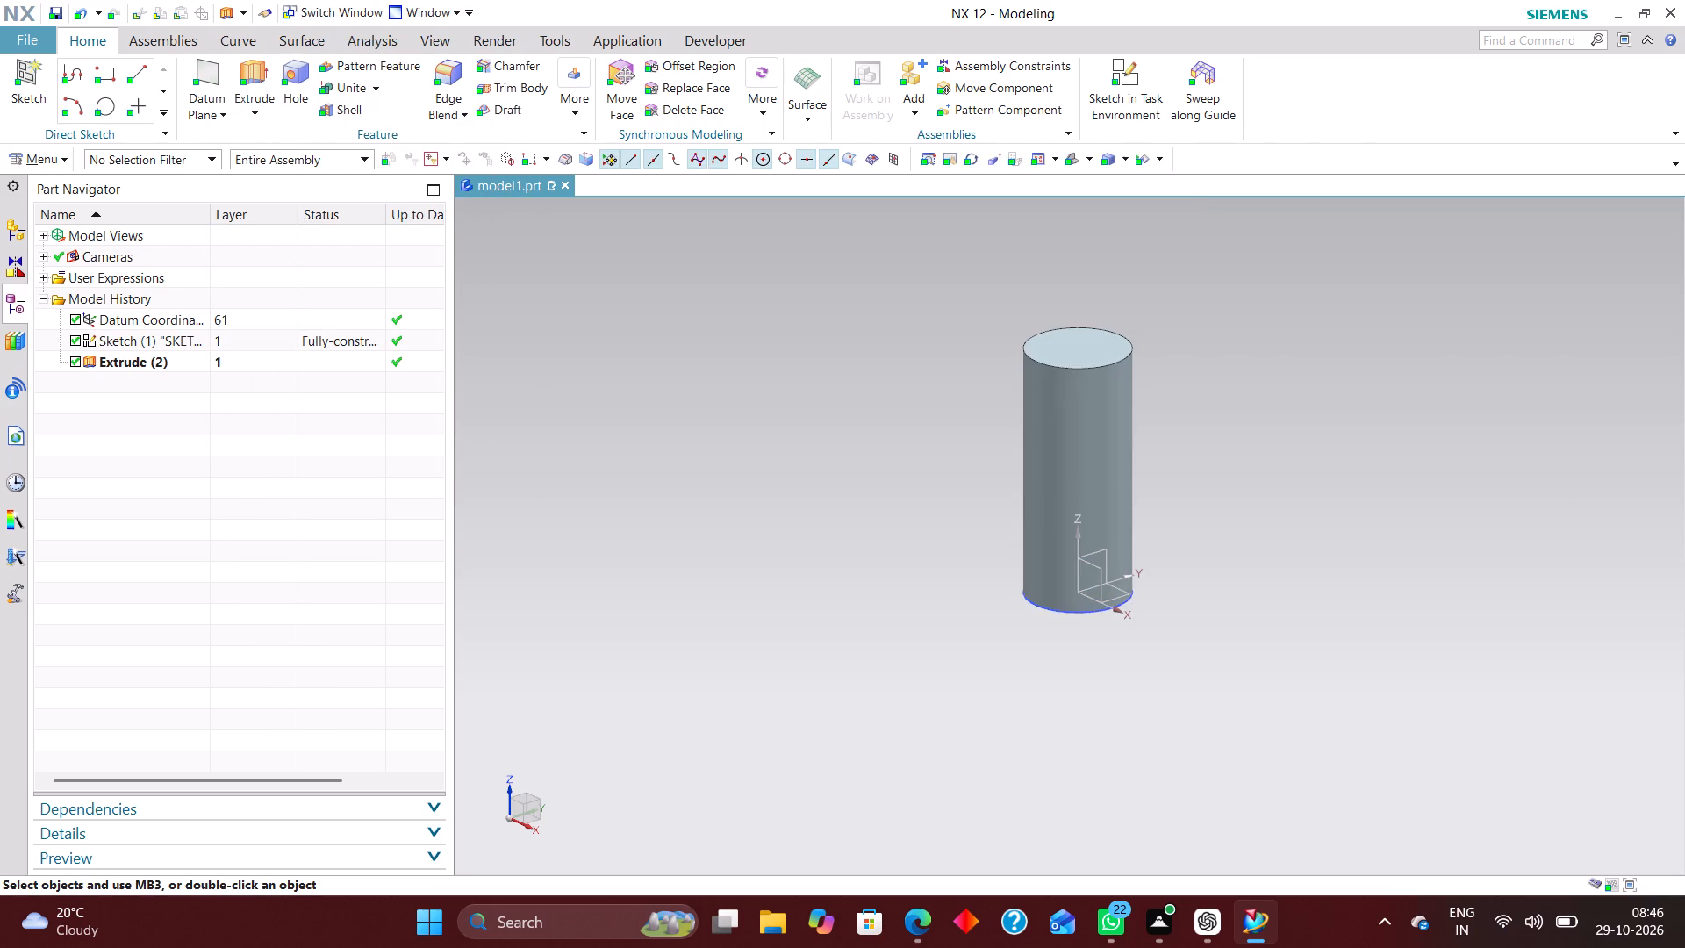
pyautogui.scroll(2, 986, 567)
pyautogui.click(1136, 73)
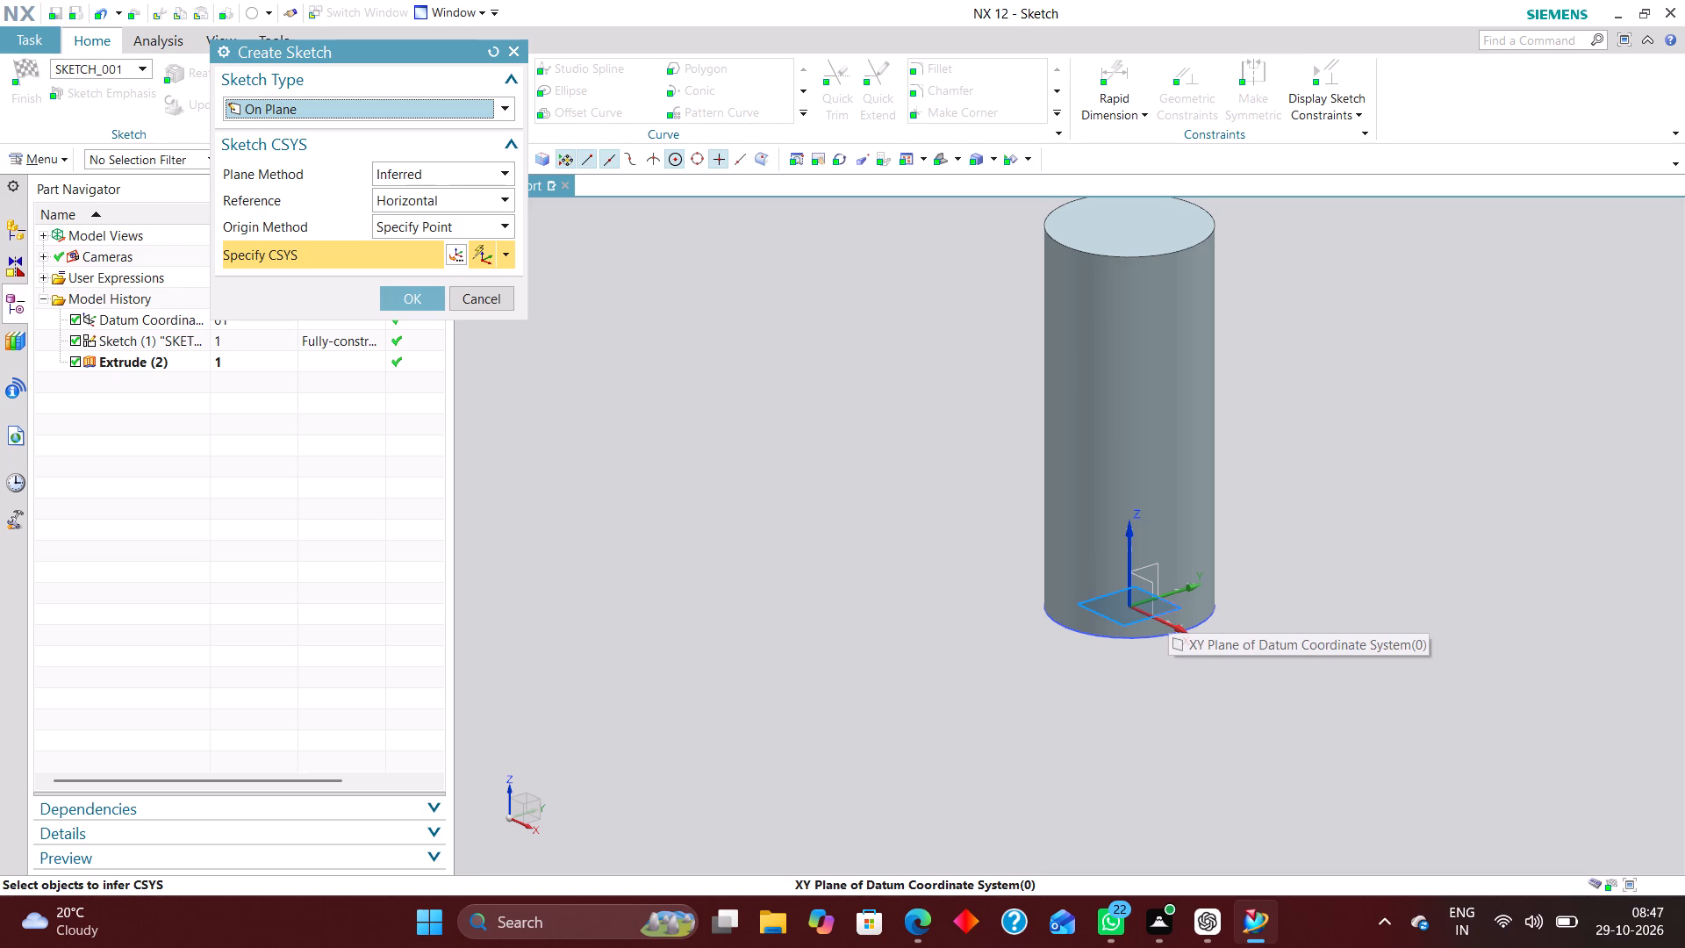
pyautogui.scroll(-4, 1104, 605)
pyautogui.scroll(3, 1055, 597)
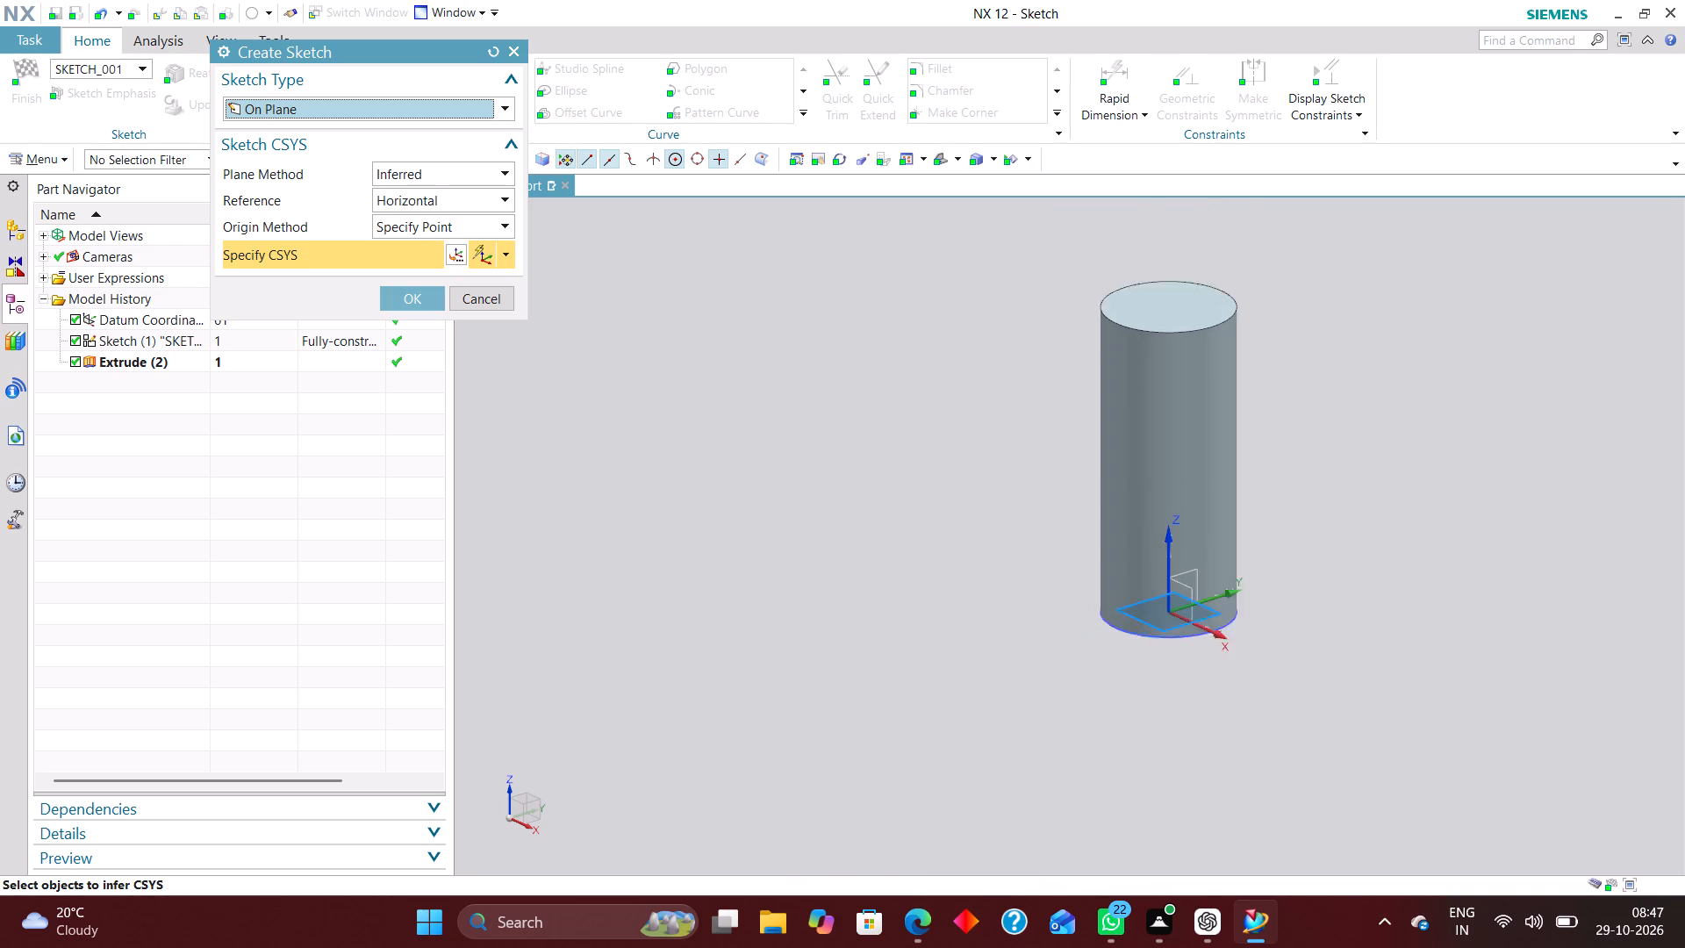
pyautogui.scroll(1, 1054, 595)
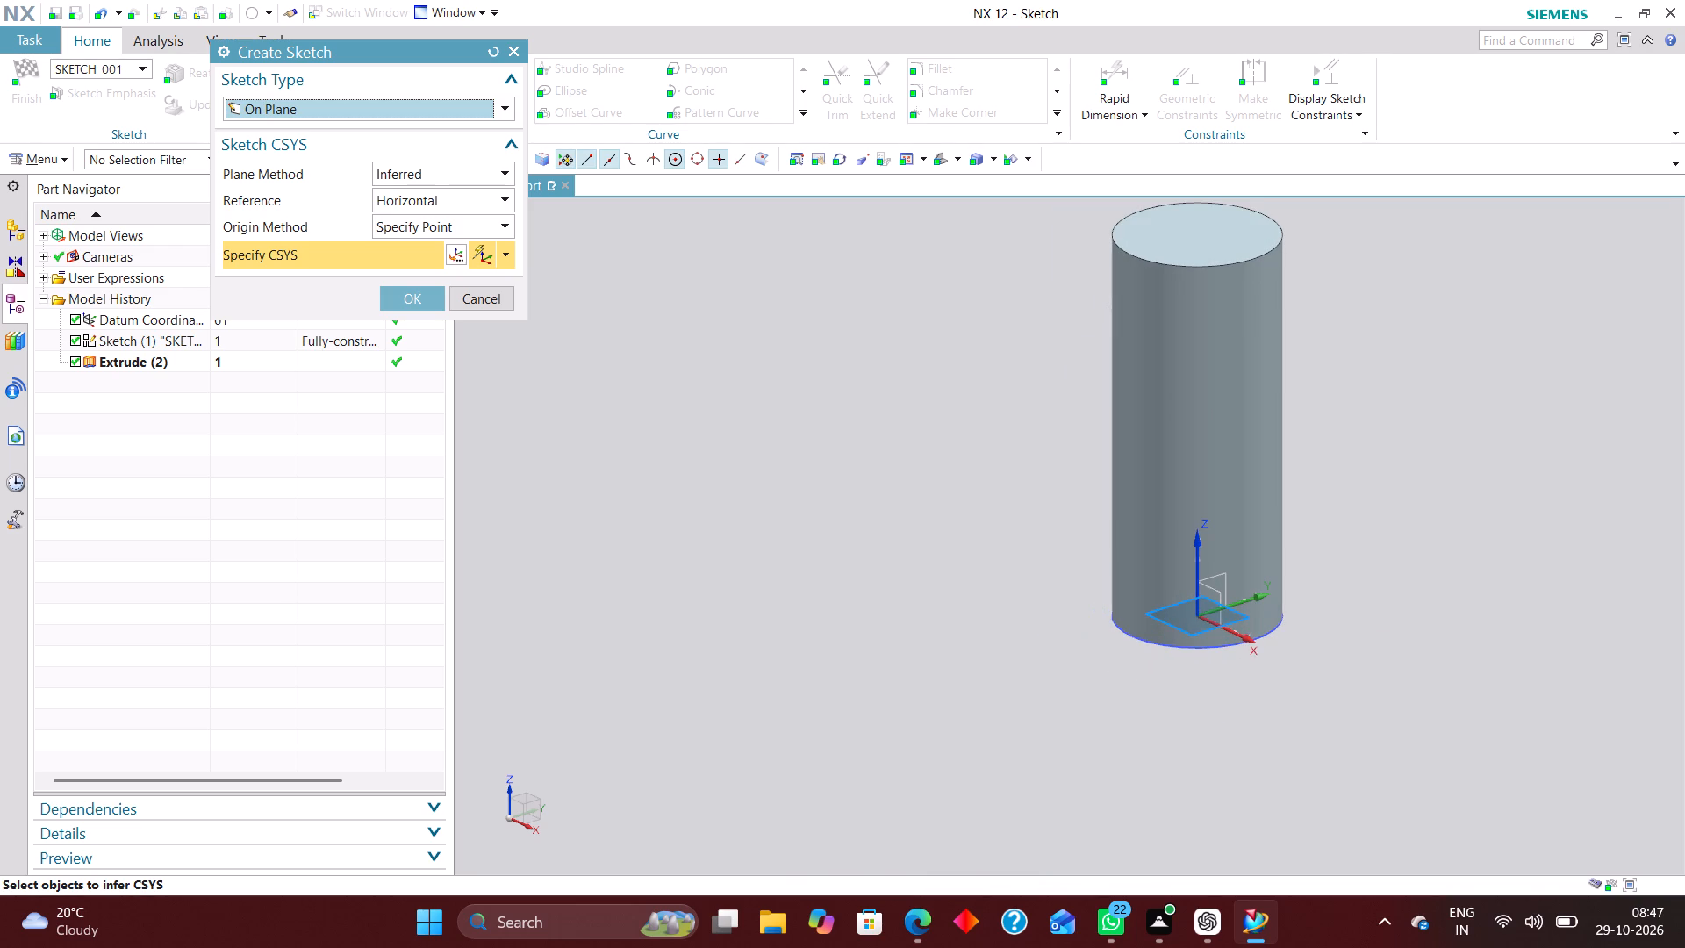
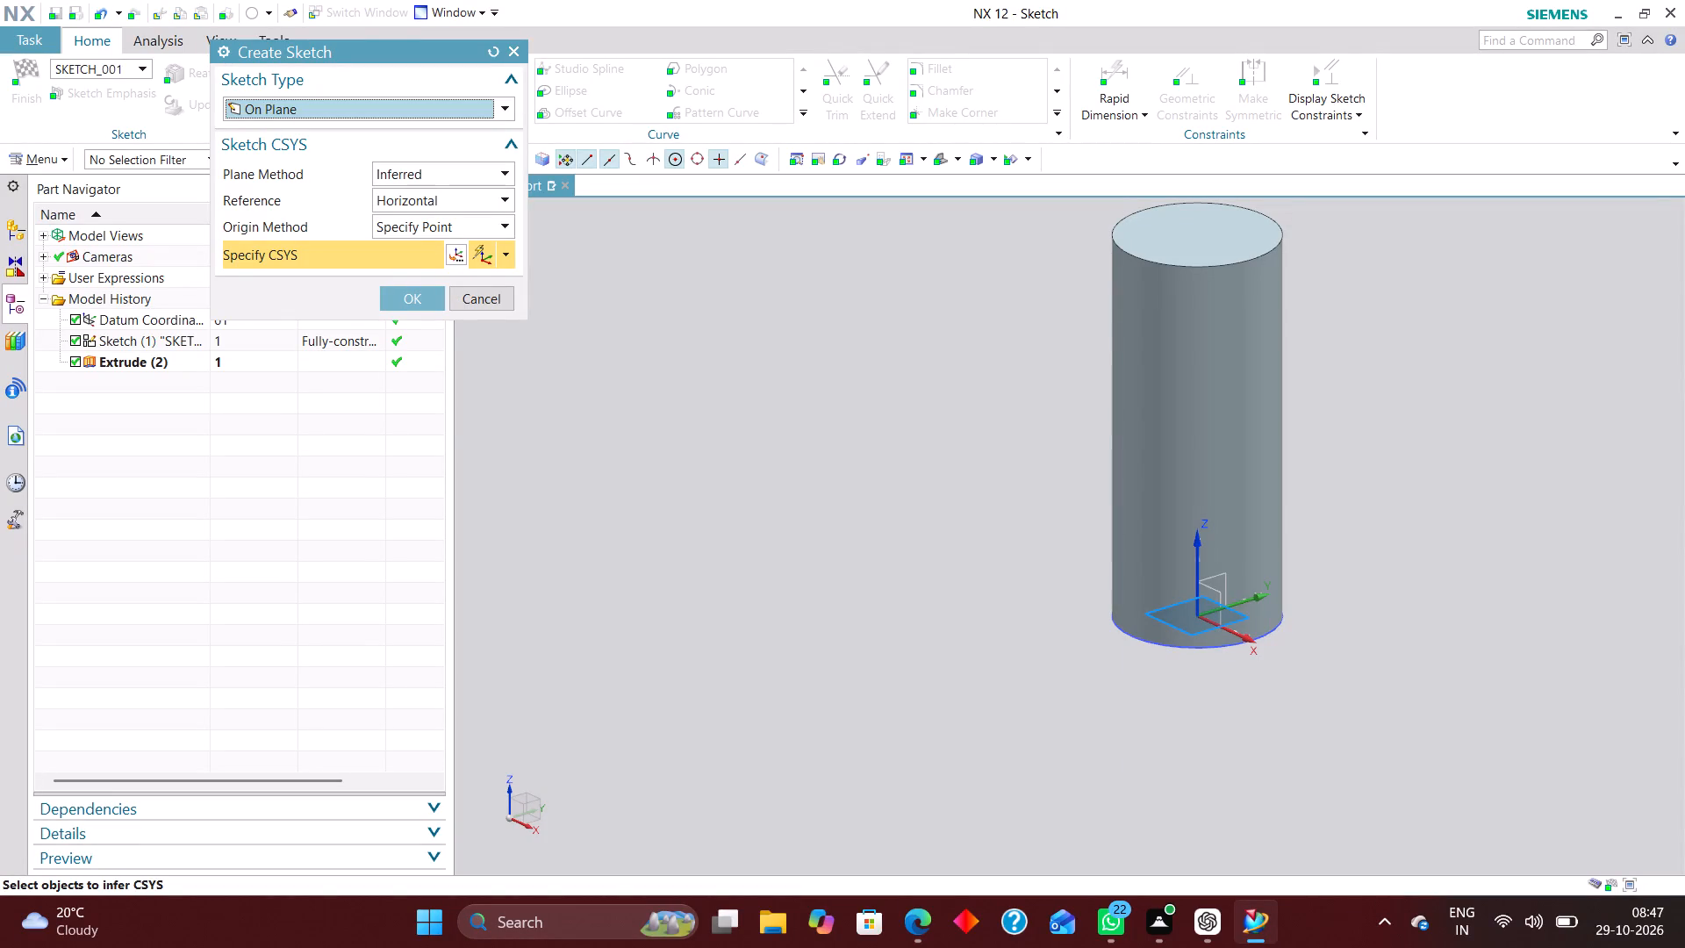
# Place the new sketch on the XY plane of the datum coordinate system at the cylinder's base.
pyautogui.scroll(-2, 1220, 612)
pyautogui.scroll(2, 1195, 600)
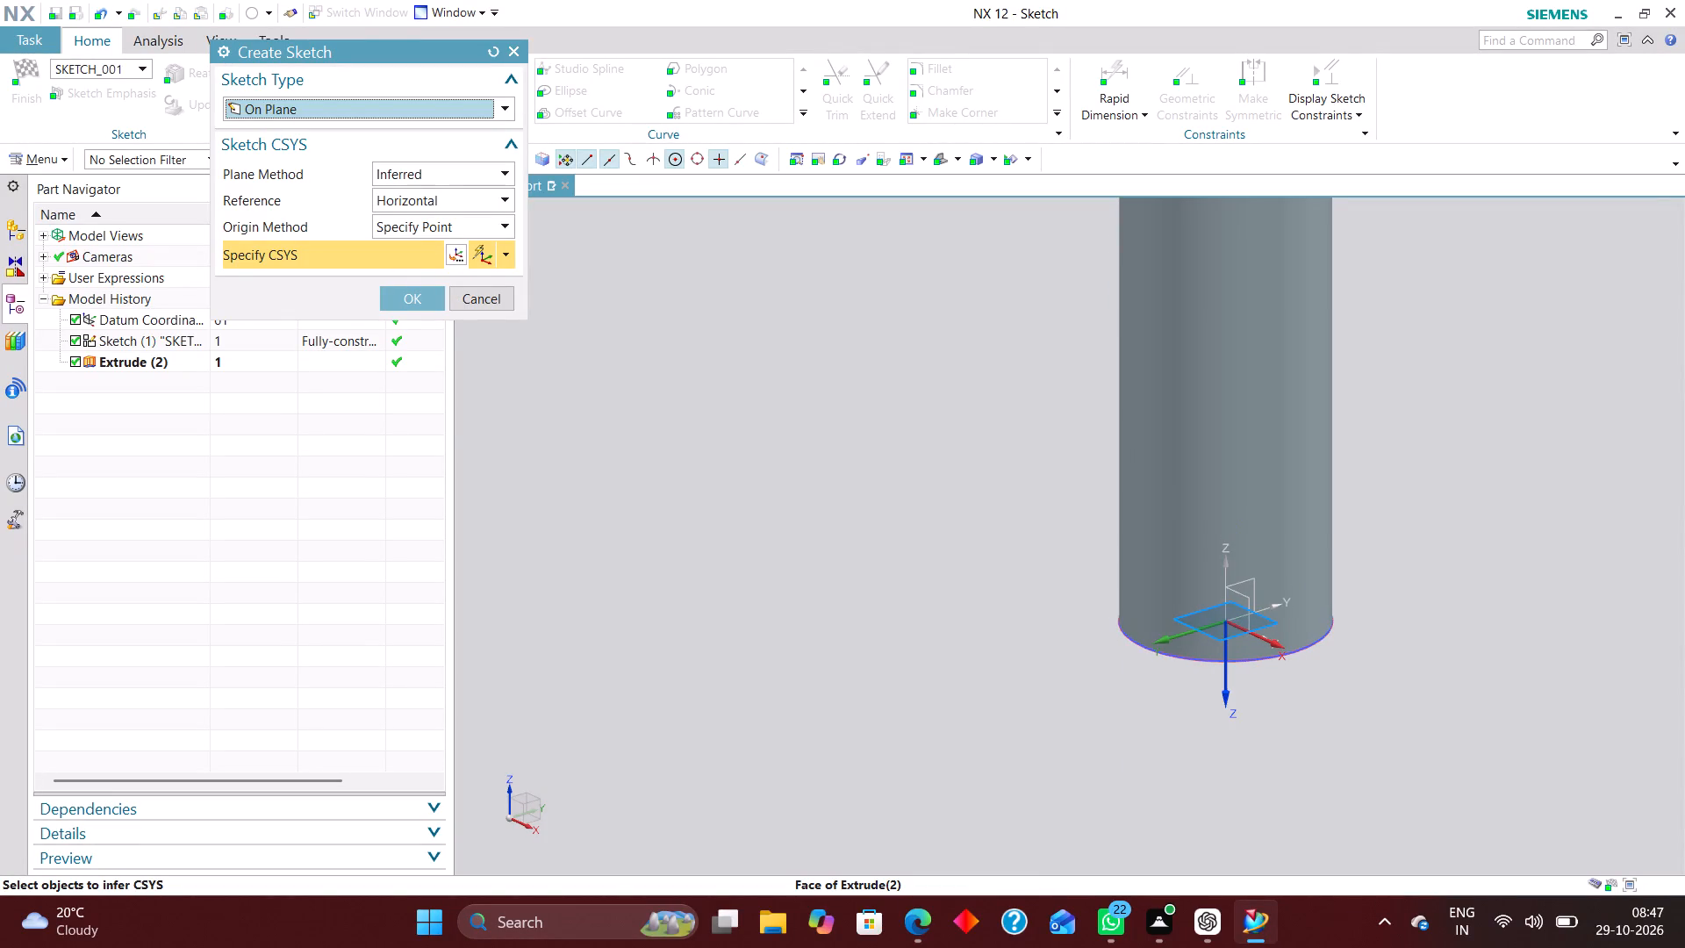
pyautogui.click(1264, 628)
pyautogui.click(419, 298)
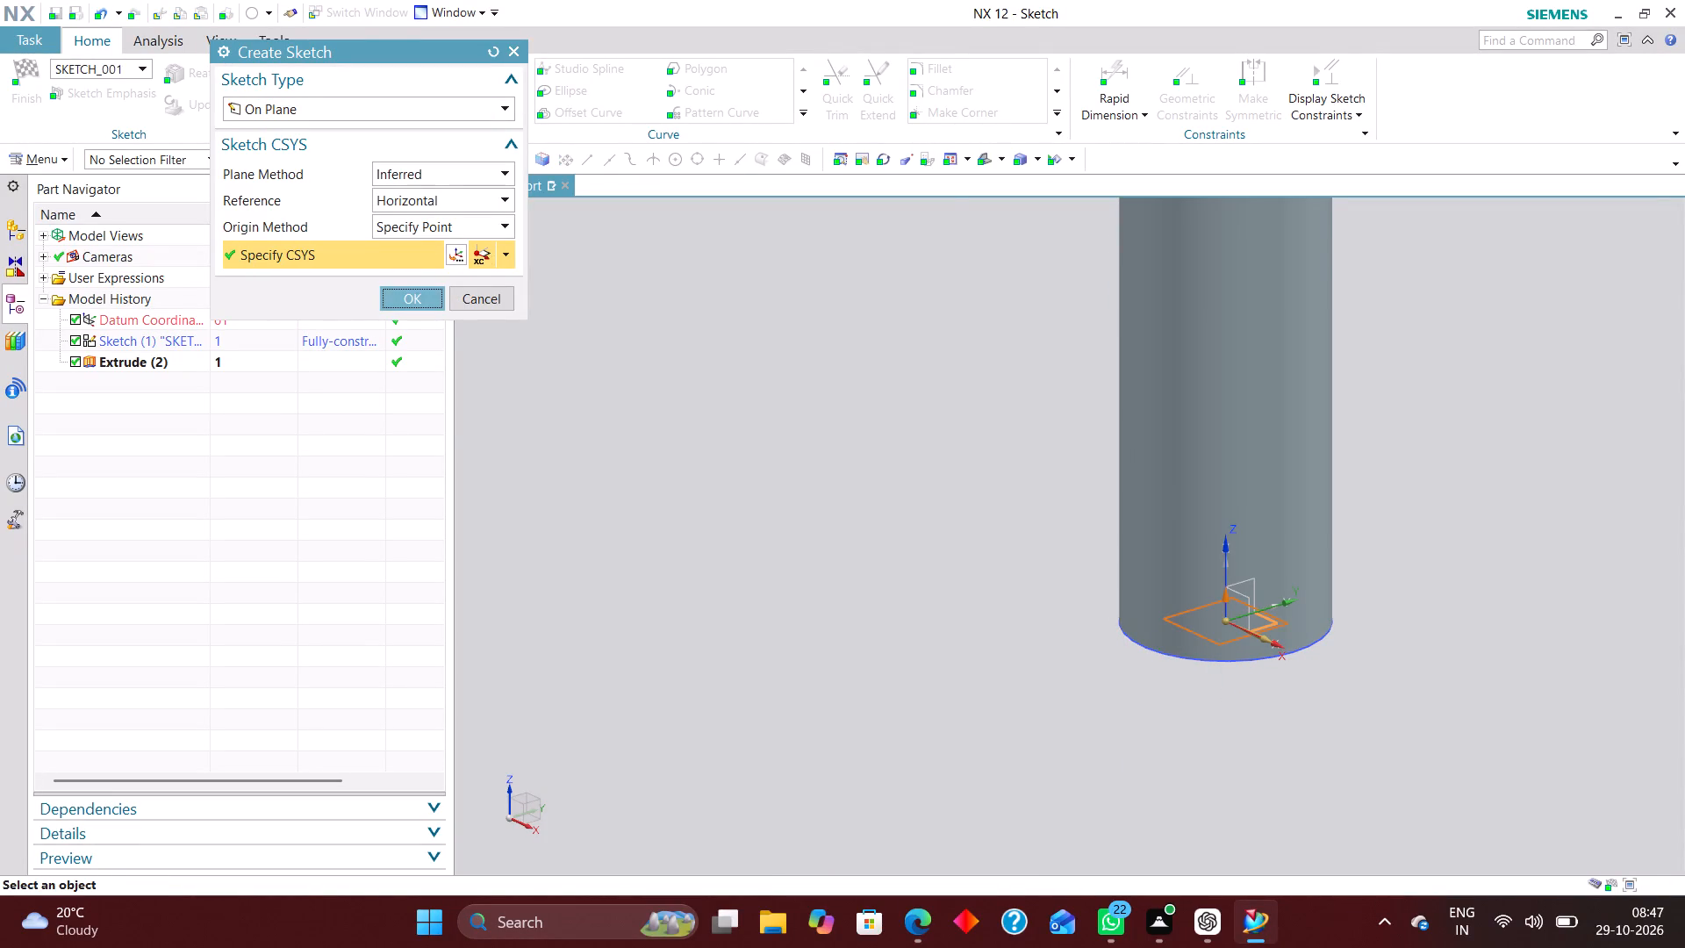
# Sketch a rectangle by two corner points around the cylinder's circular outline, enclosing it on all sides.
pyautogui.scroll(-3, 1256, 559)
pyautogui.scroll(2, 1161, 546)
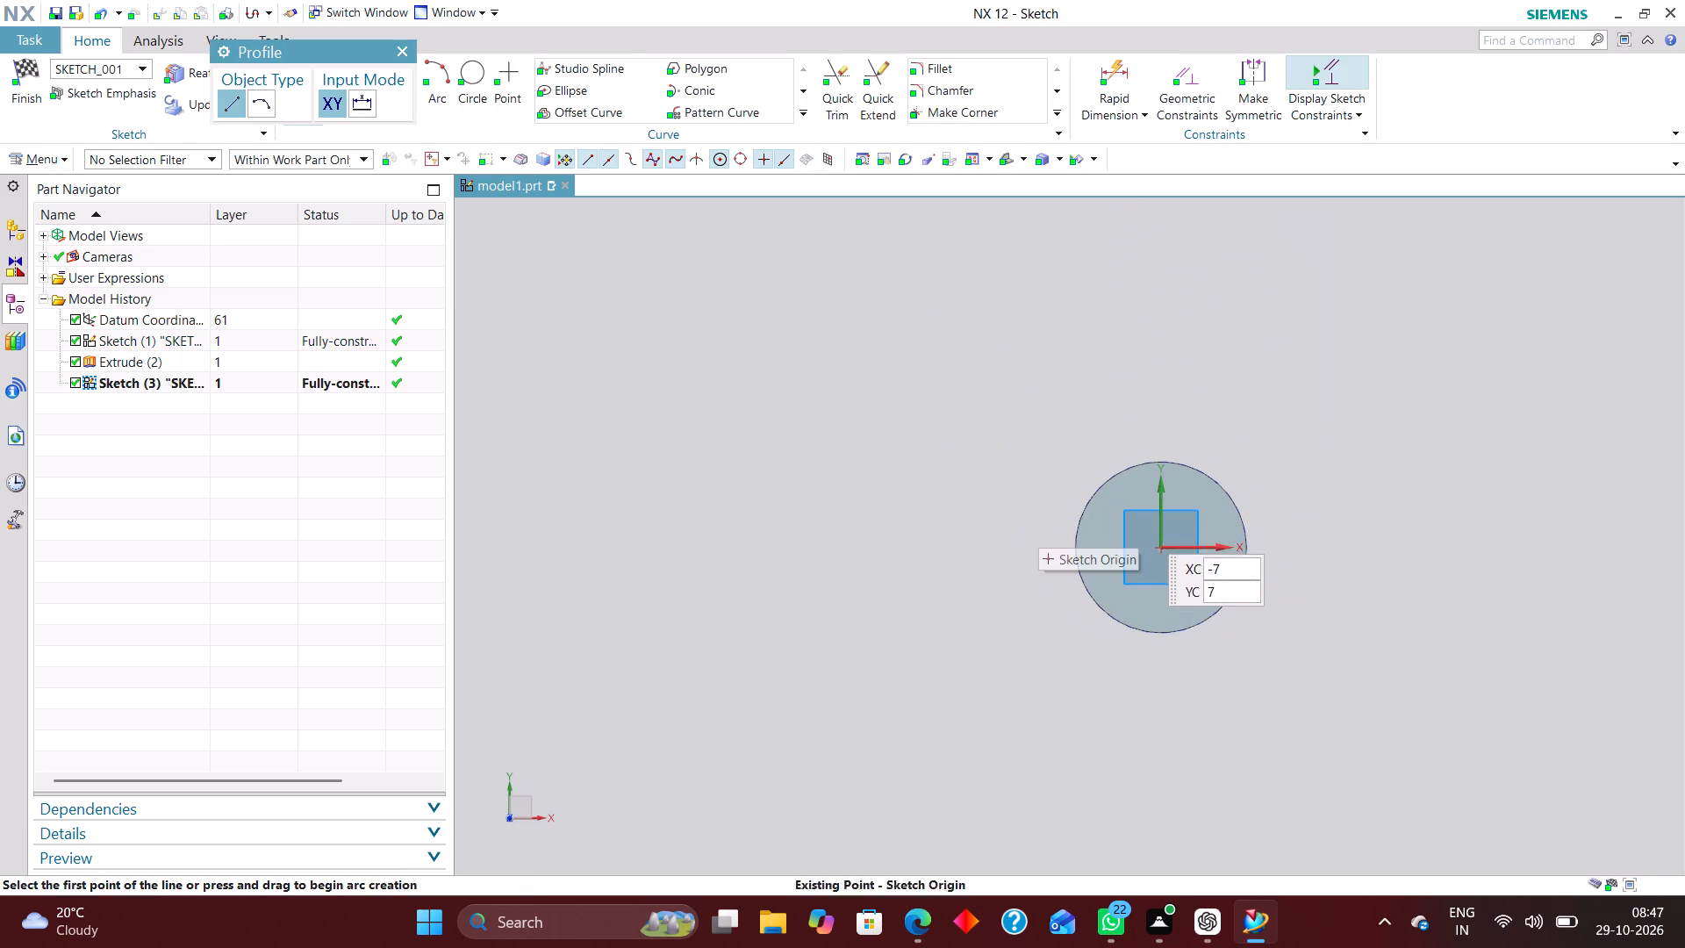
pyautogui.click(410, 43)
pyautogui.click(360, 75)
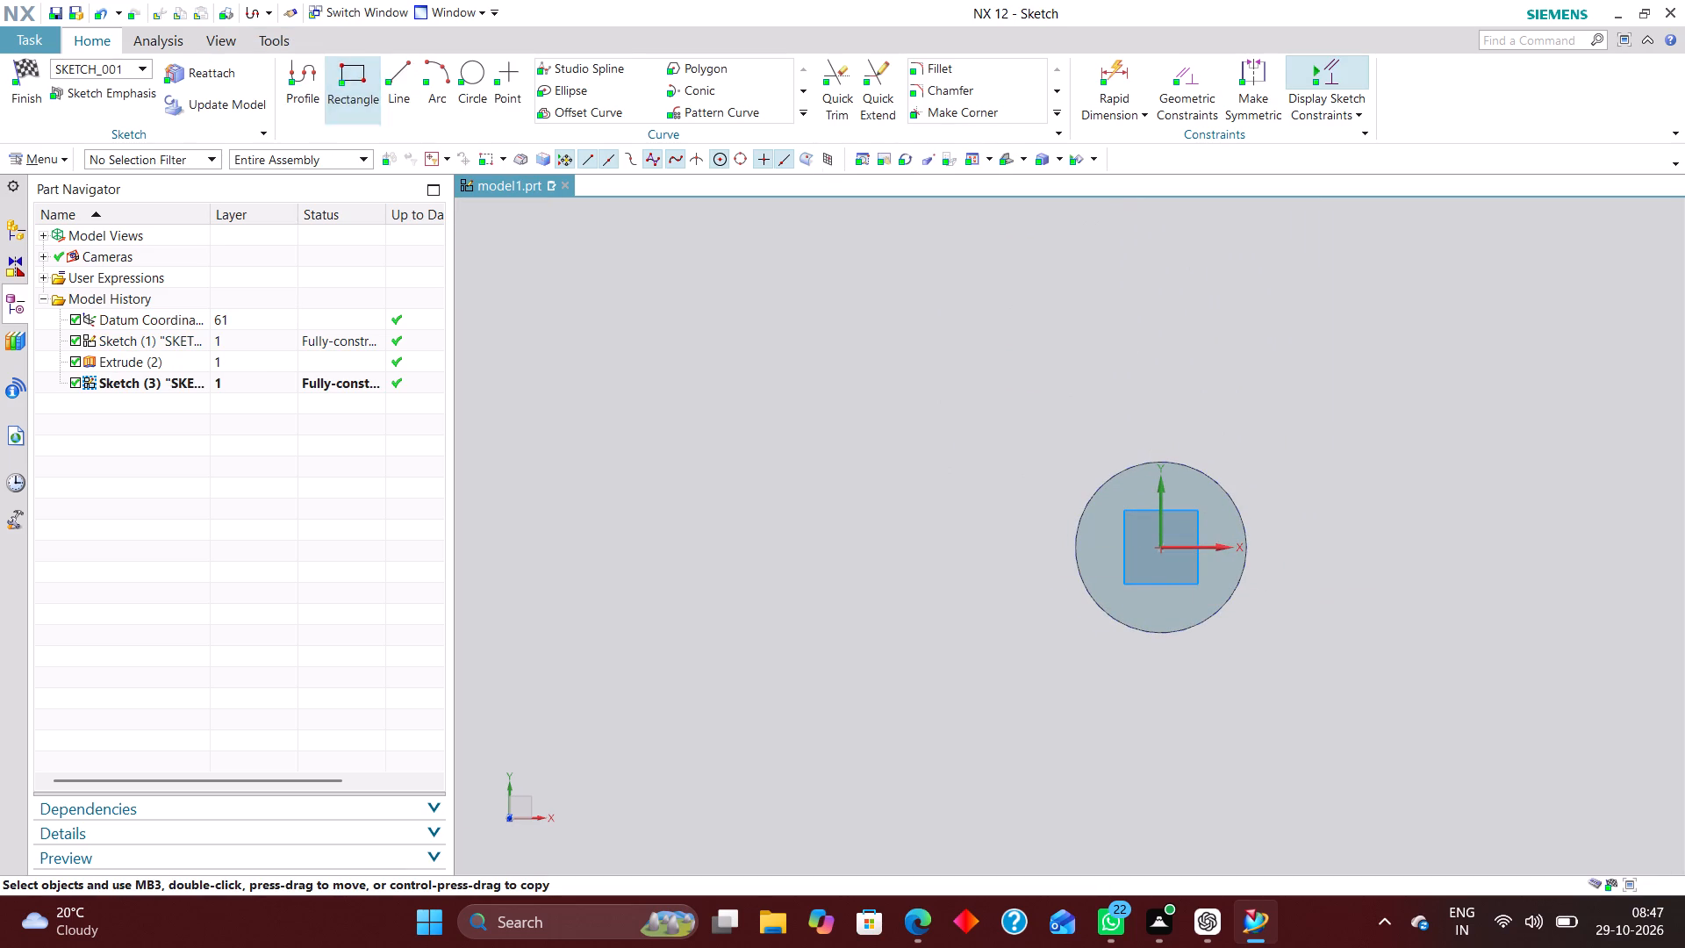
pyautogui.click(935, 390)
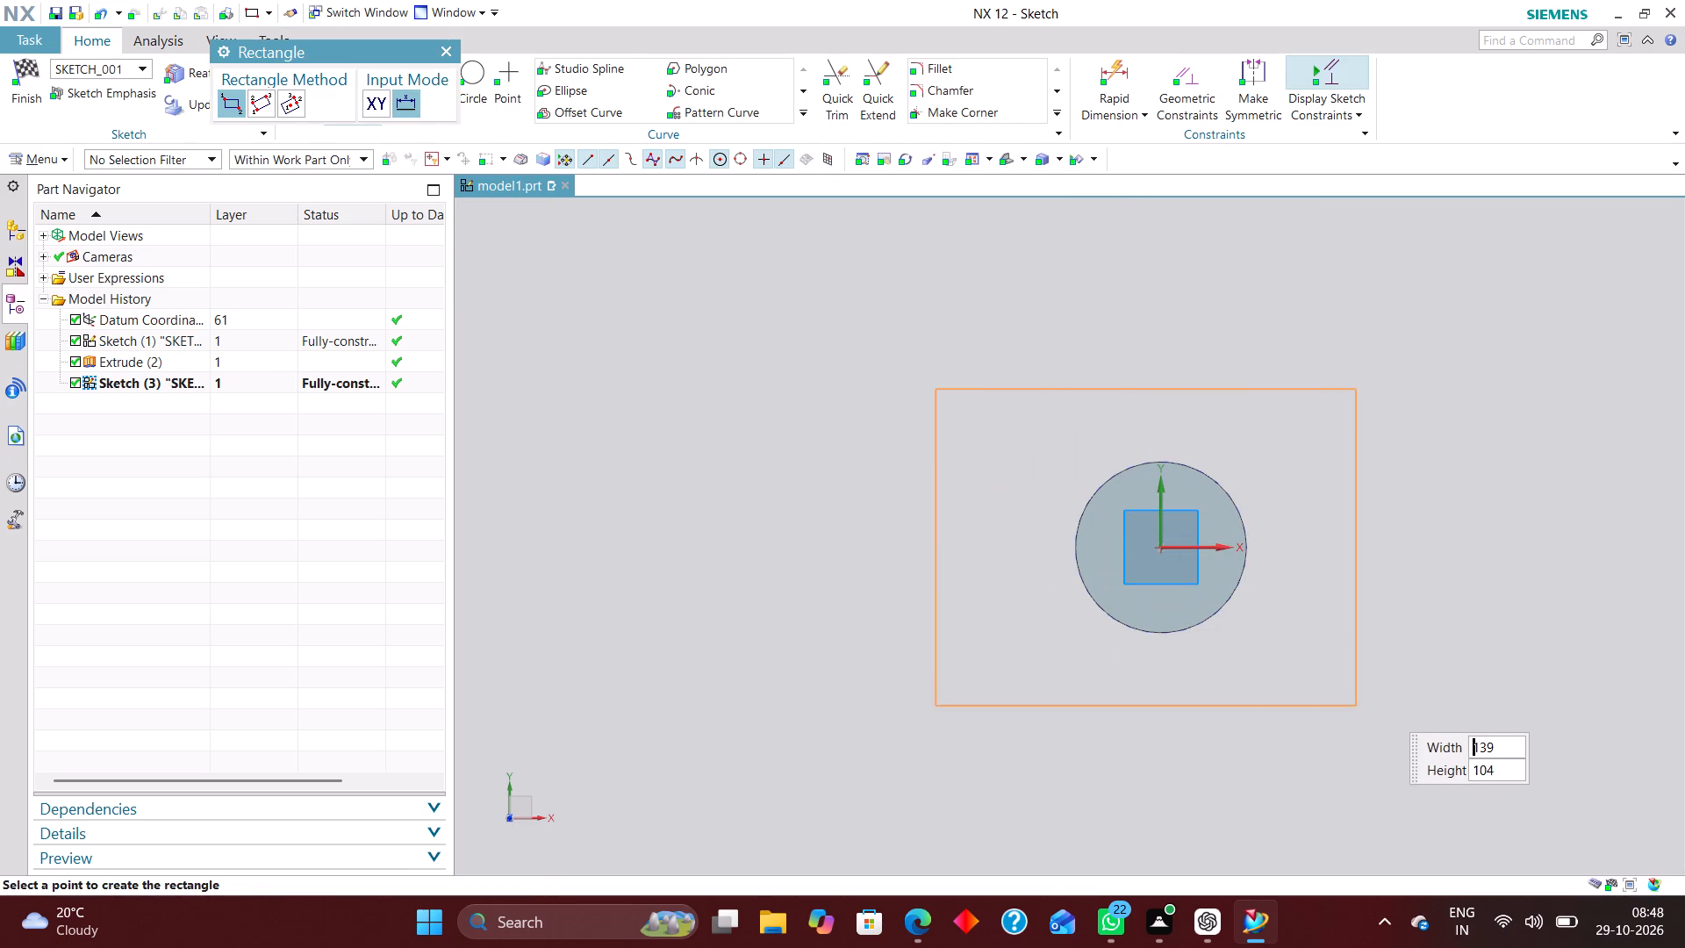
pyautogui.click(1395, 697)
# Centre the rectangle on the origin with Point on Curve constraints, placing its top edge's midpoint on the Y axis and right edge's midpoint on the X axis.
pyautogui.click(1187, 76)
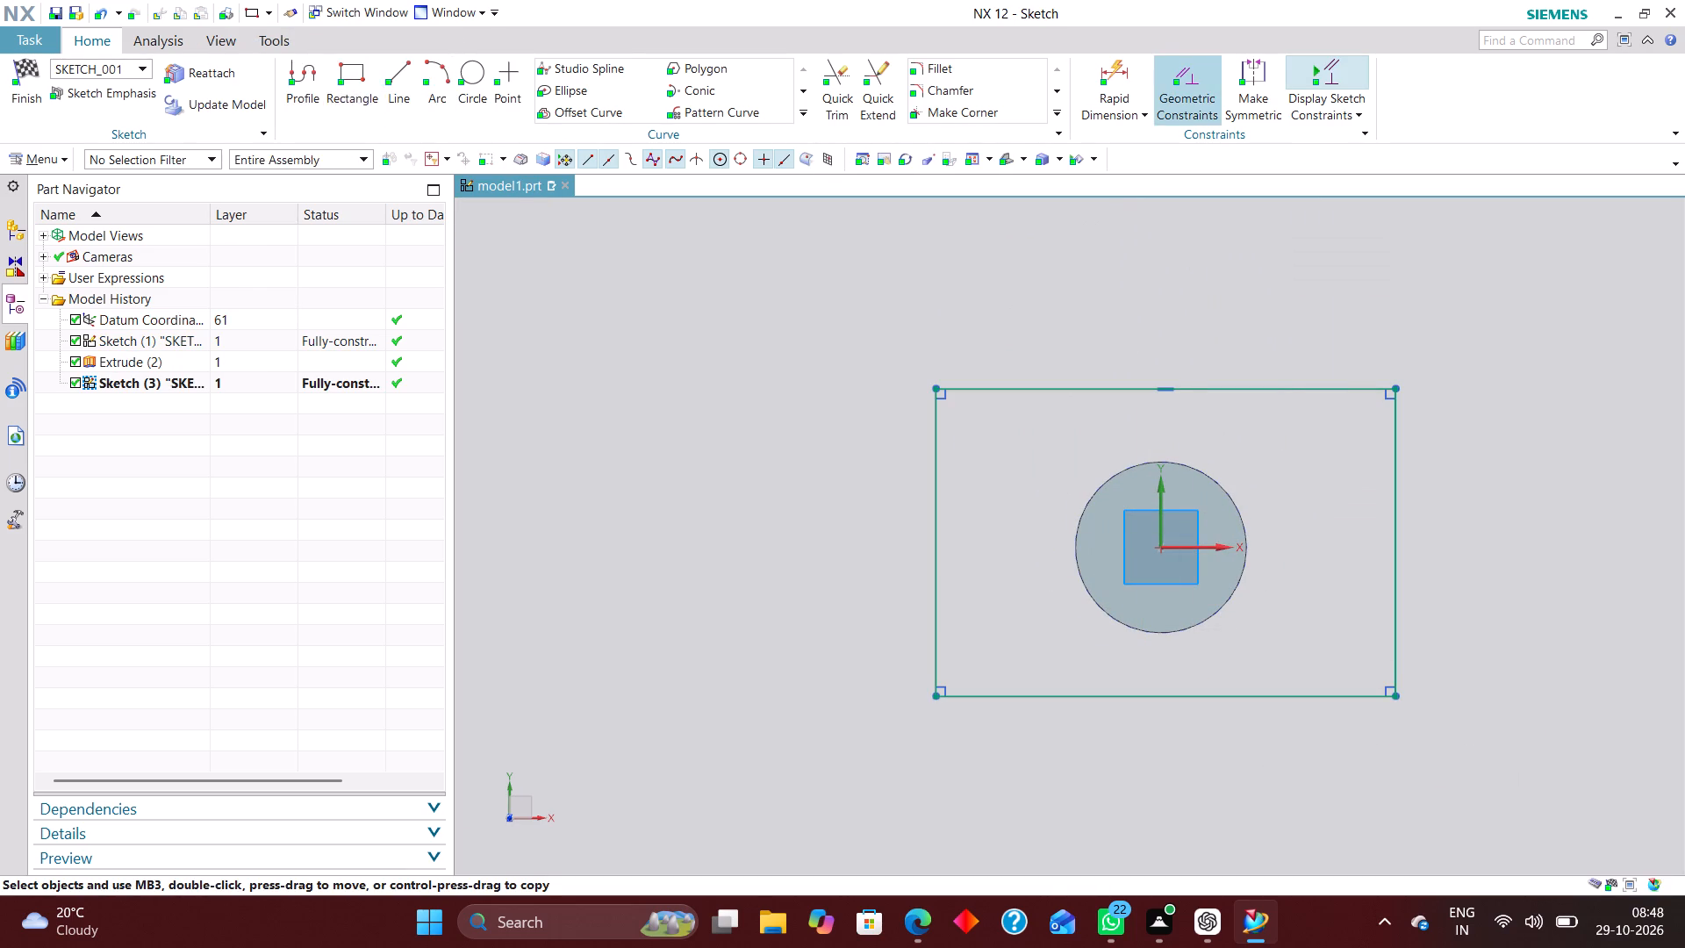
pyautogui.click(1165, 386)
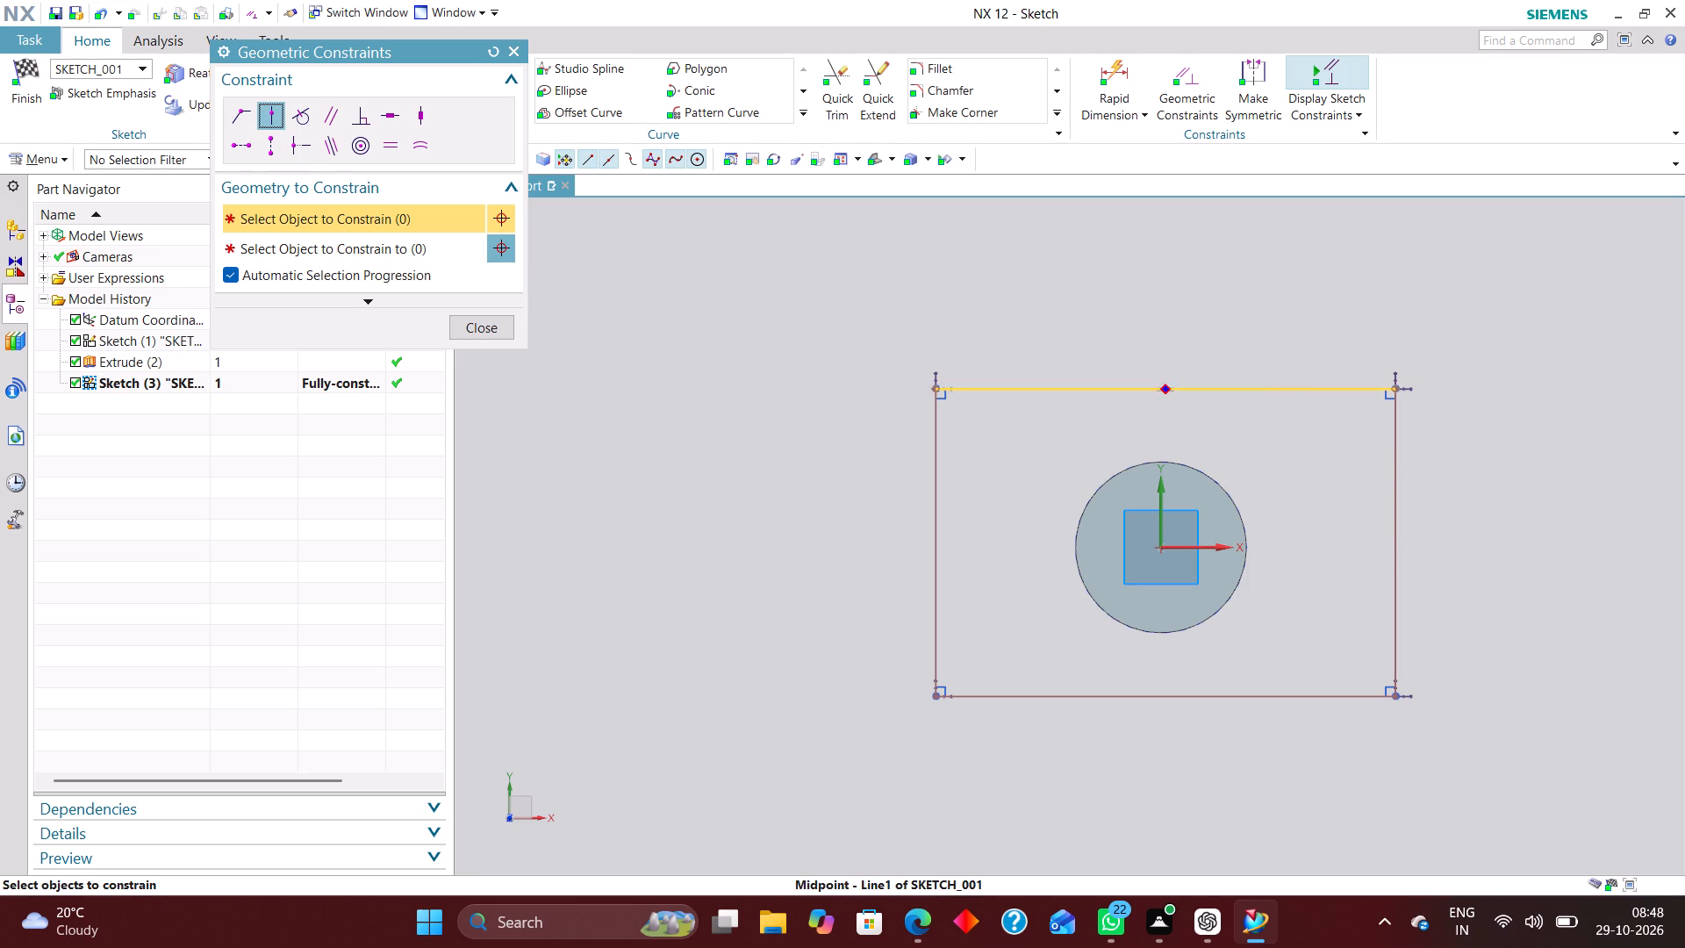
pyautogui.click(1164, 495)
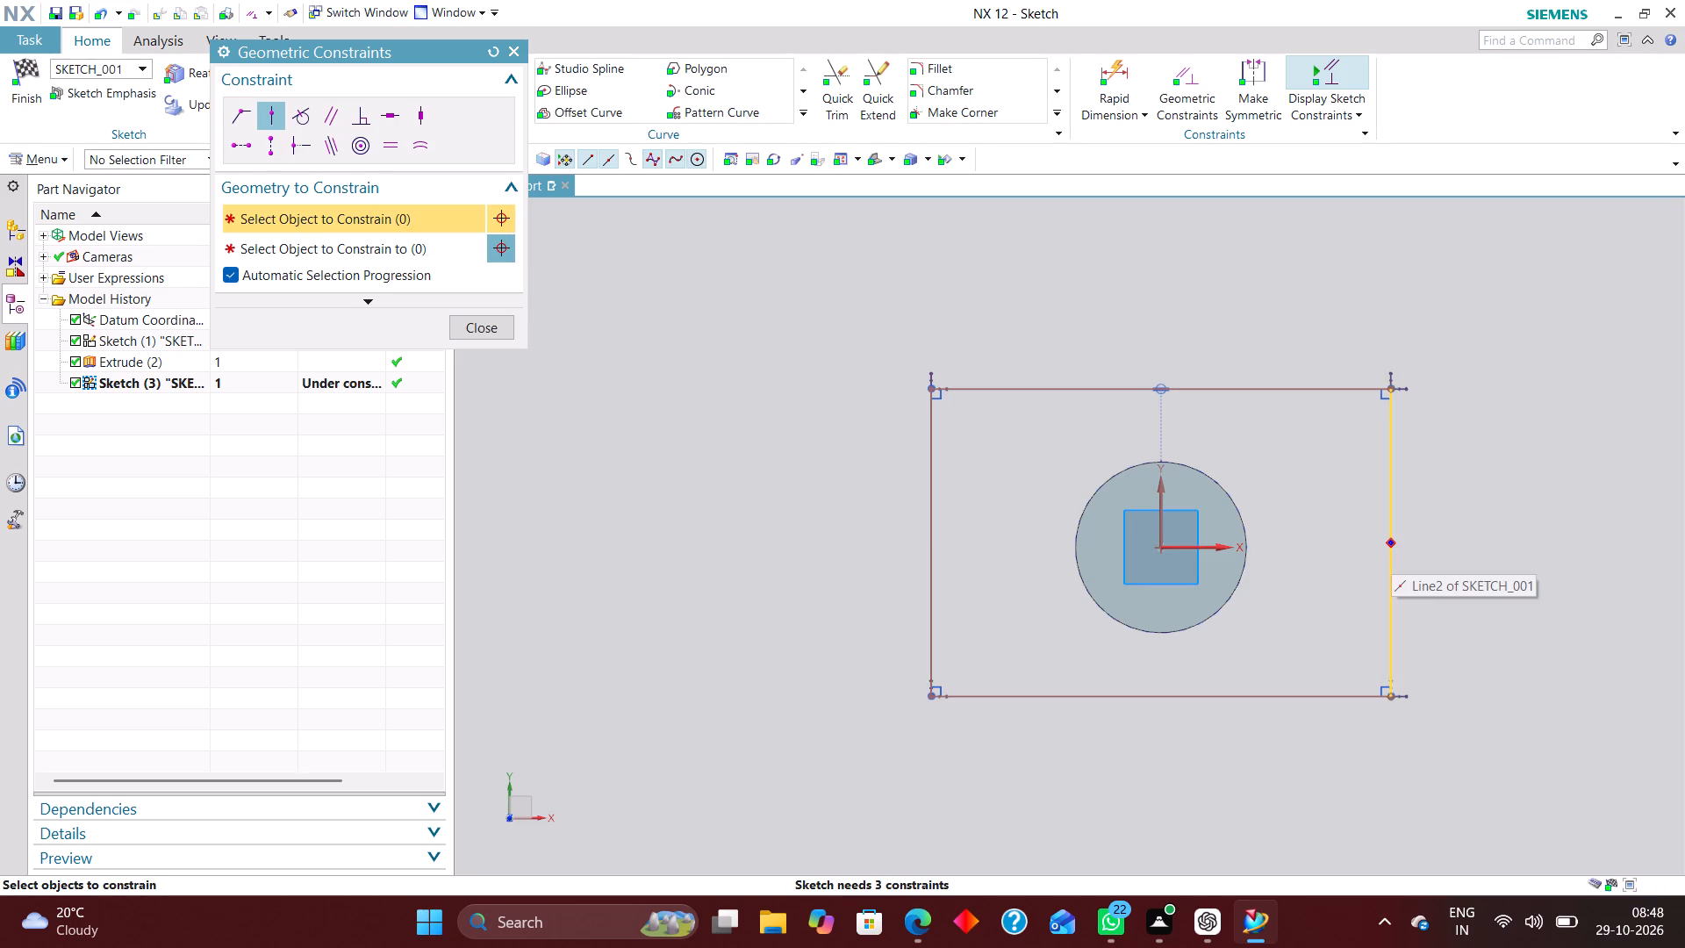
pyautogui.click(1388, 540)
pyautogui.click(1200, 546)
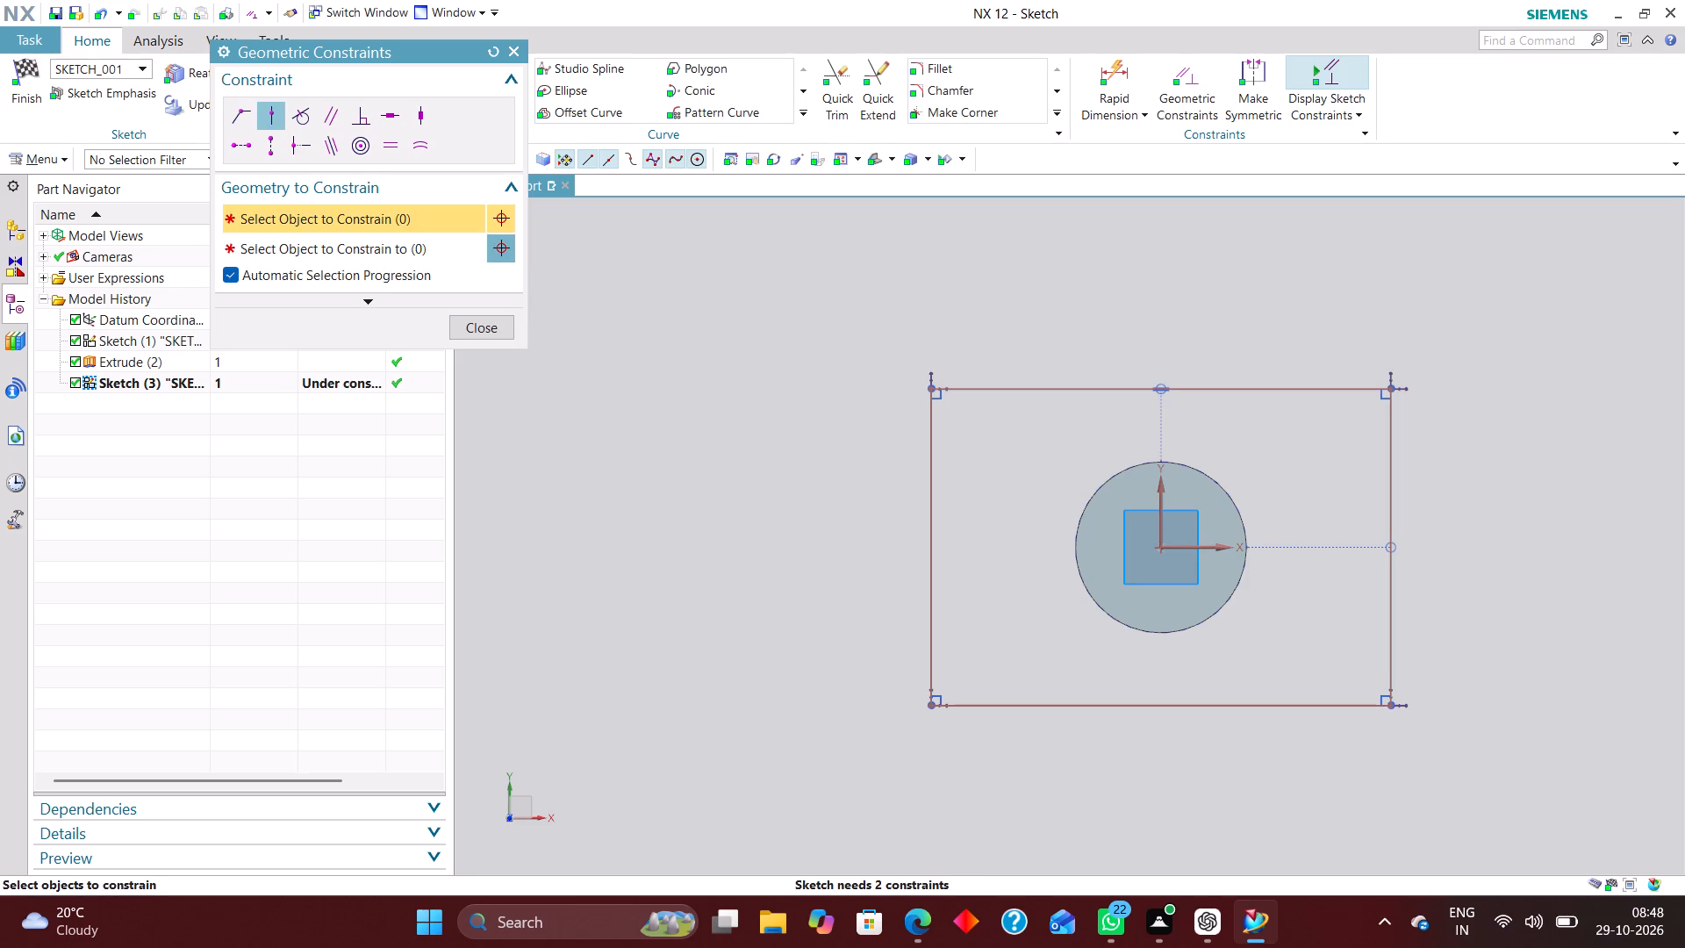
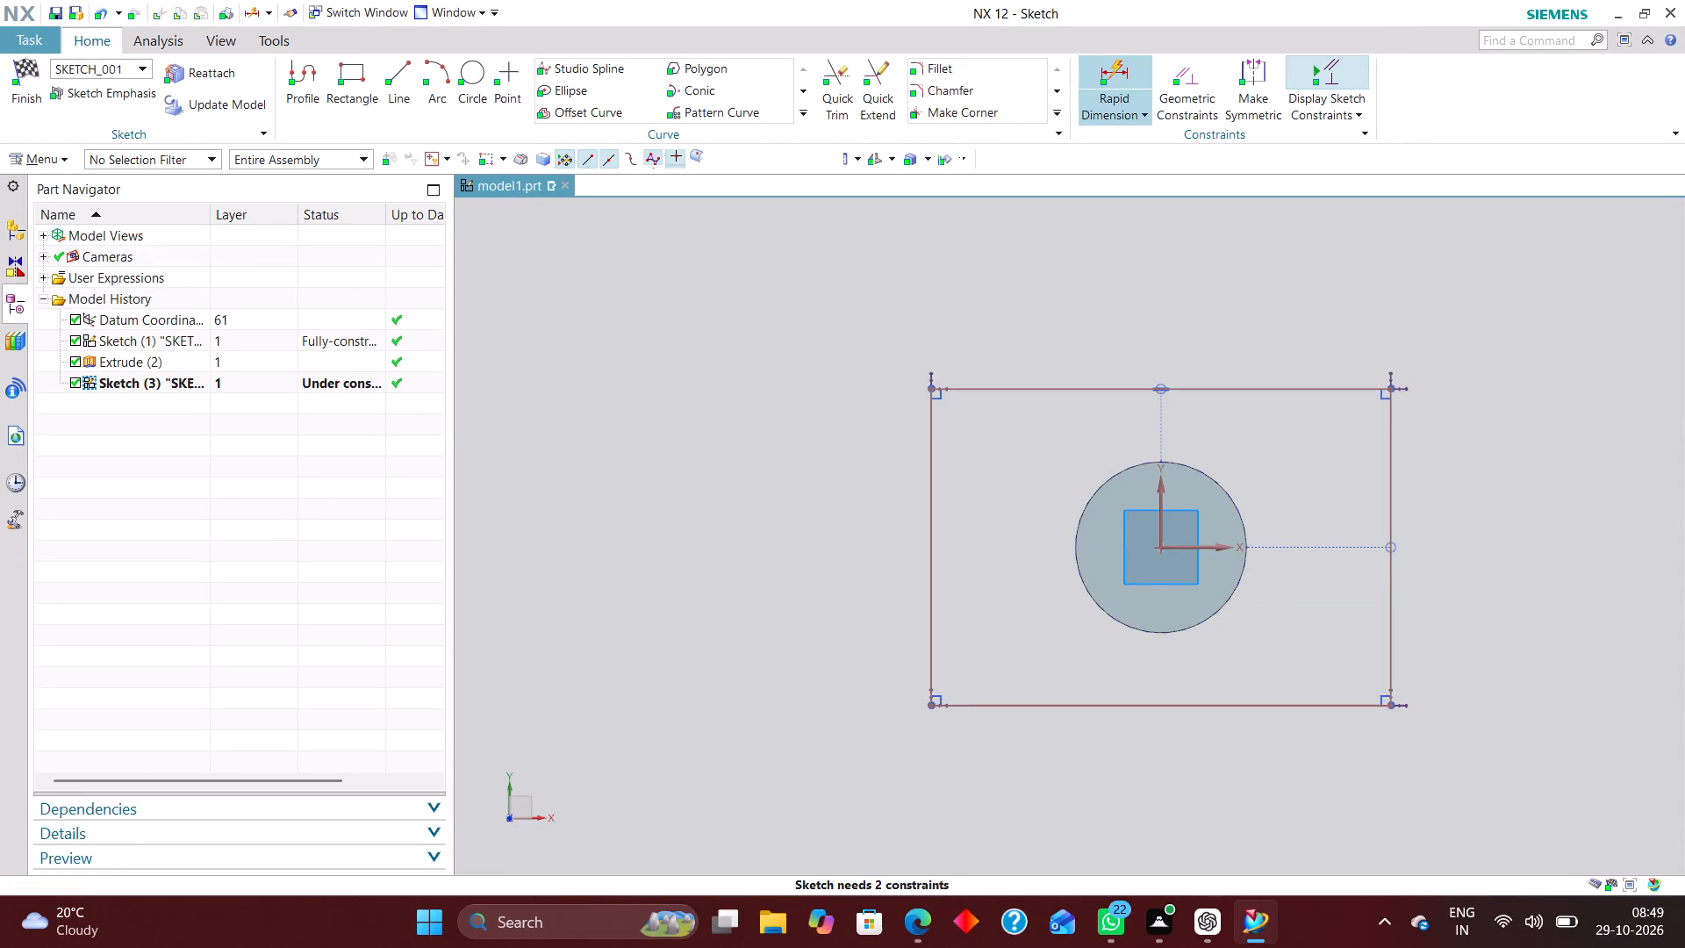
# Dimension the flange rectangle to 150 mm wide and 100 mm high, and finish the sketch.
pyautogui.scroll(-2, 1007, 350)
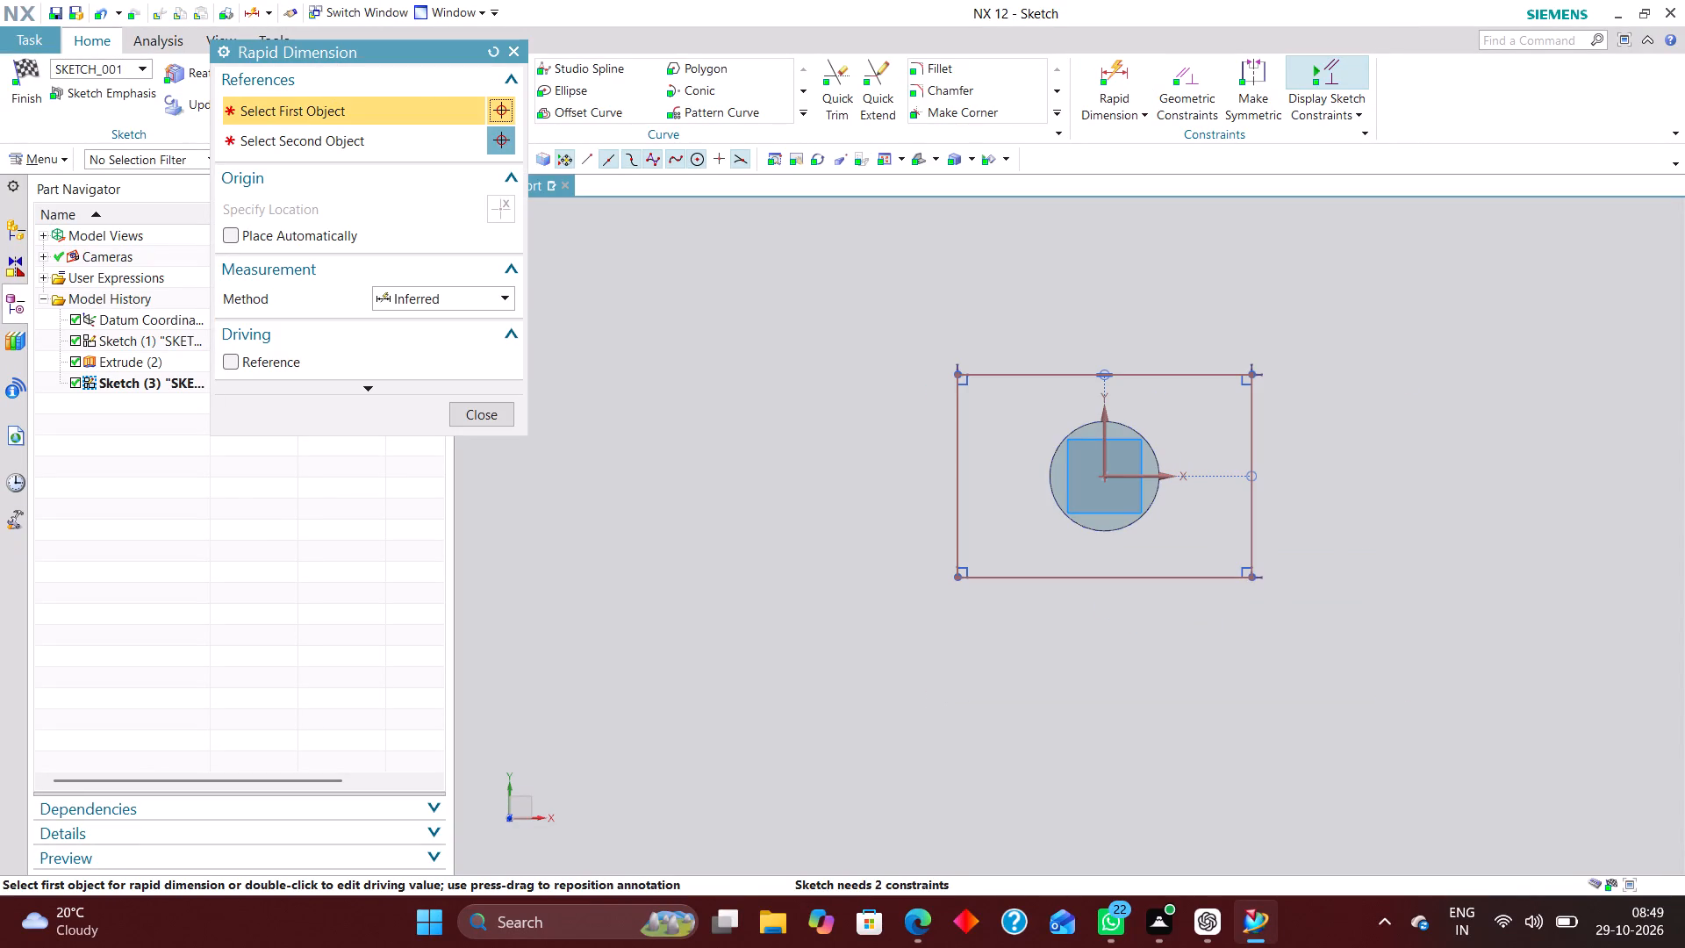
pyautogui.click(1161, 374)
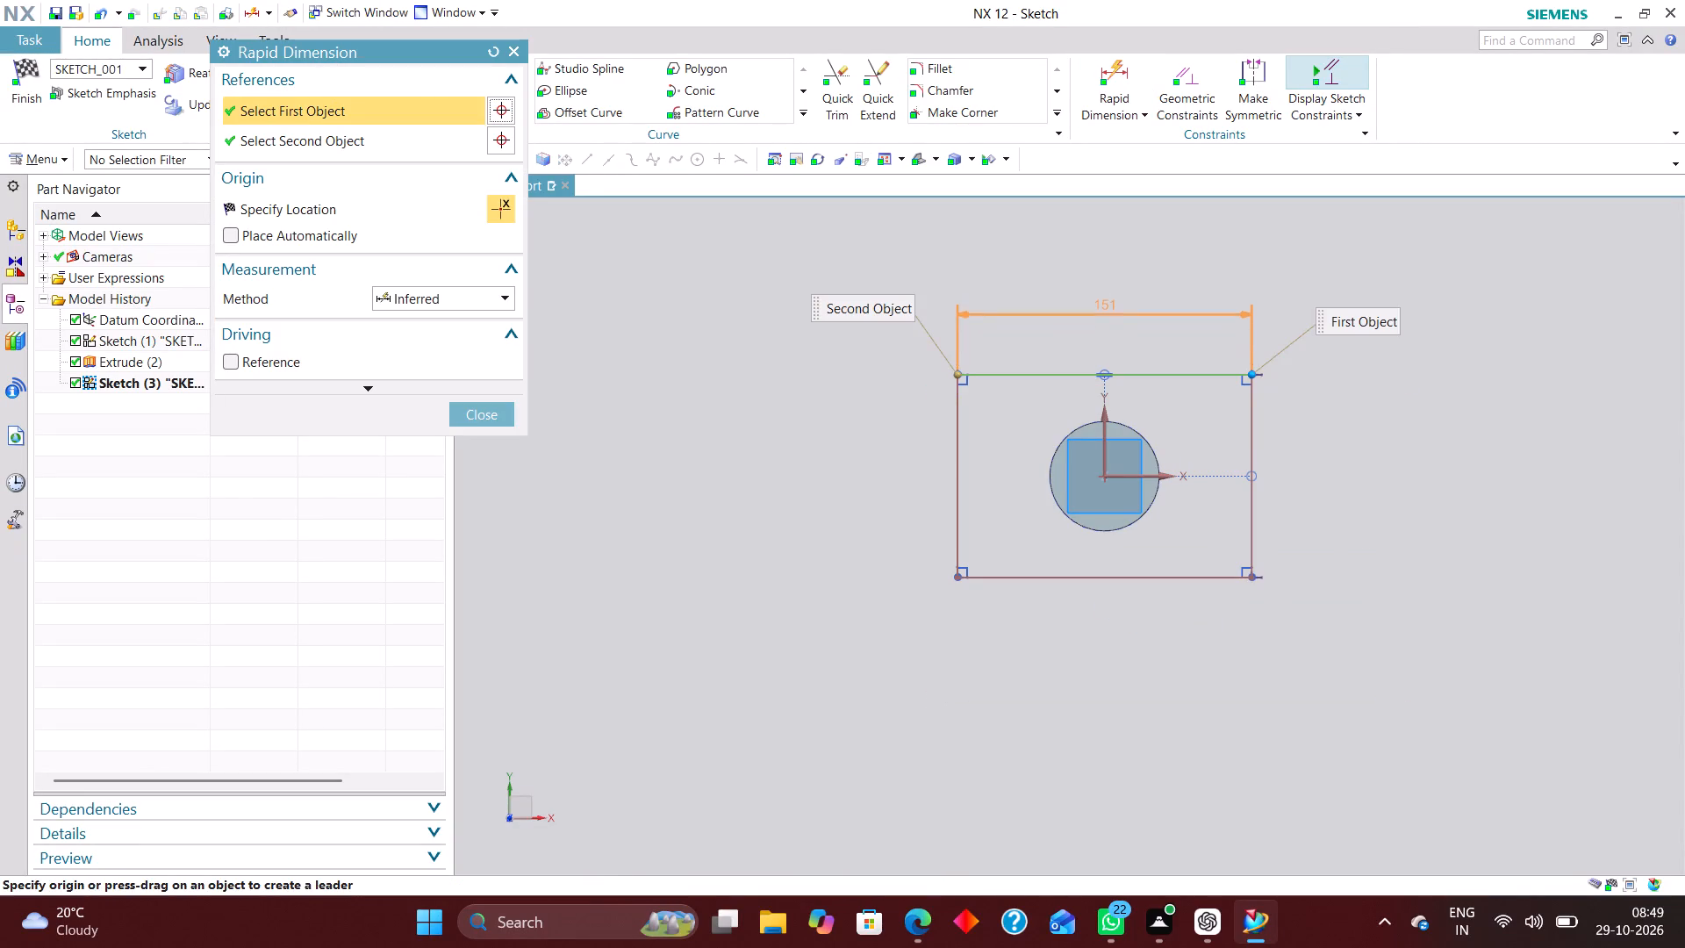
pyautogui.click(1107, 300)
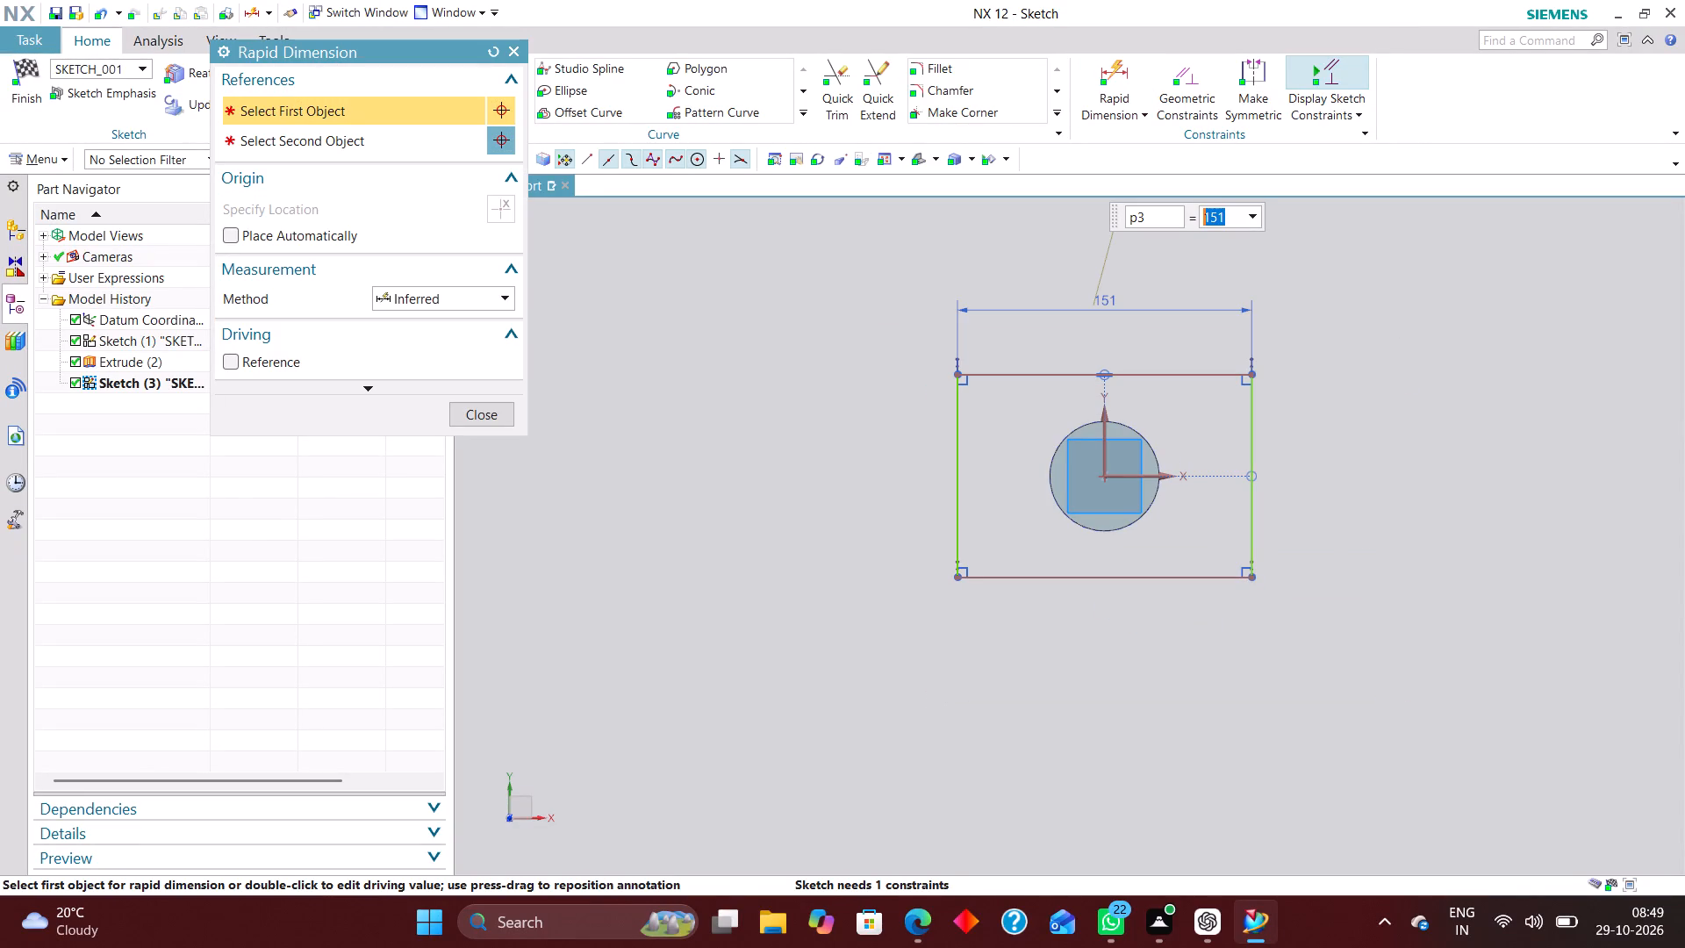
pyautogui.write('150')
pyautogui.press('Return')
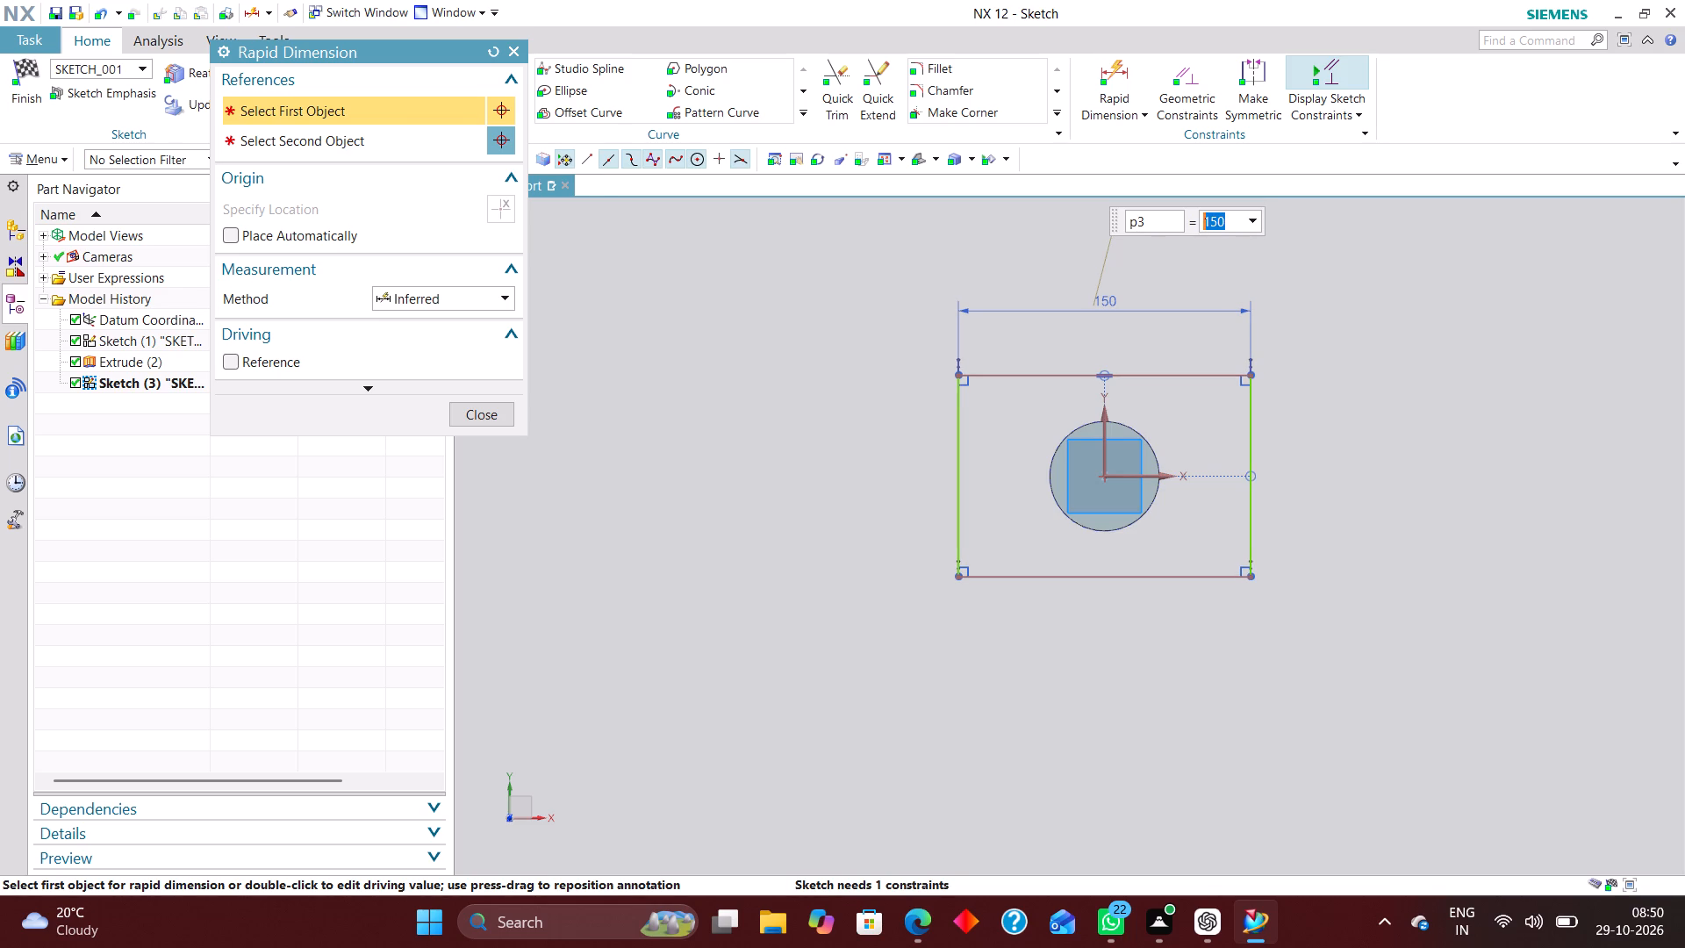
pyautogui.click(1253, 536)
pyautogui.click(1315, 457)
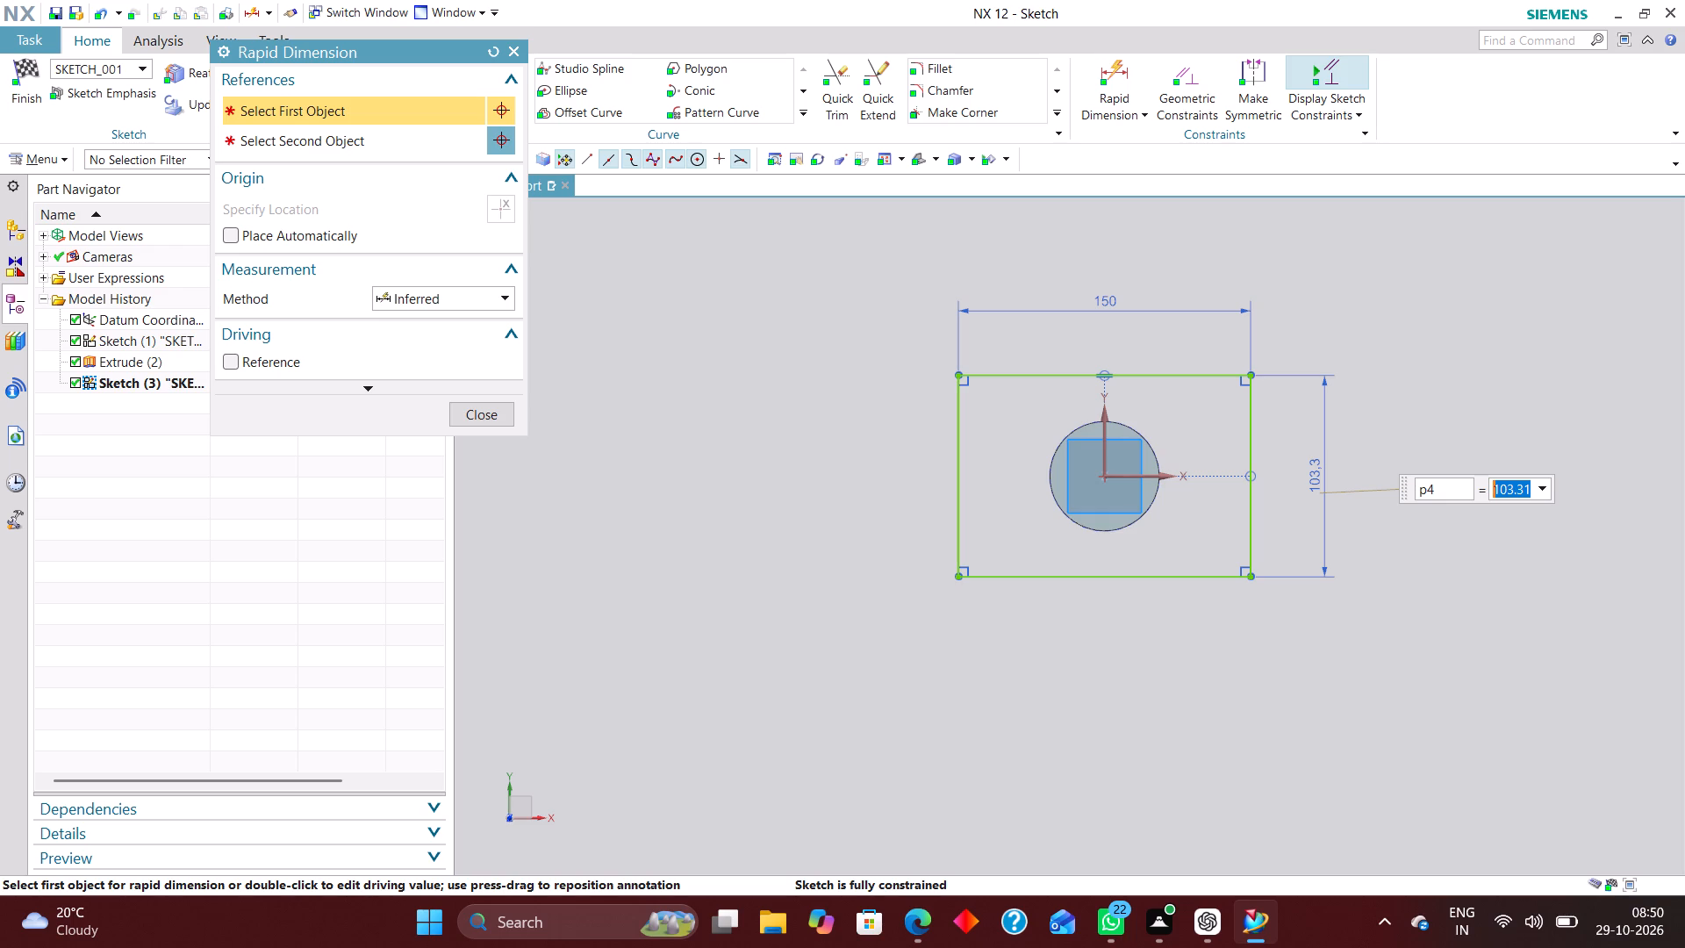
pyautogui.write('100')
pyautogui.press('Return')
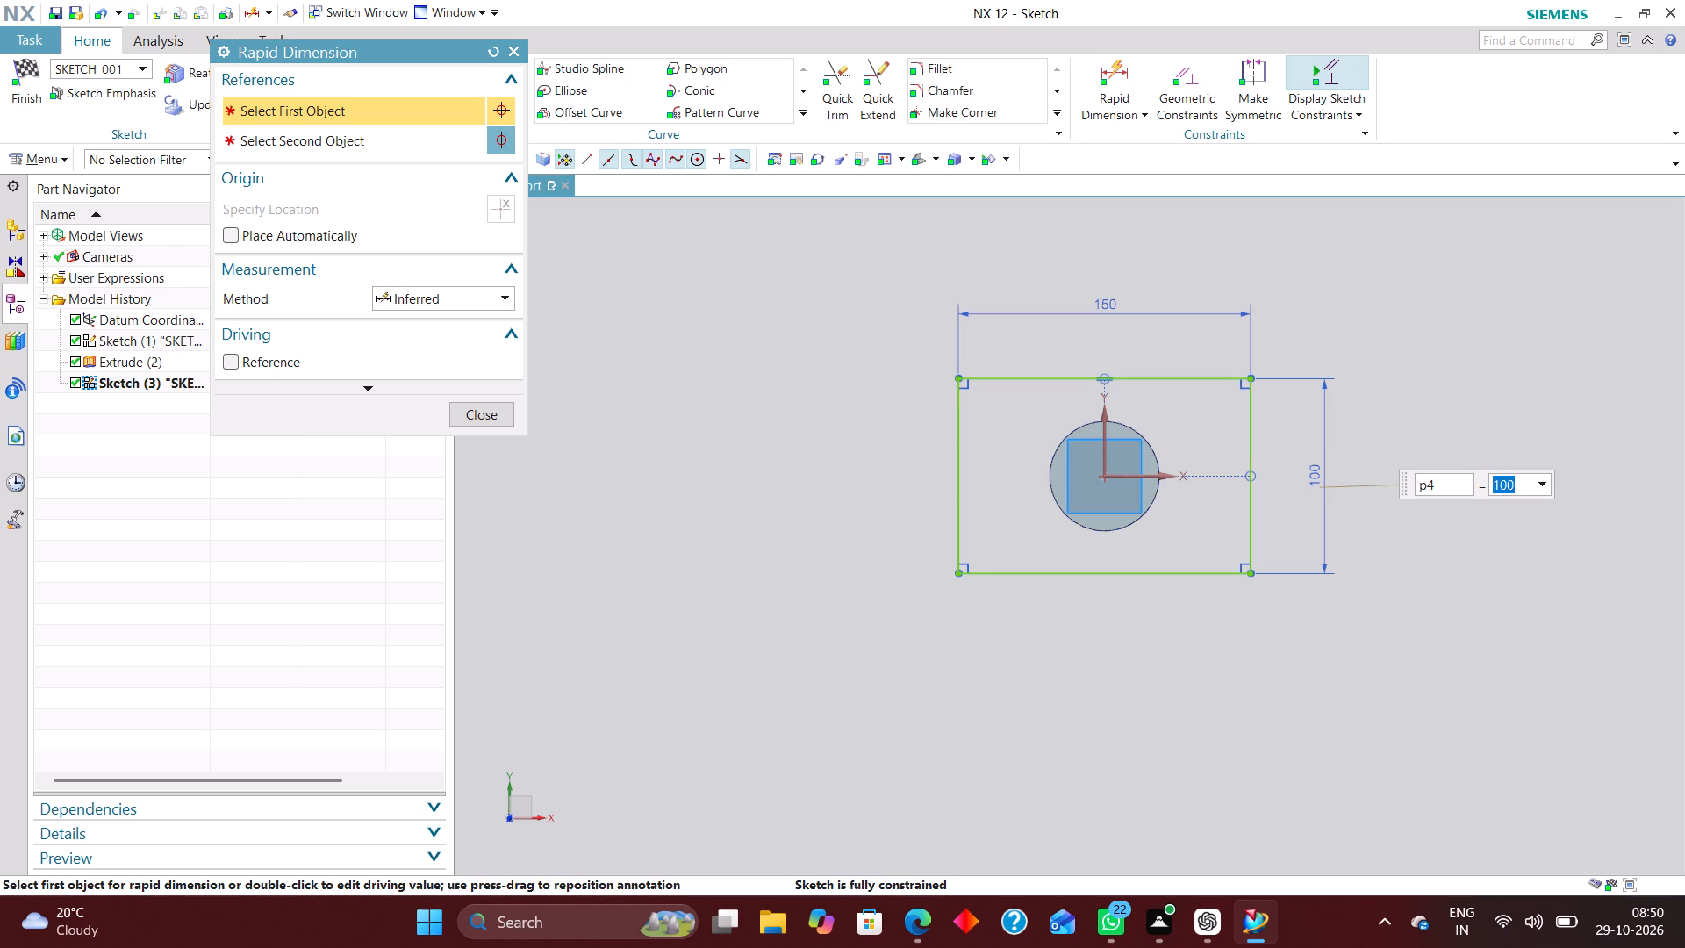
pyautogui.click(498, 411)
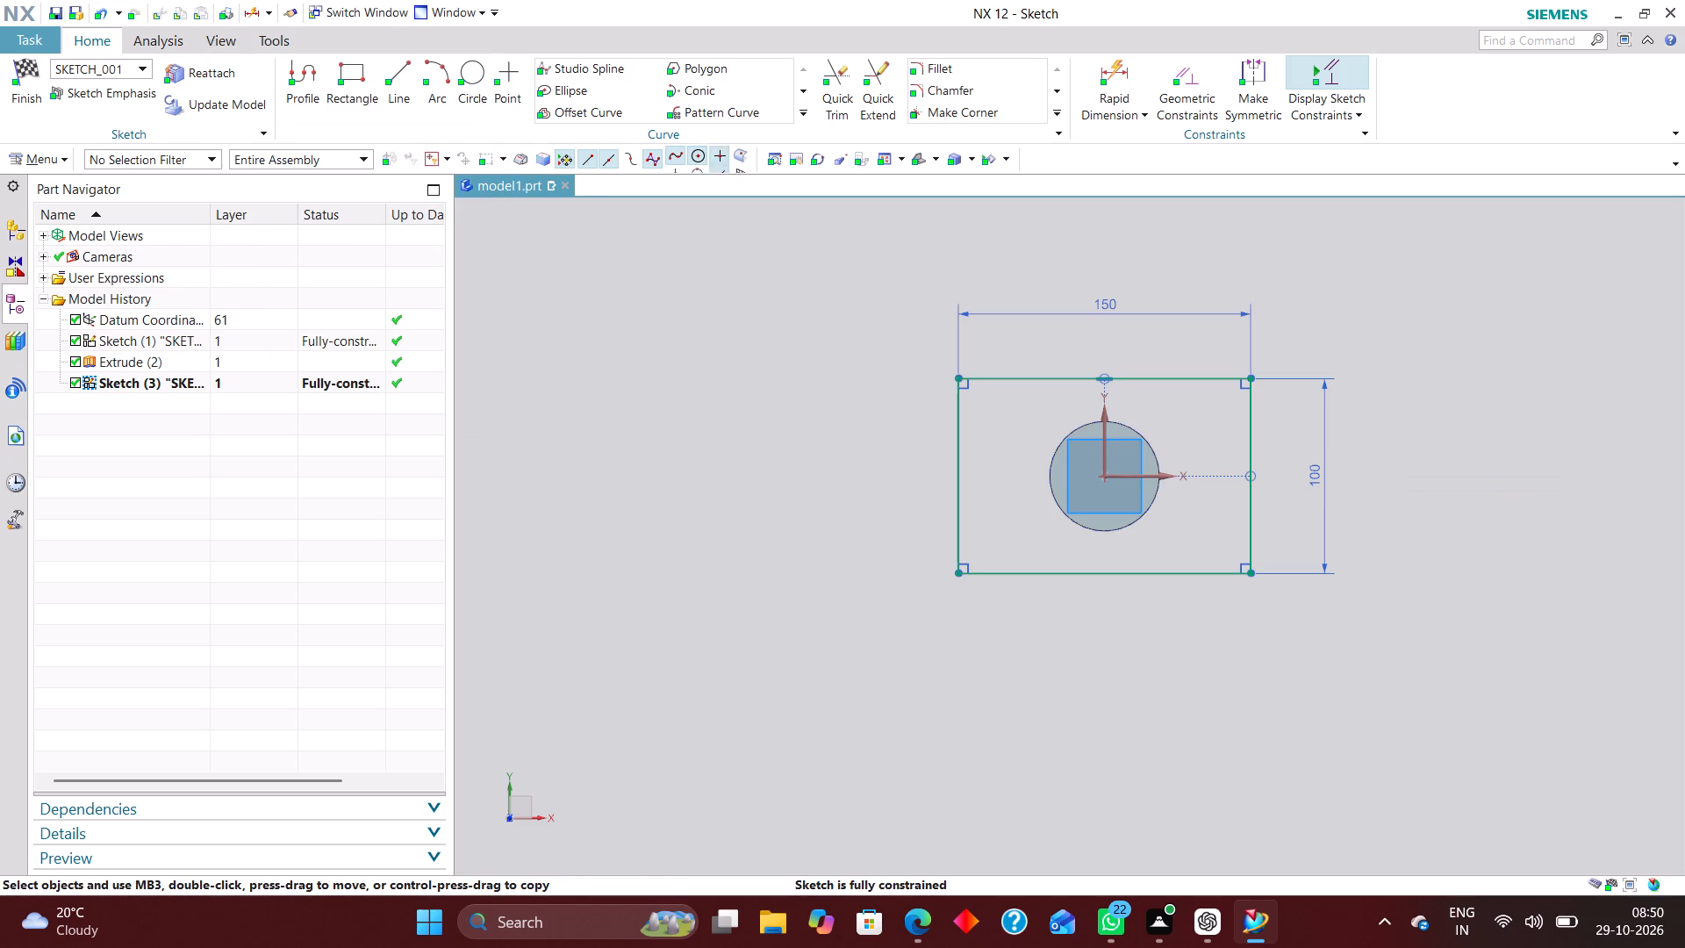
pyautogui.click(15, 67)
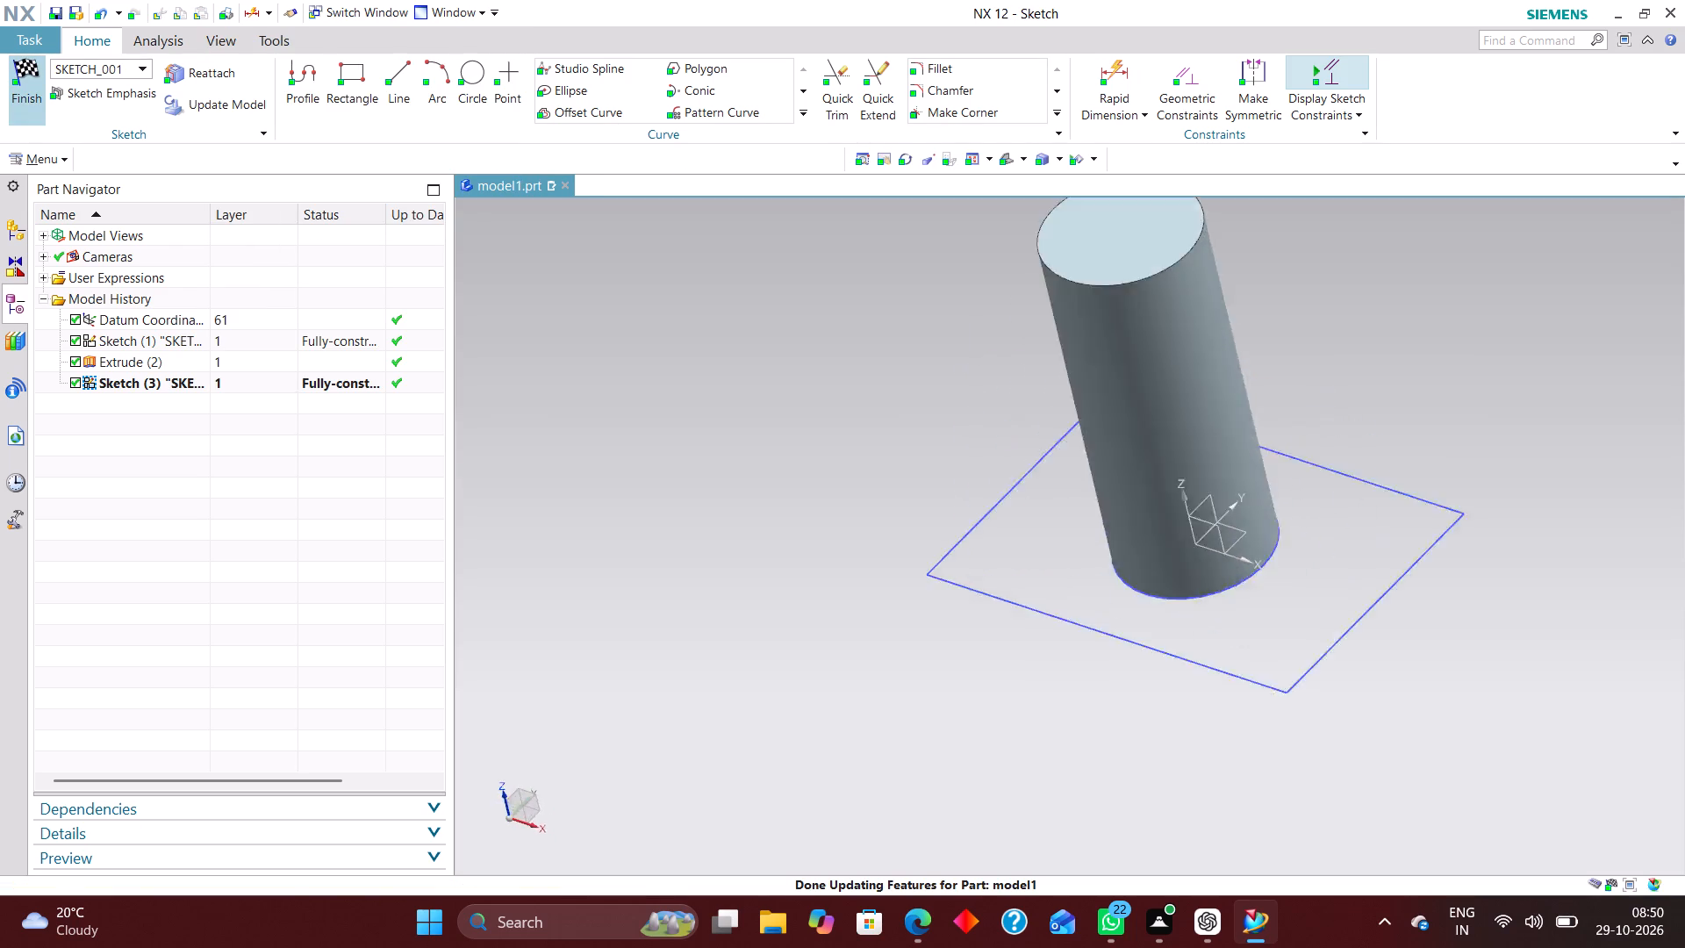
# Extrude the rectangle with start distance 135-20 mm, end distance 135 mm and Boolean None, forming a flange around the cylinder's top.
pyautogui.click(247, 77)
pyautogui.scroll(-4, 762, 308)
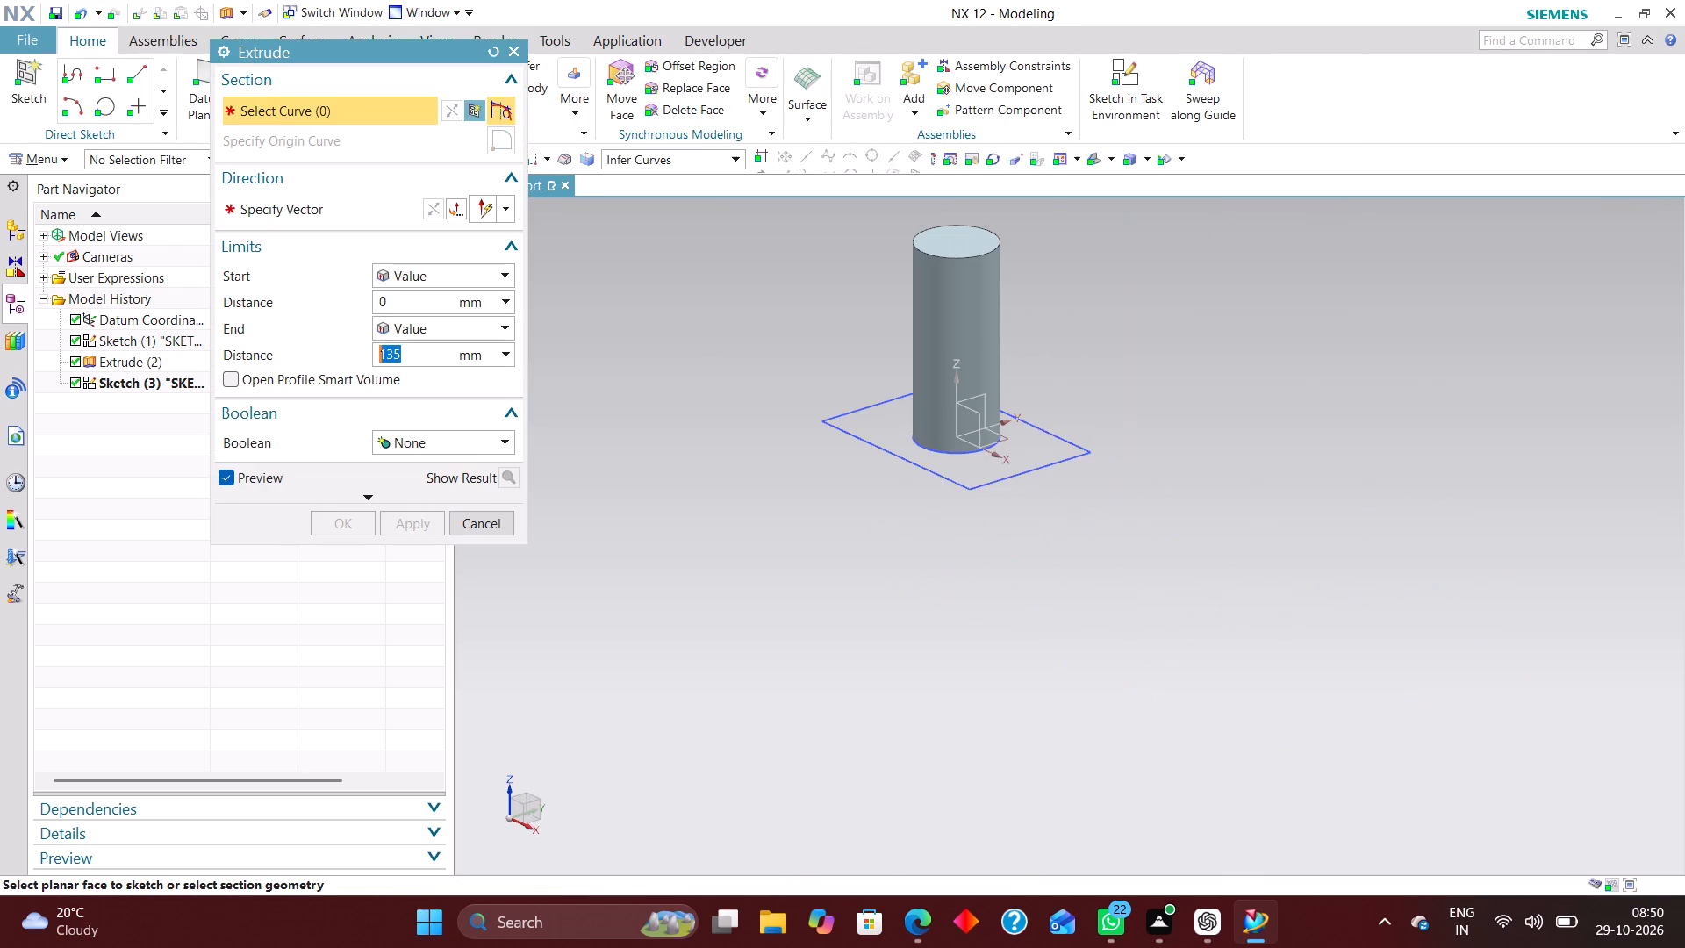
pyautogui.click(847, 437)
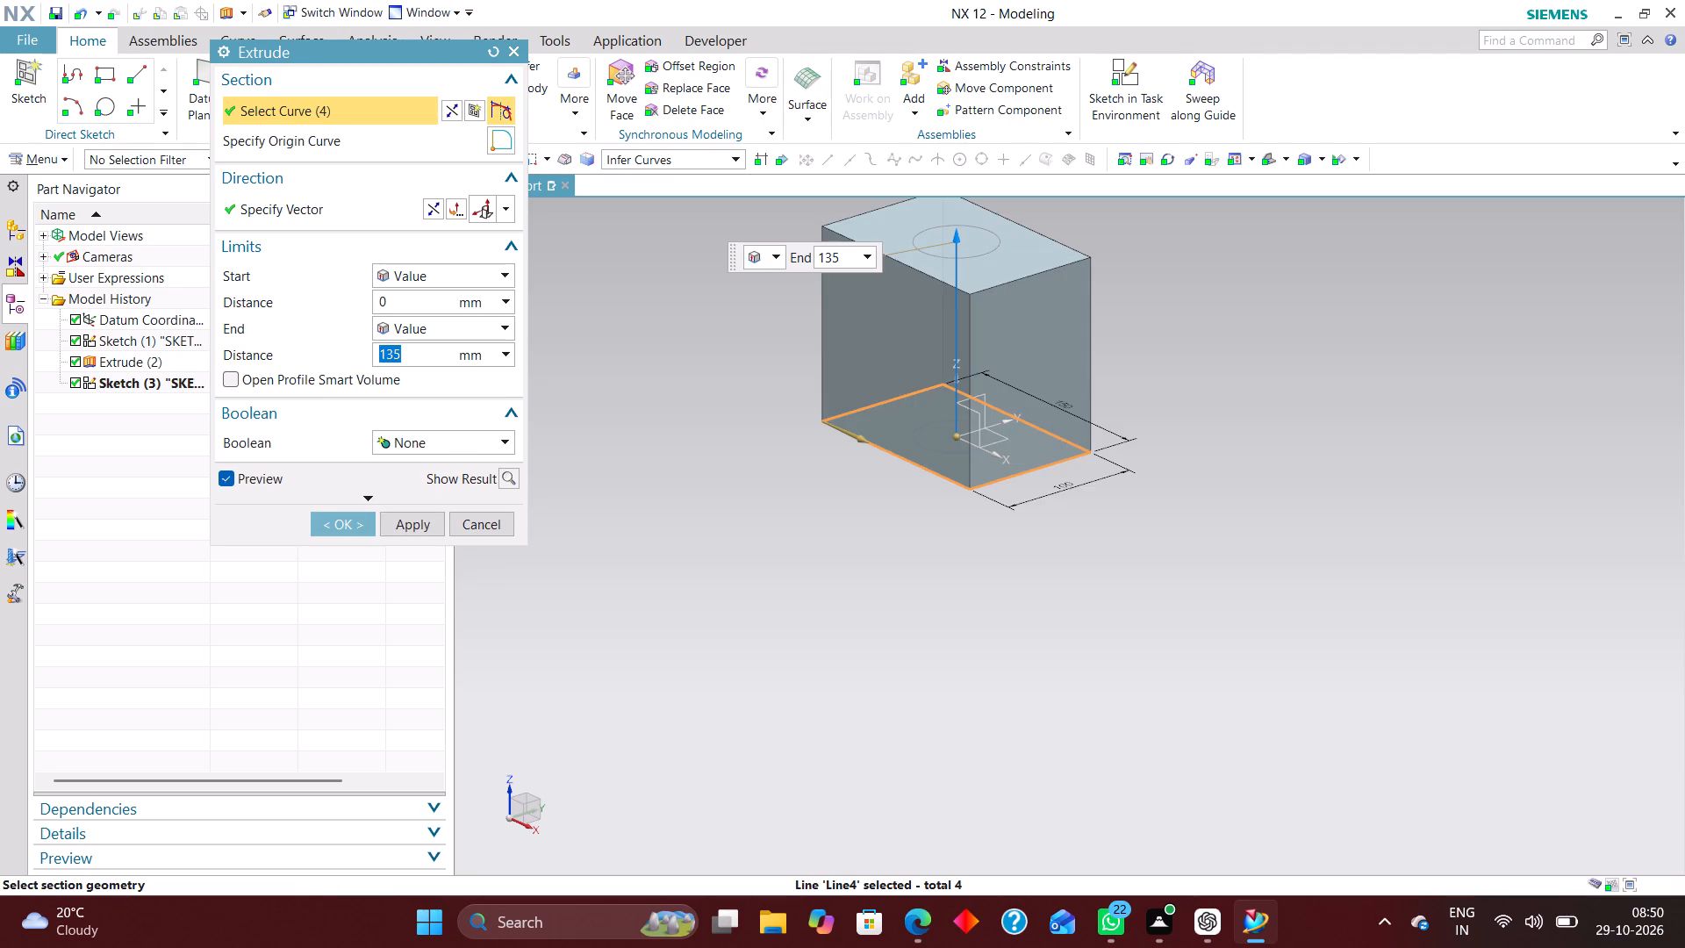
pyautogui.moveTo(392, 301); pyautogui.dragTo(354, 303)
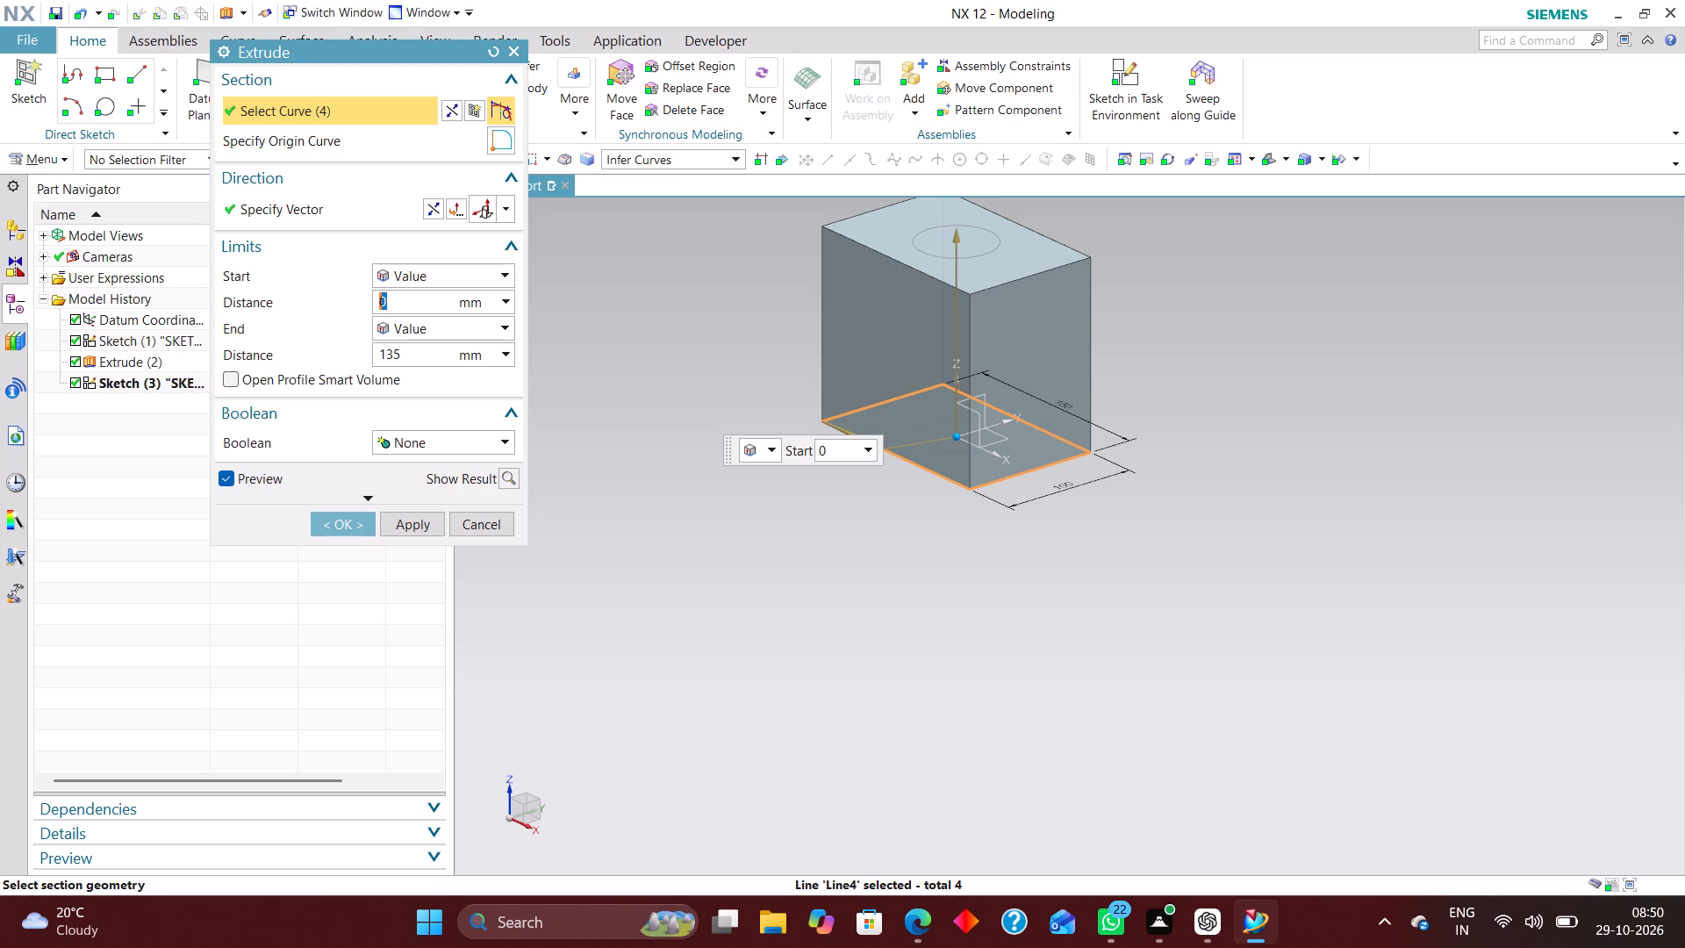
pyautogui.write('135-2')
pyautogui.press('0')
pyautogui.press('Return')
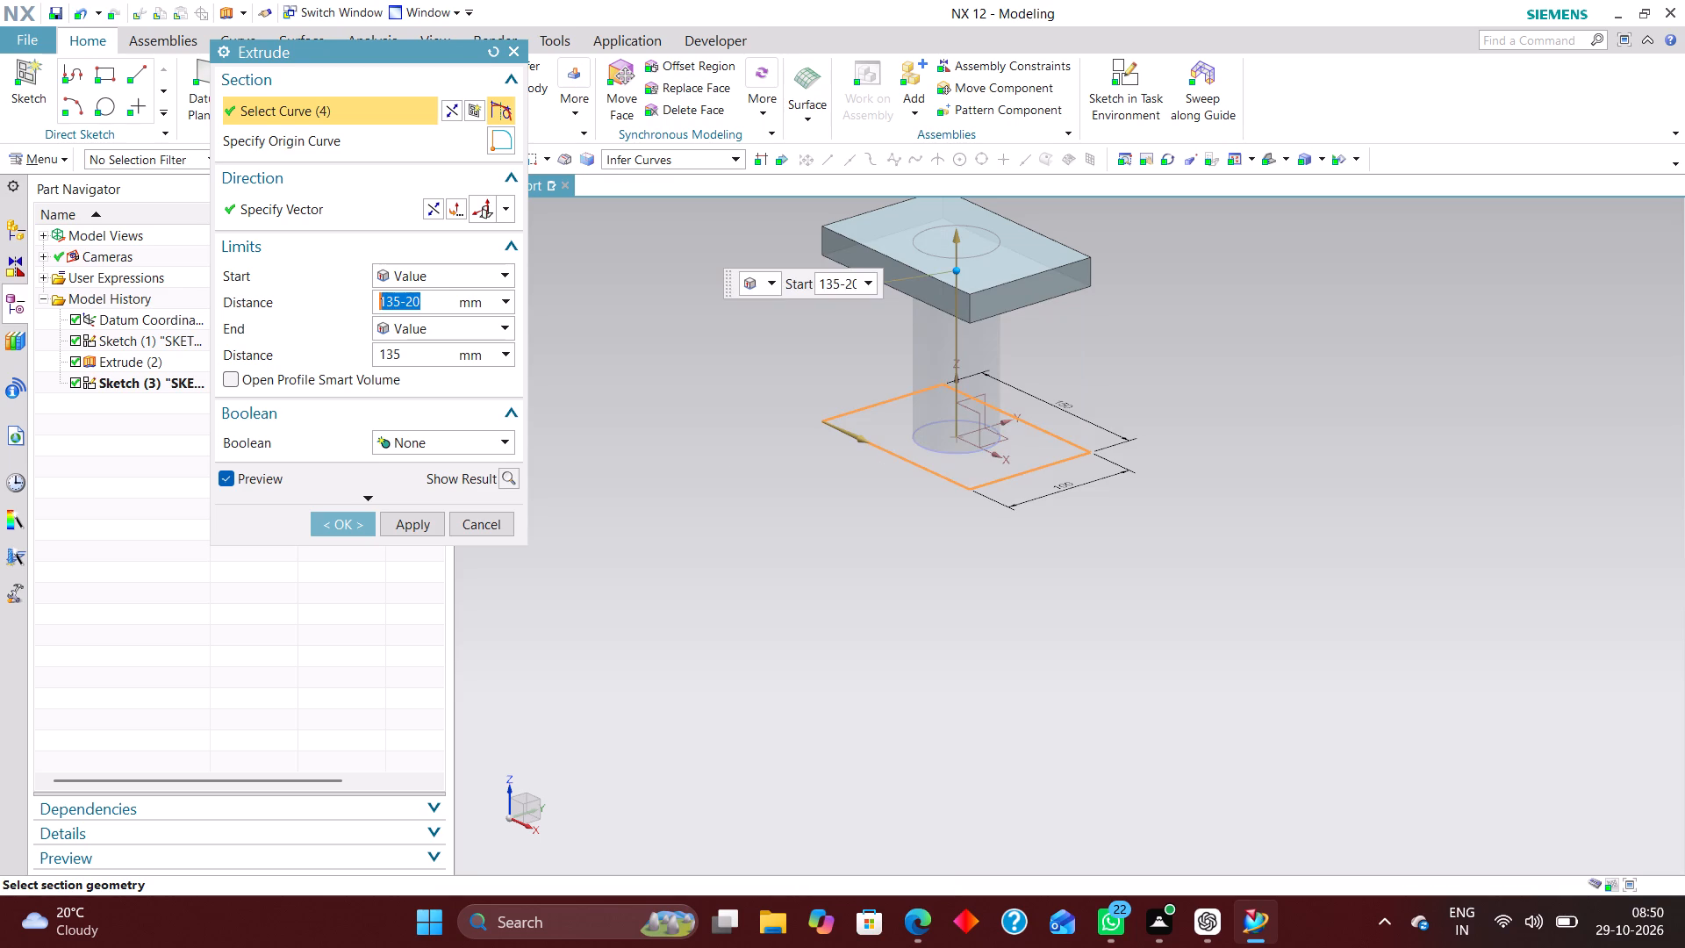
pyautogui.click(355, 527)
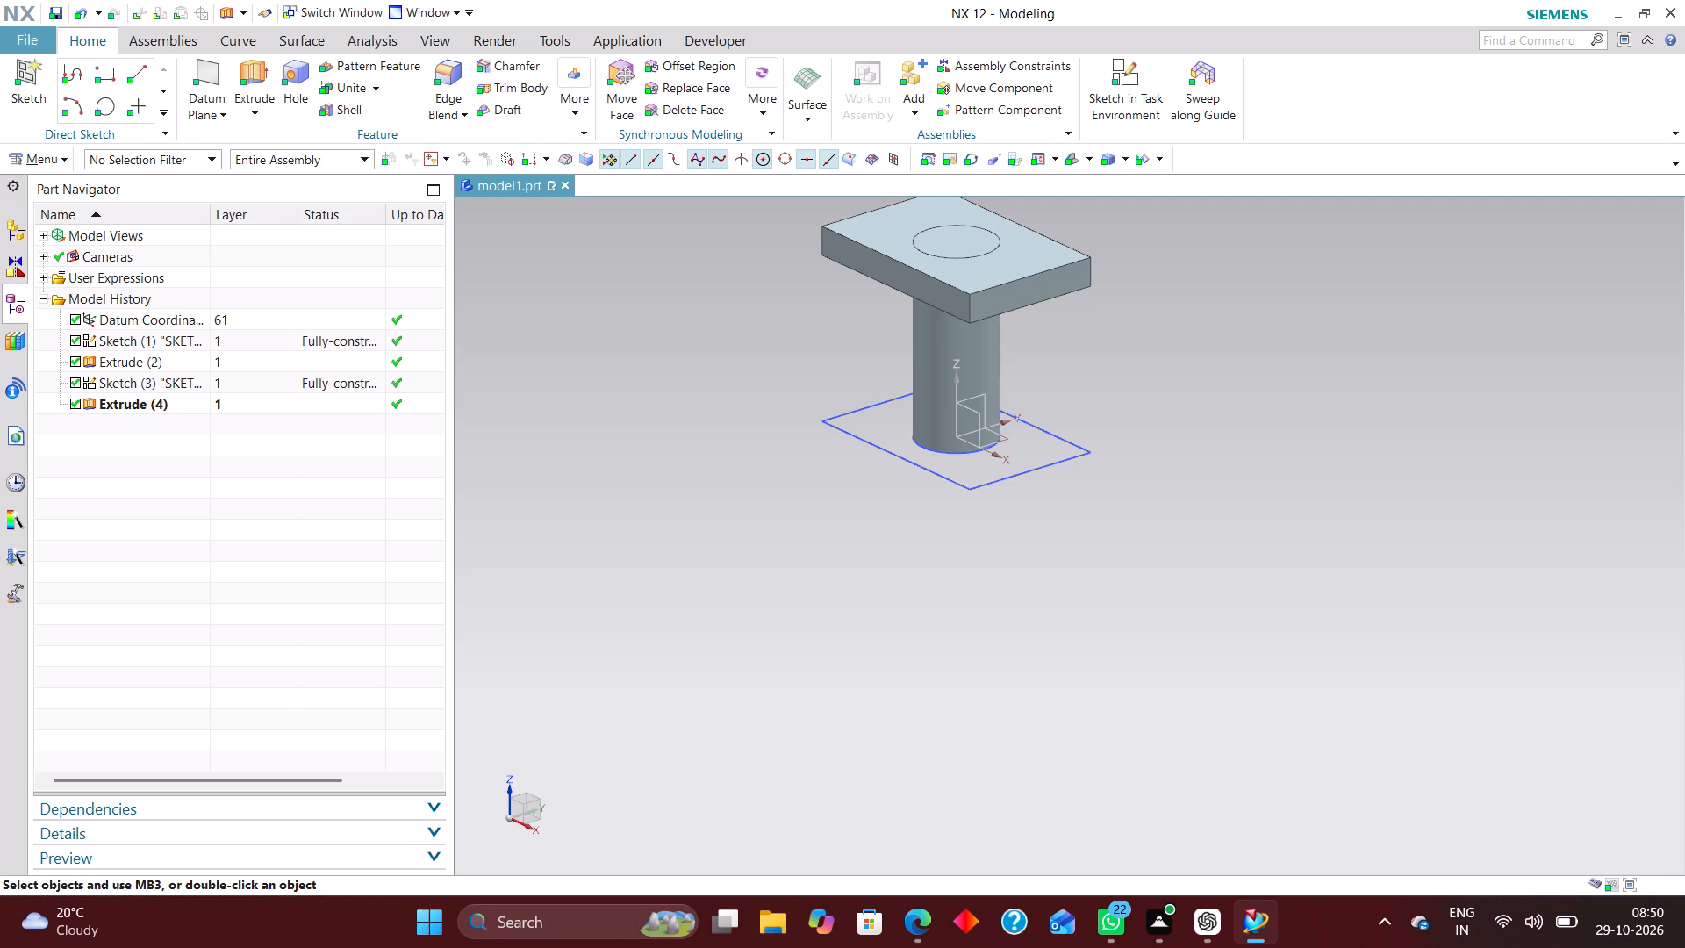
# Hide the rectangular flange sketch at the cylinder's base.
pyautogui.moveTo(870, 434); pyautogui.dragTo(868, 491, button='right')
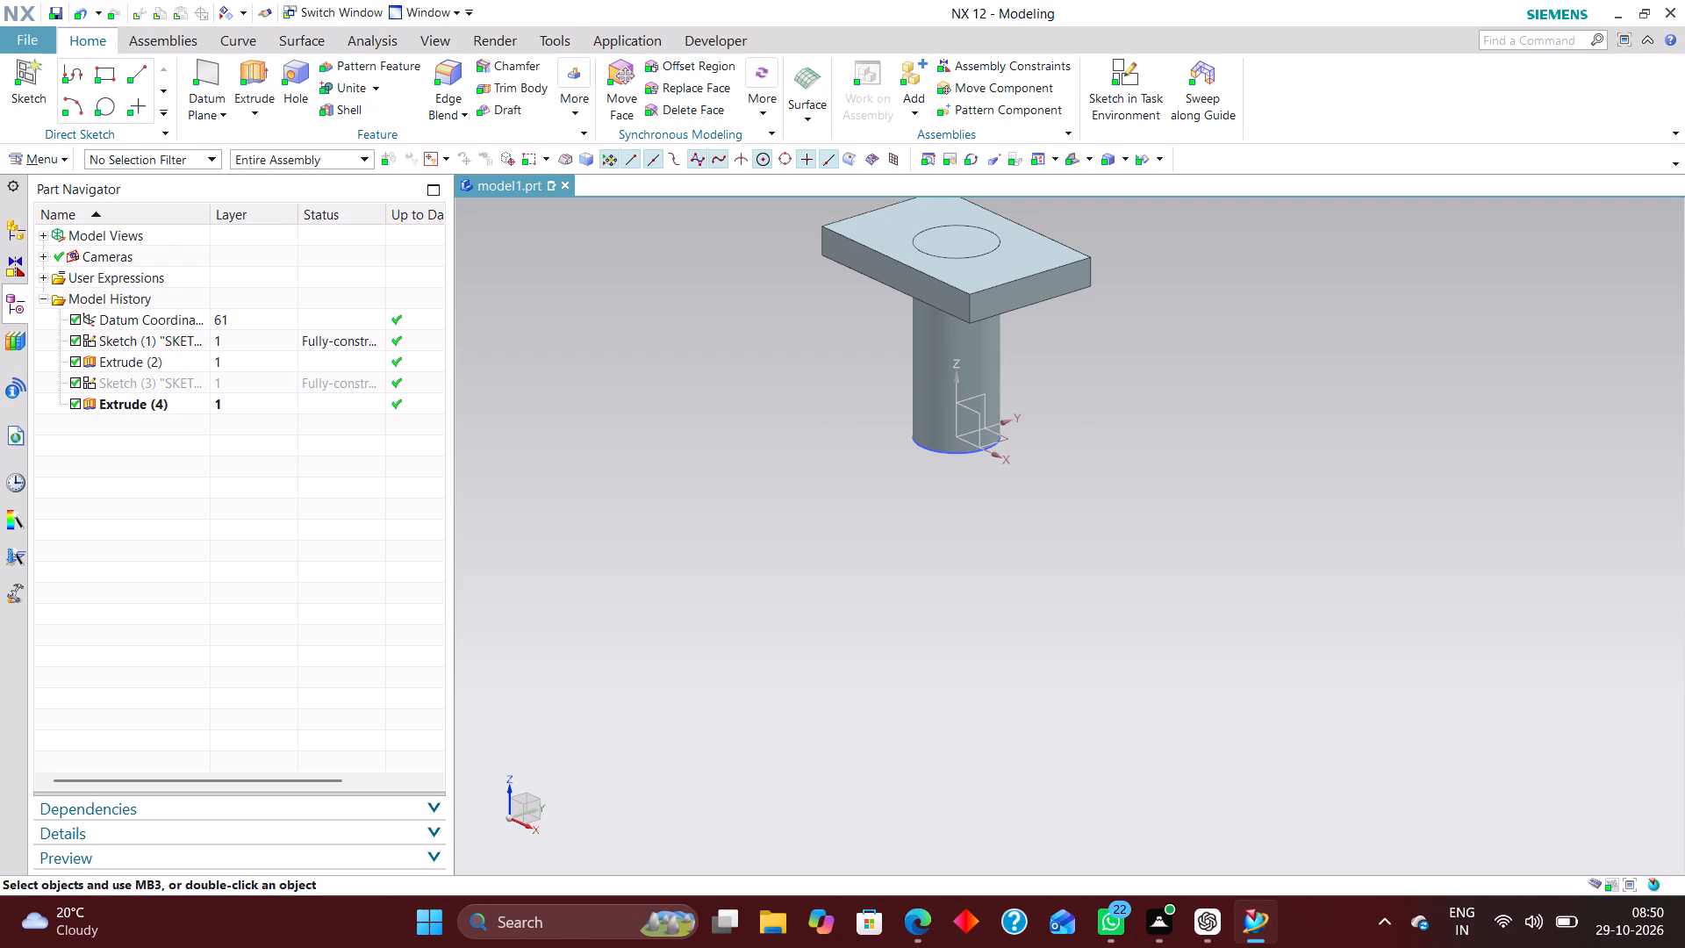
# Unite the two solids, with the rectangular flange as target and the cylinder as tool body.
pyautogui.scroll(3, 889, 219)
pyautogui.click(348, 85)
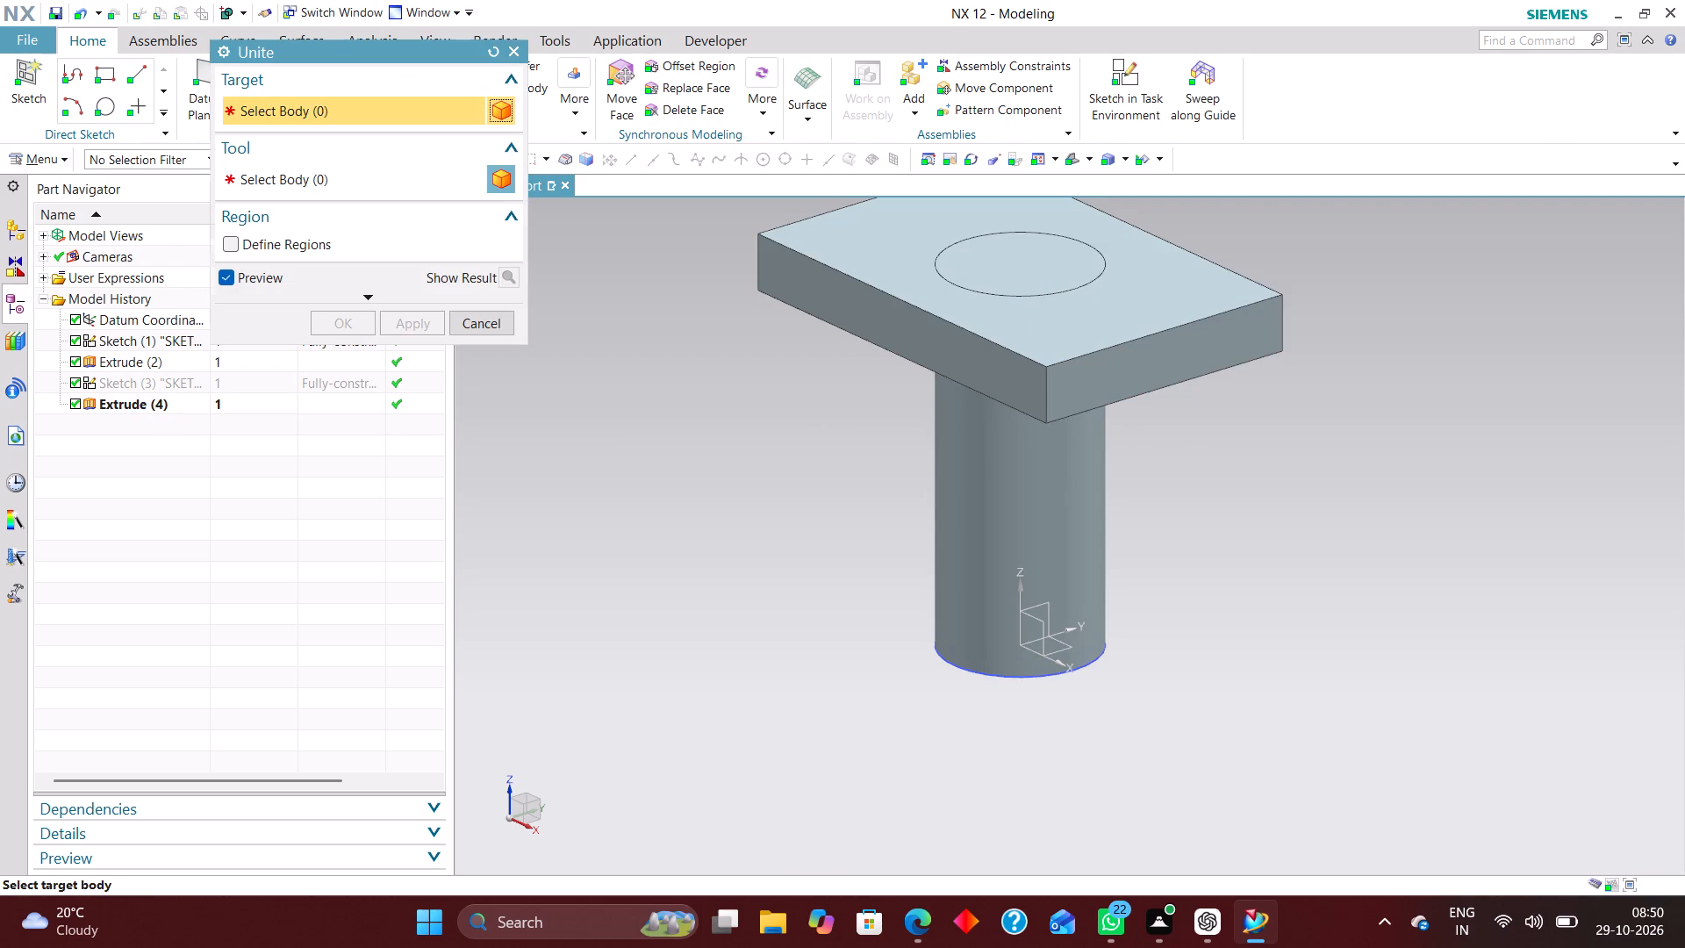
pyautogui.click(1088, 399)
pyautogui.click(1086, 470)
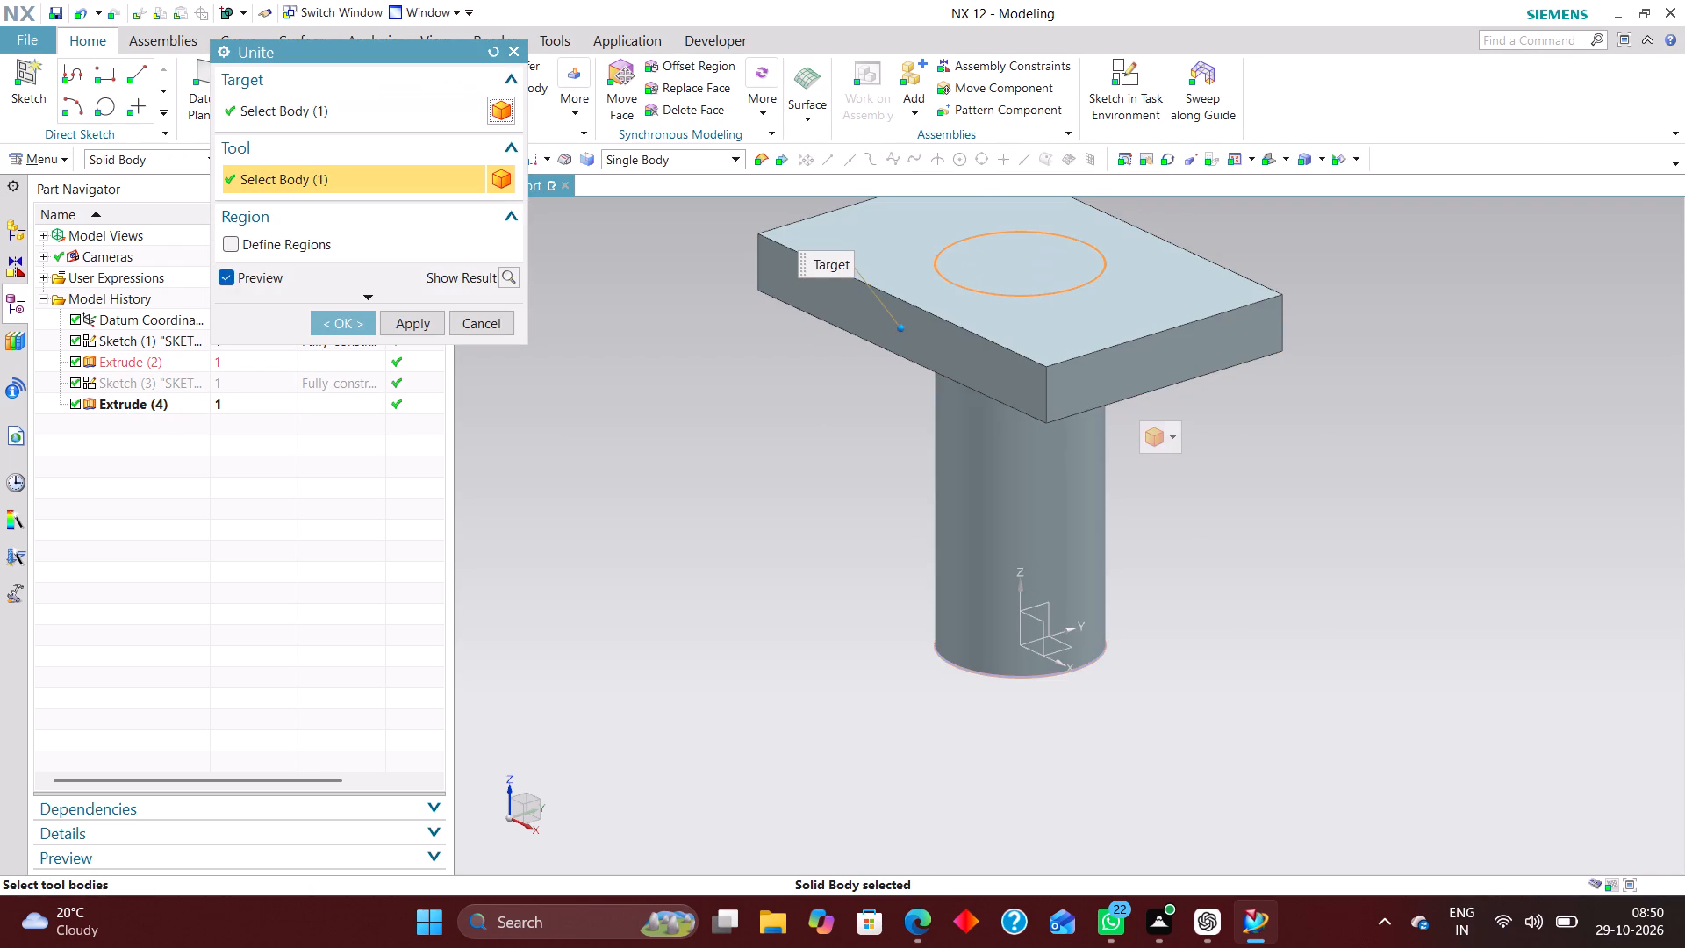
pyautogui.click(343, 335)
pyautogui.click(356, 317)
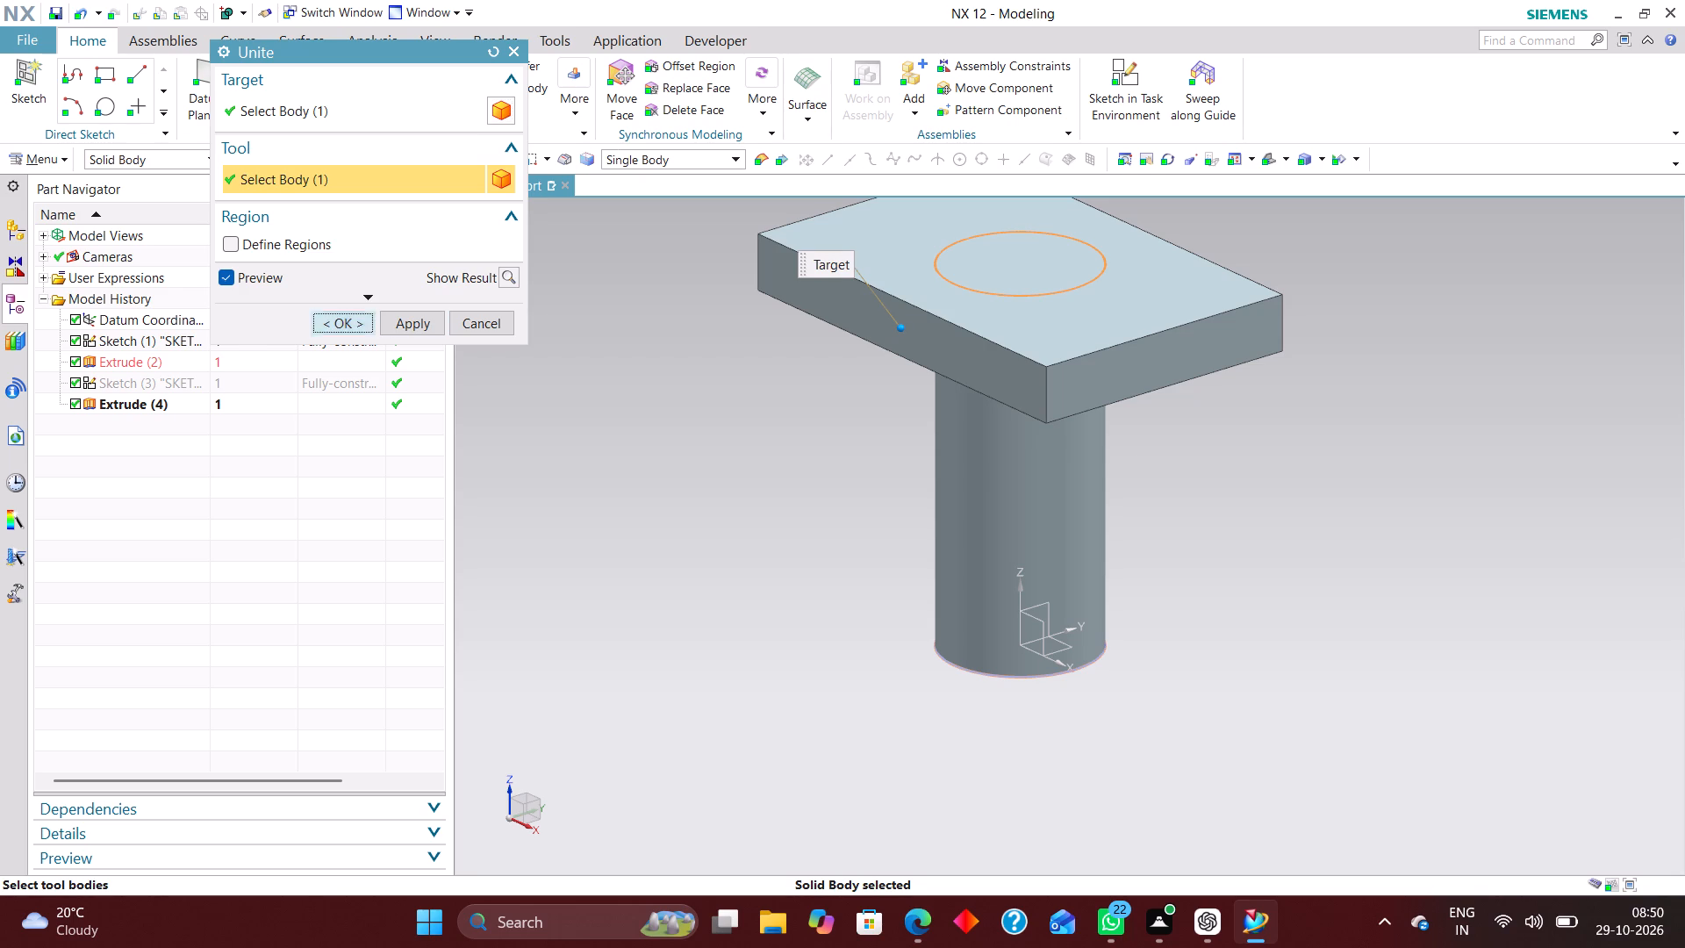
# Round the flange's four vertical corner edges with one circular Edge Blend, enlarging its radius freehand.
pyautogui.scroll(-1, 764, 479)
pyautogui.scroll(1, 768, 457)
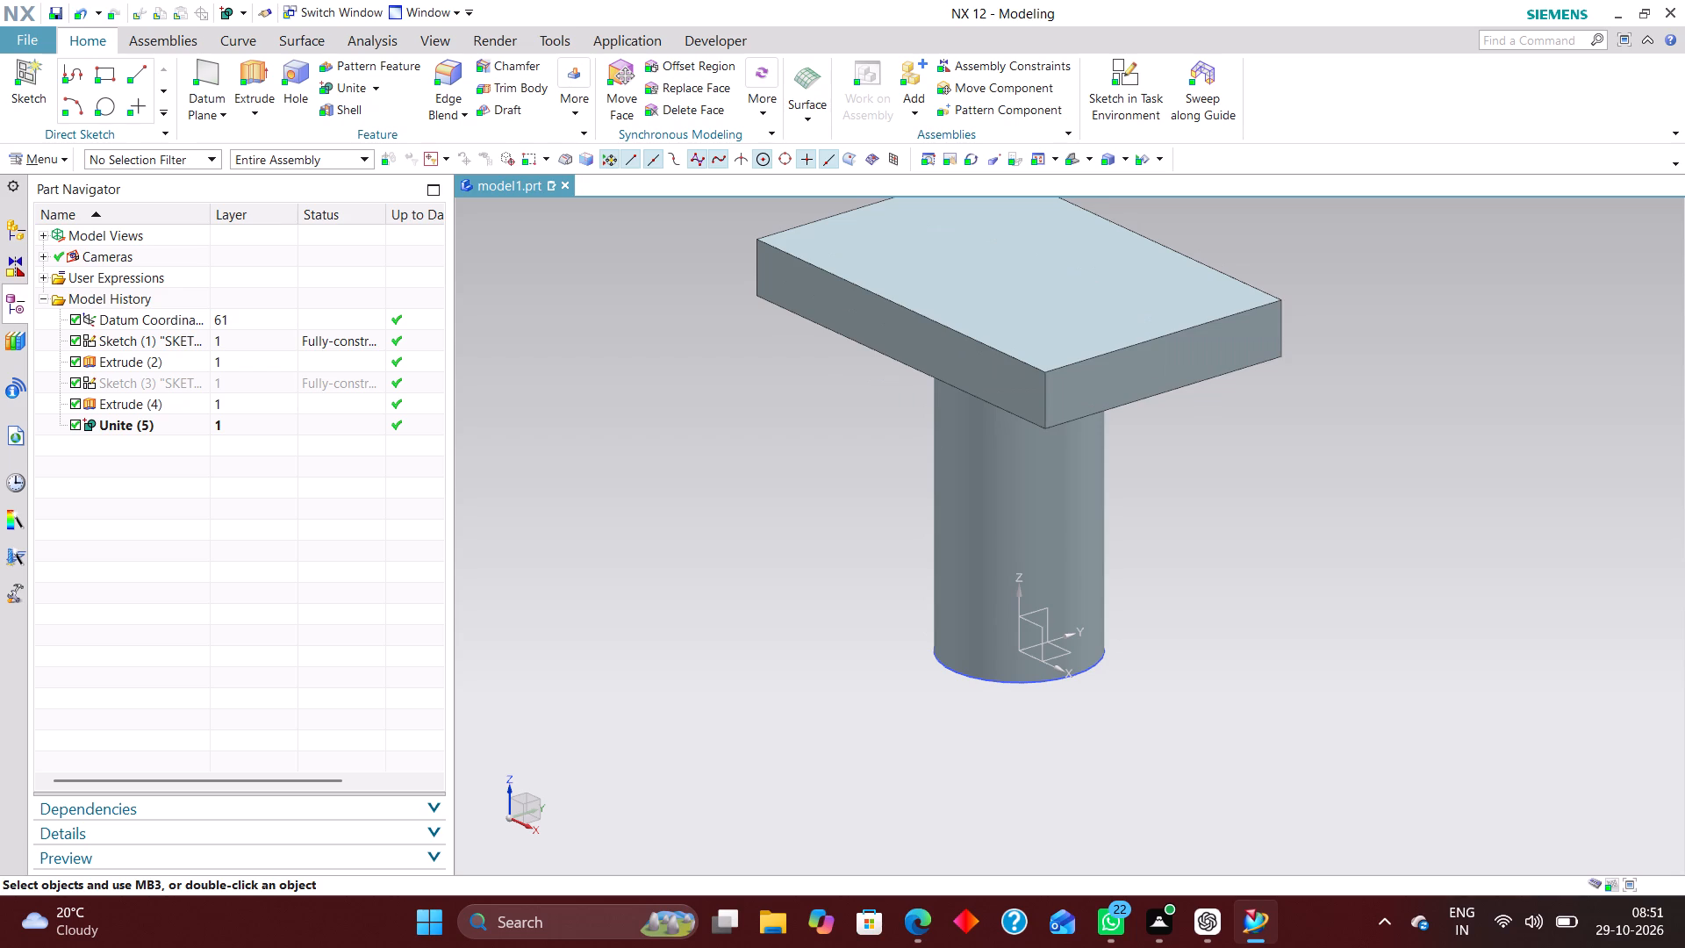
pyautogui.scroll(-2, 1073, 430)
pyautogui.scroll(-3, 954, 434)
pyautogui.scroll(3, 978, 399)
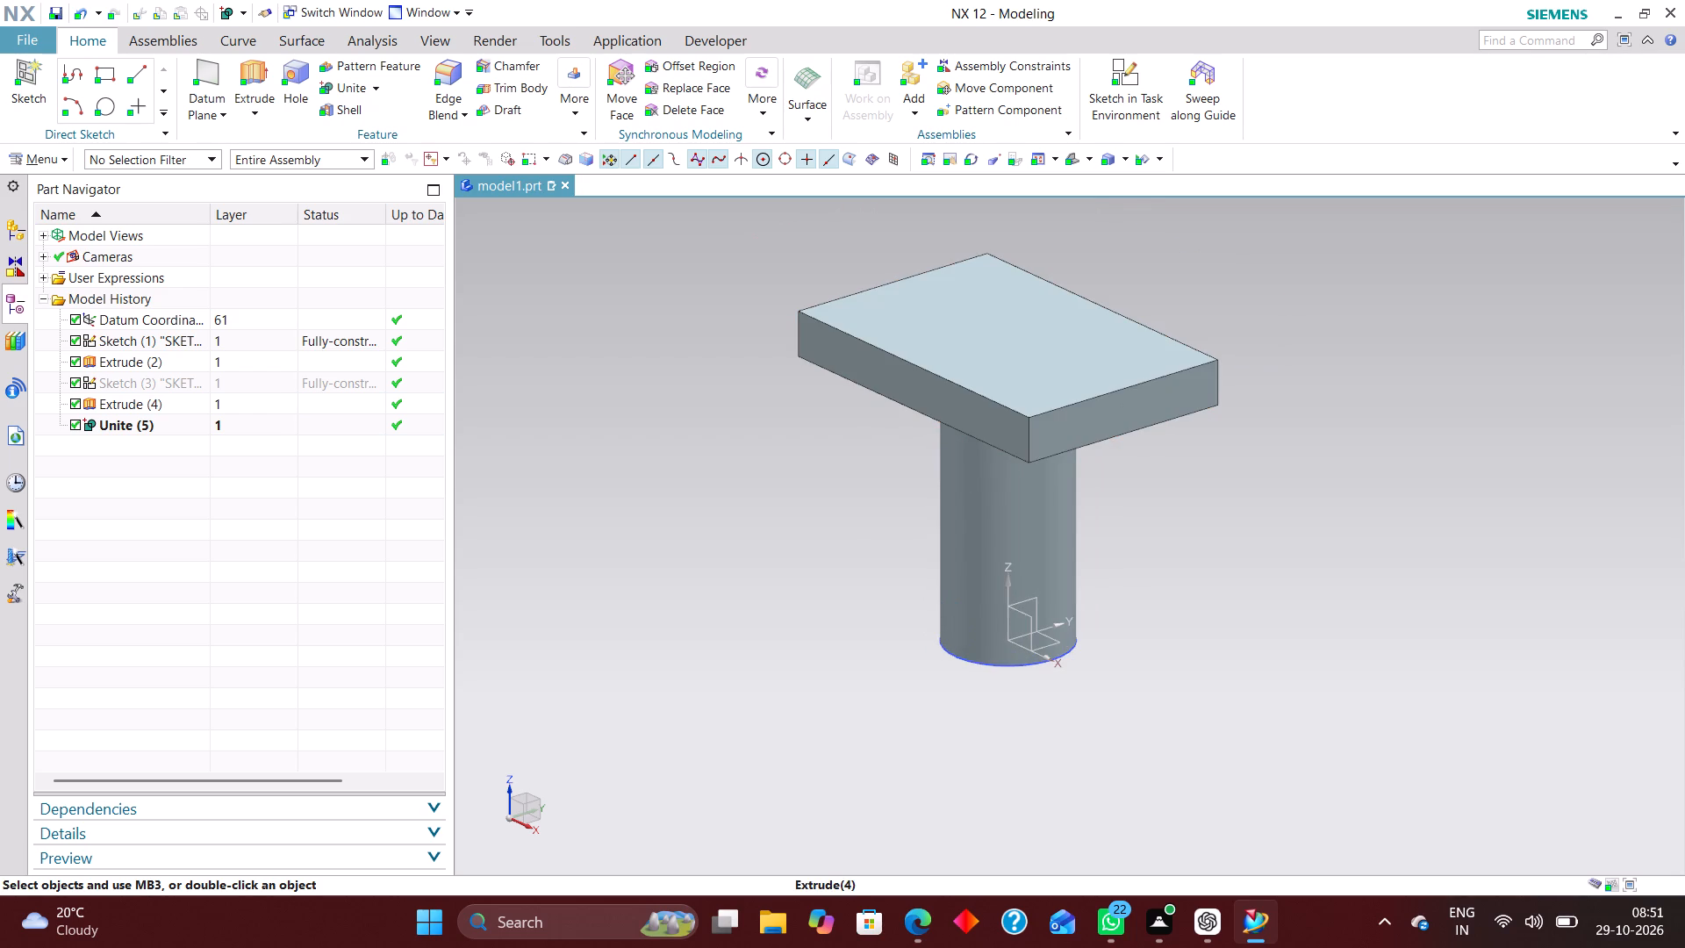
pyautogui.click(437, 79)
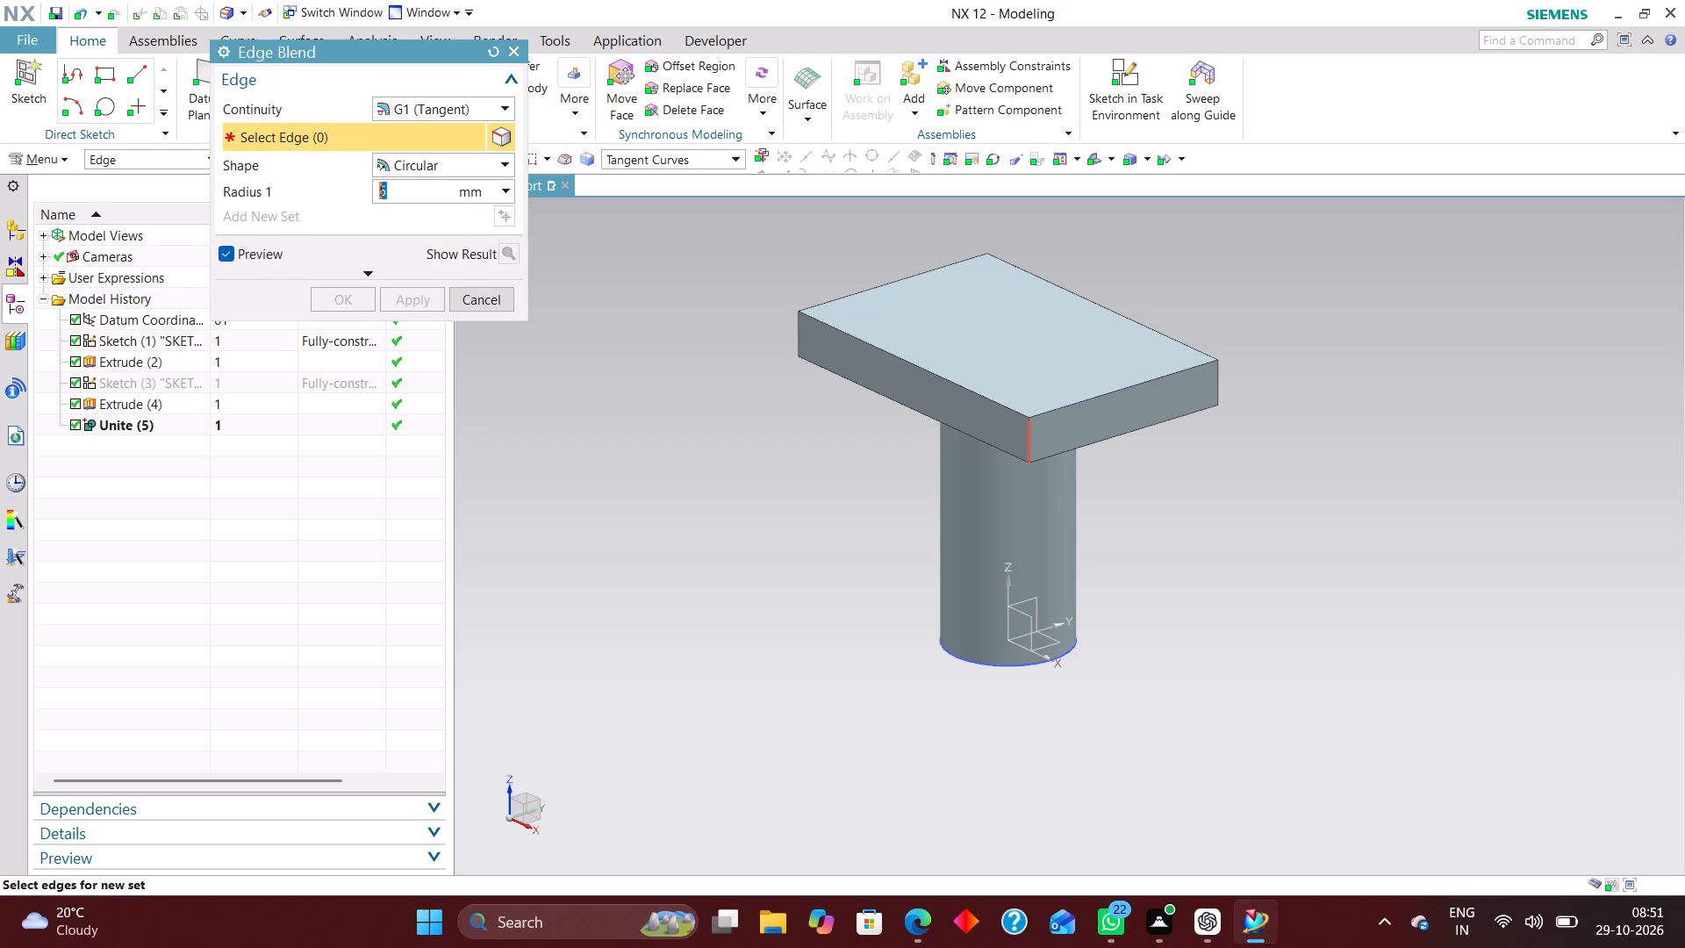
pyautogui.click(1030, 450)
pyautogui.click(1220, 395)
pyautogui.scroll(1, 743, 408)
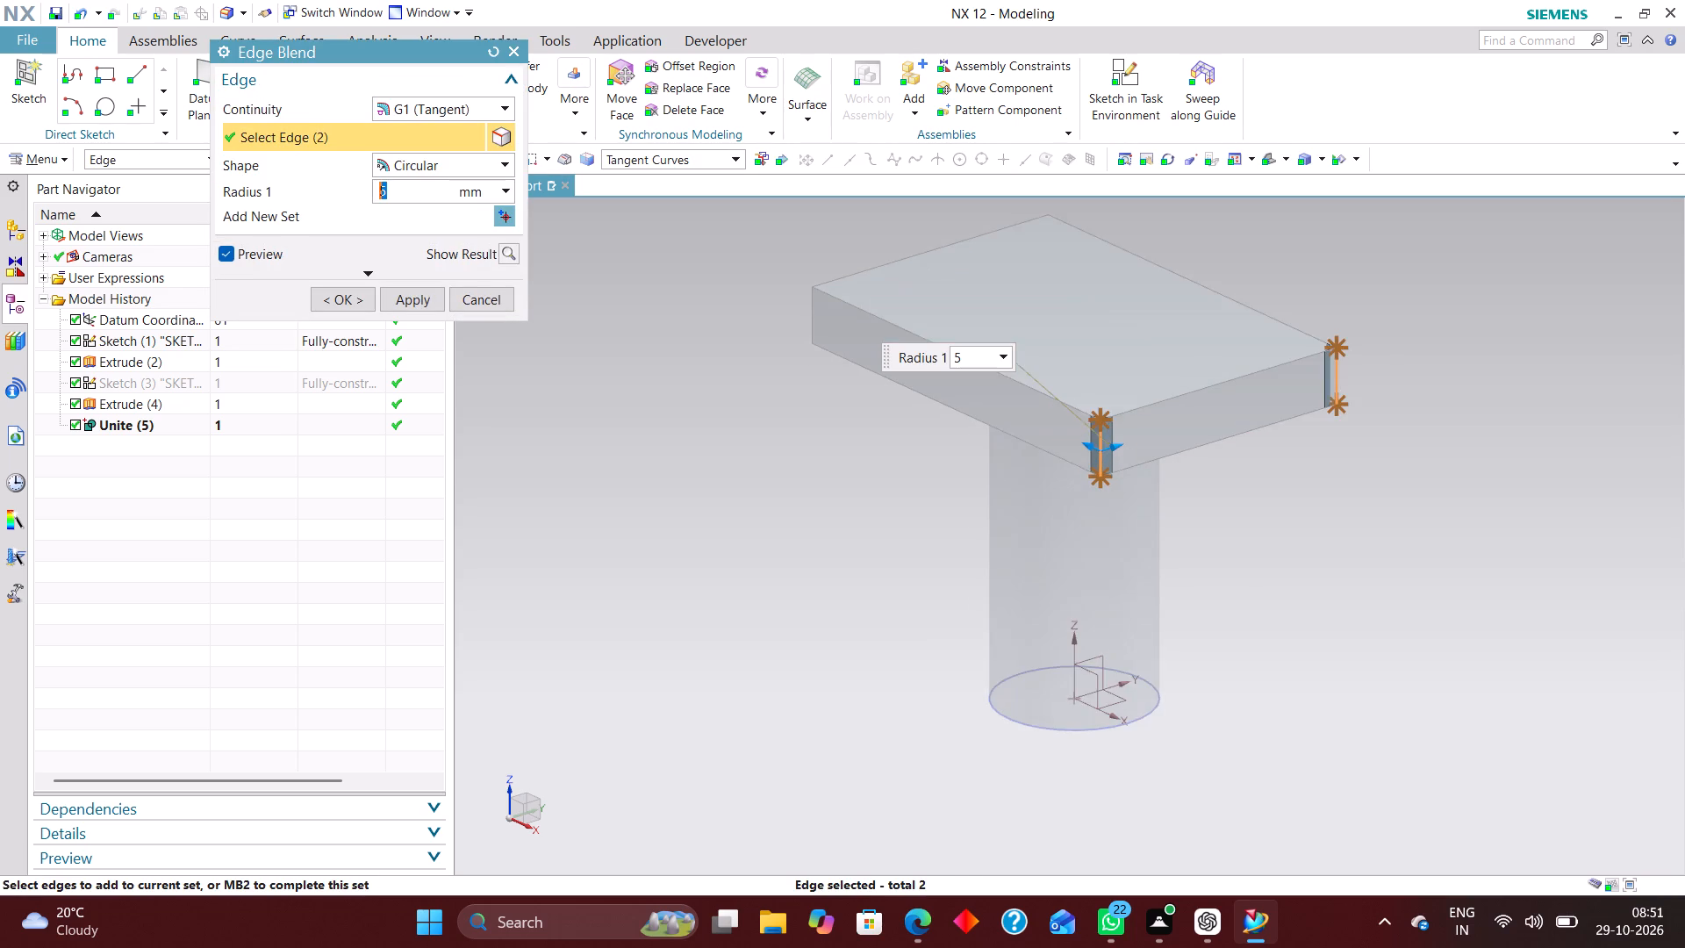
pyautogui.moveTo(760, 414); pyautogui.dragTo(896, 542, button='middle')
pyautogui.scroll(1, 912, 543)
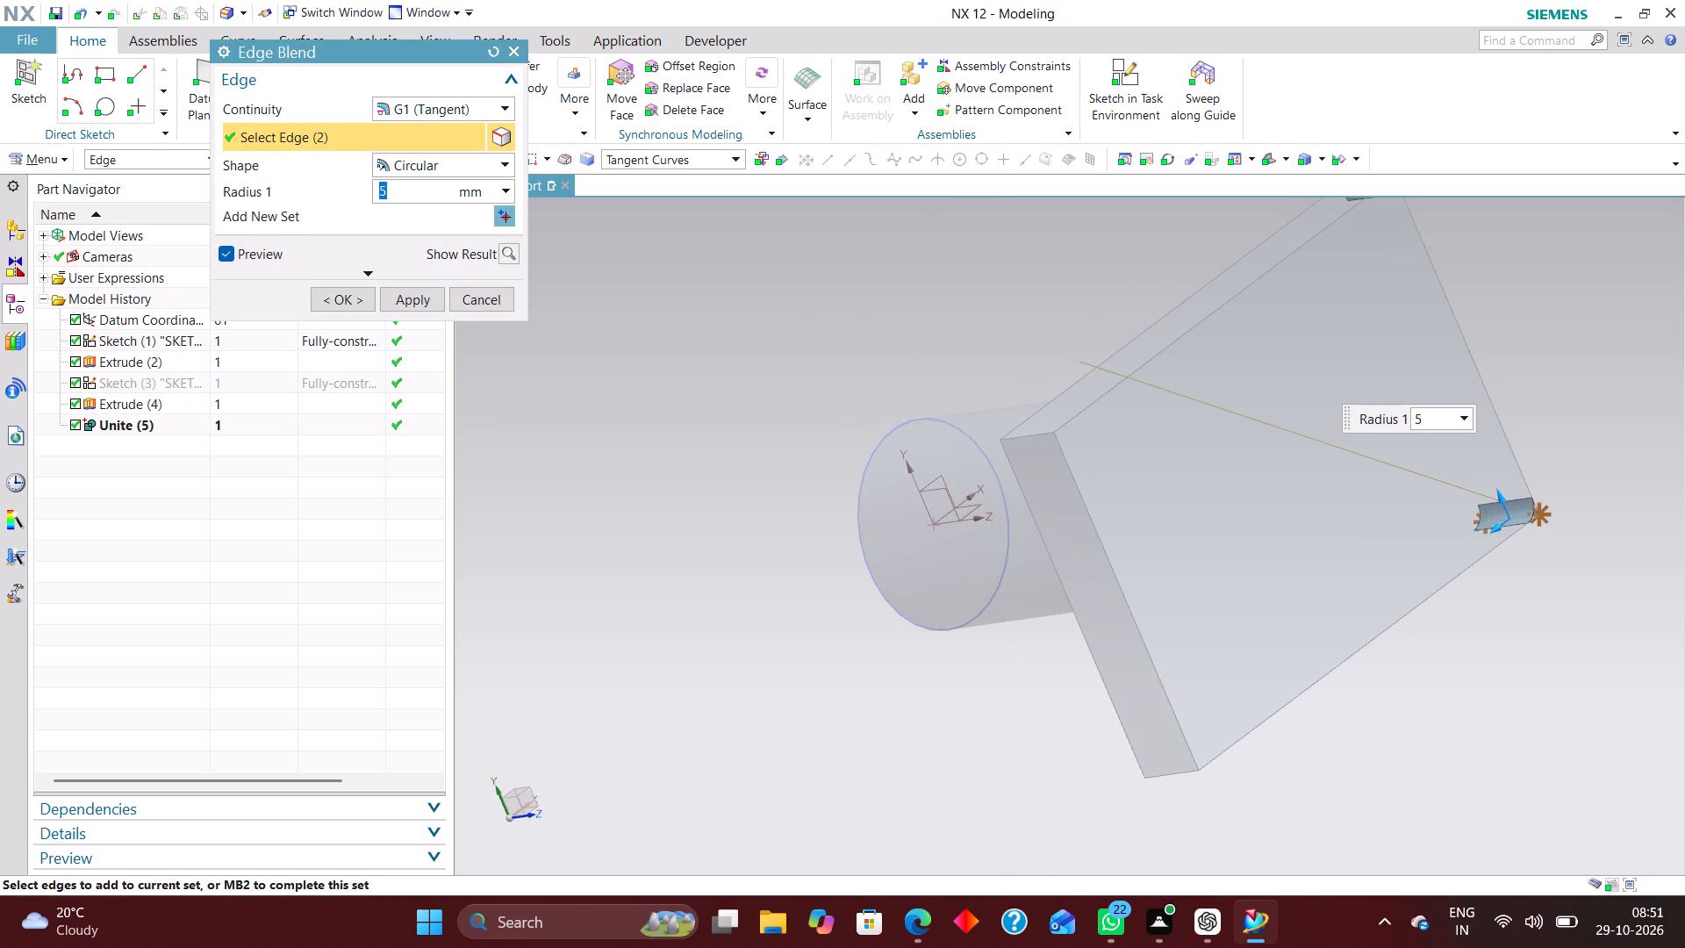
pyautogui.click(1033, 434)
pyautogui.moveTo(920, 423); pyautogui.dragTo(822, 341, button='middle')
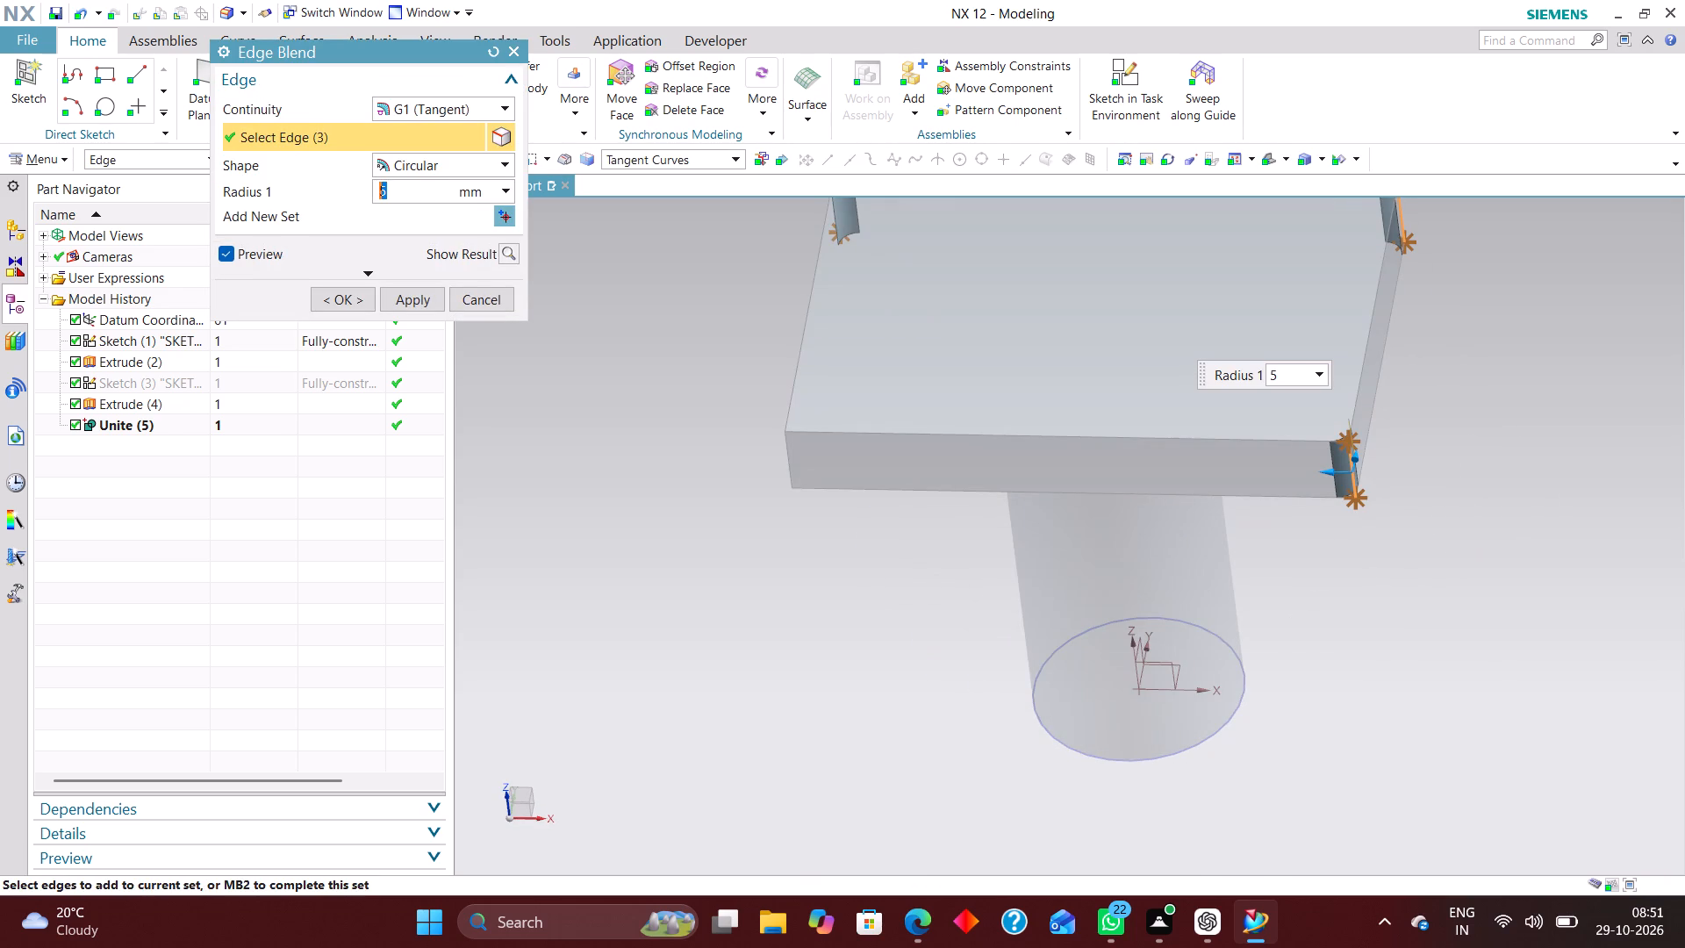
pyautogui.click(787, 455)
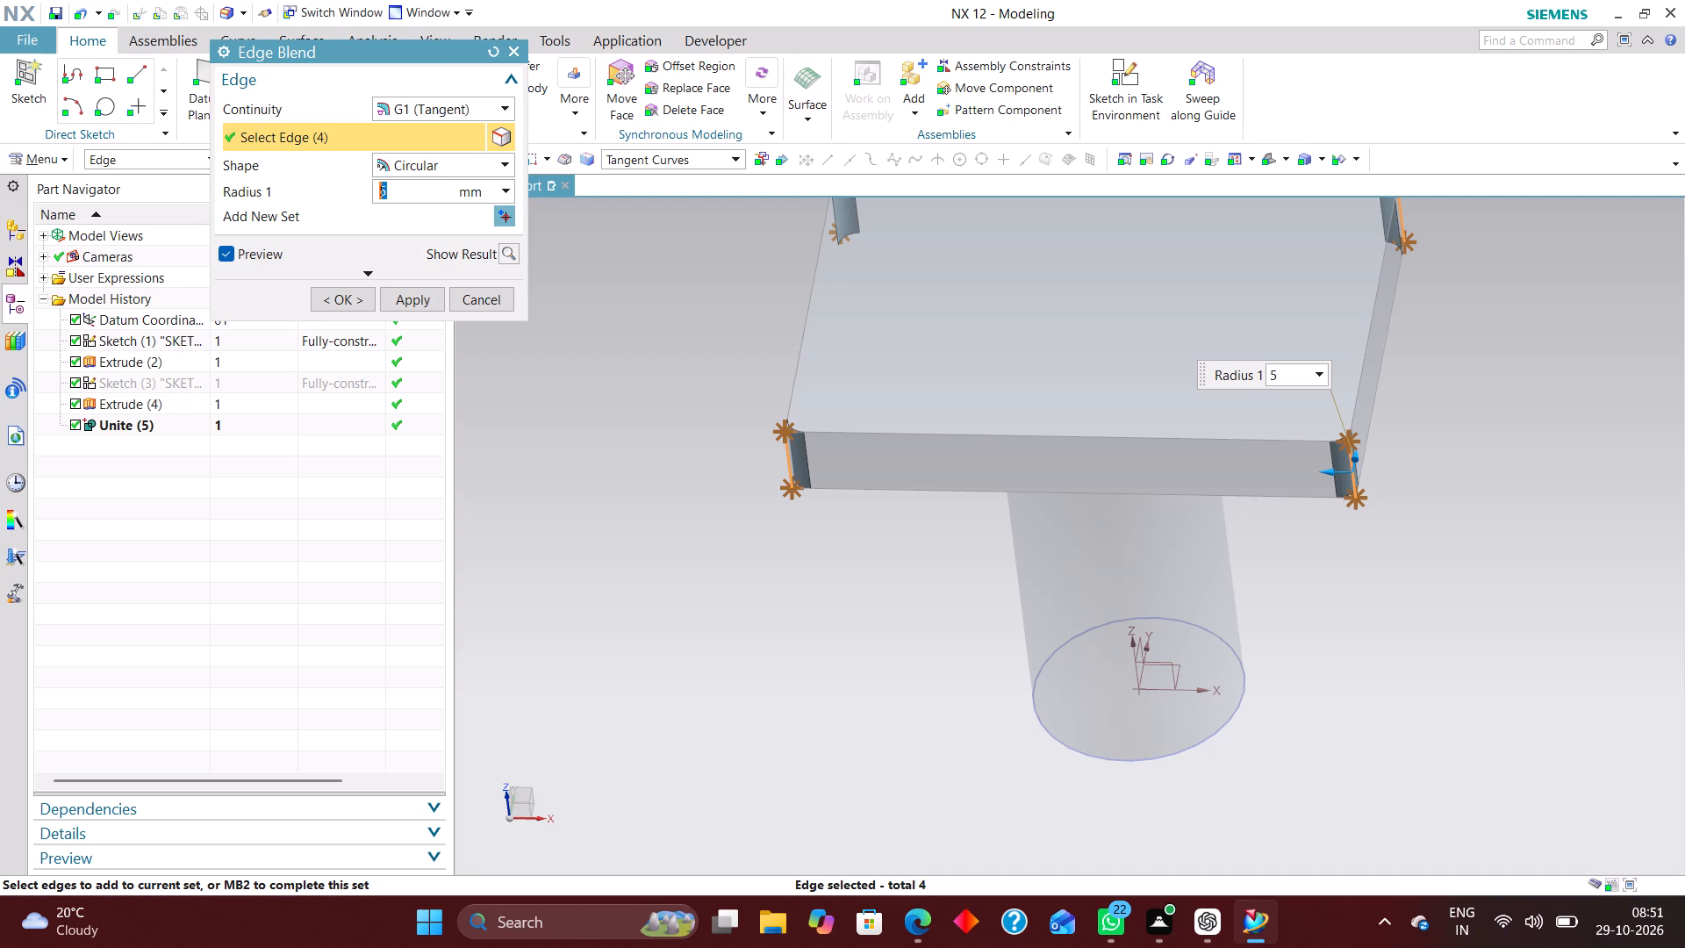
pyautogui.moveTo(1327, 474); pyautogui.dragTo(1306, 470)
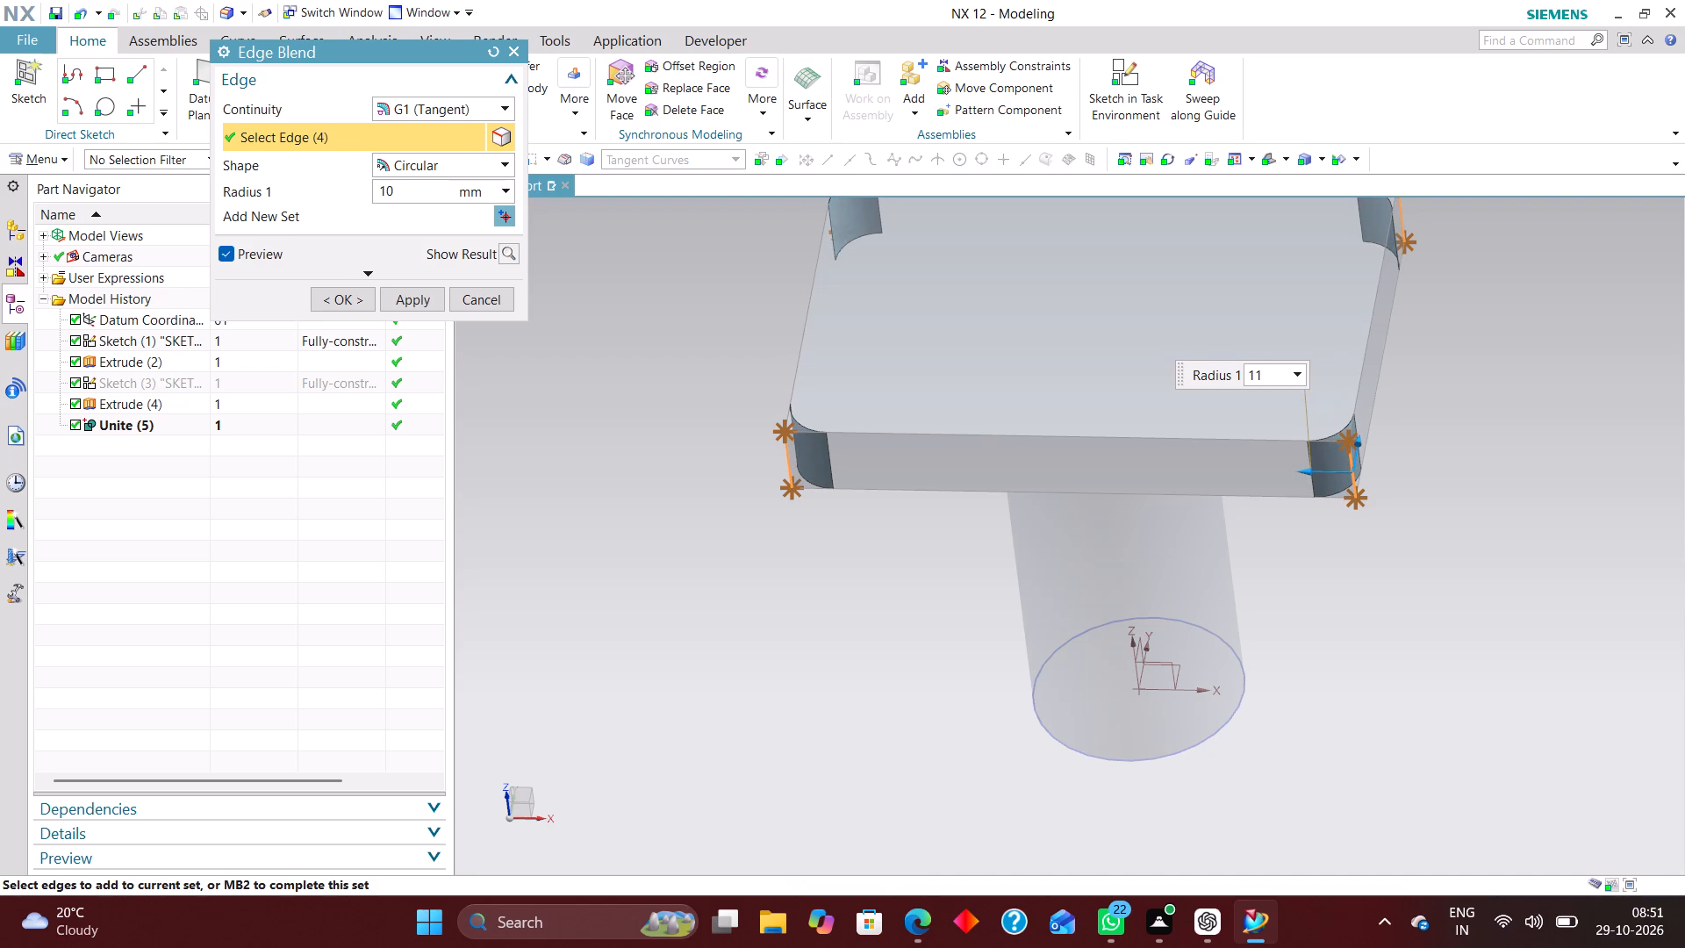
pyautogui.moveTo(1306, 470); pyautogui.dragTo(1288, 466)
pyautogui.click(344, 300)
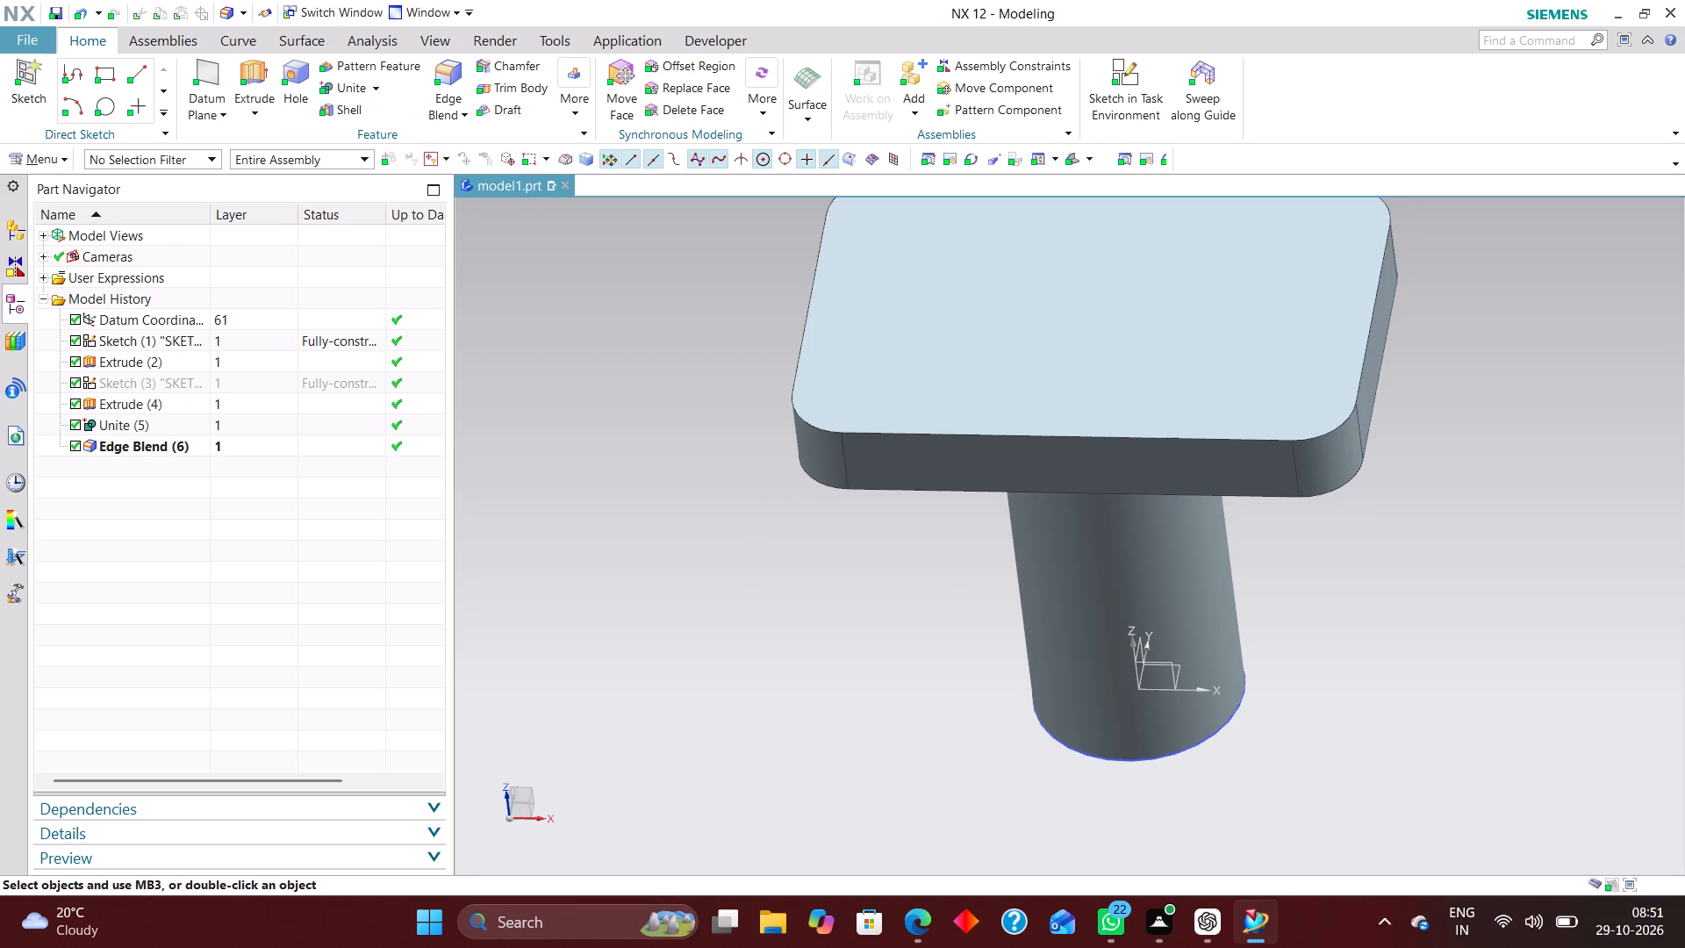
# Open the cylinder's base circle sketch for editing with rollback.
pyautogui.scroll(-3, 697, 388)
pyautogui.moveTo(922, 462); pyautogui.dragTo(863, 416, button='middle')
pyautogui.scroll(1, 920, 460)
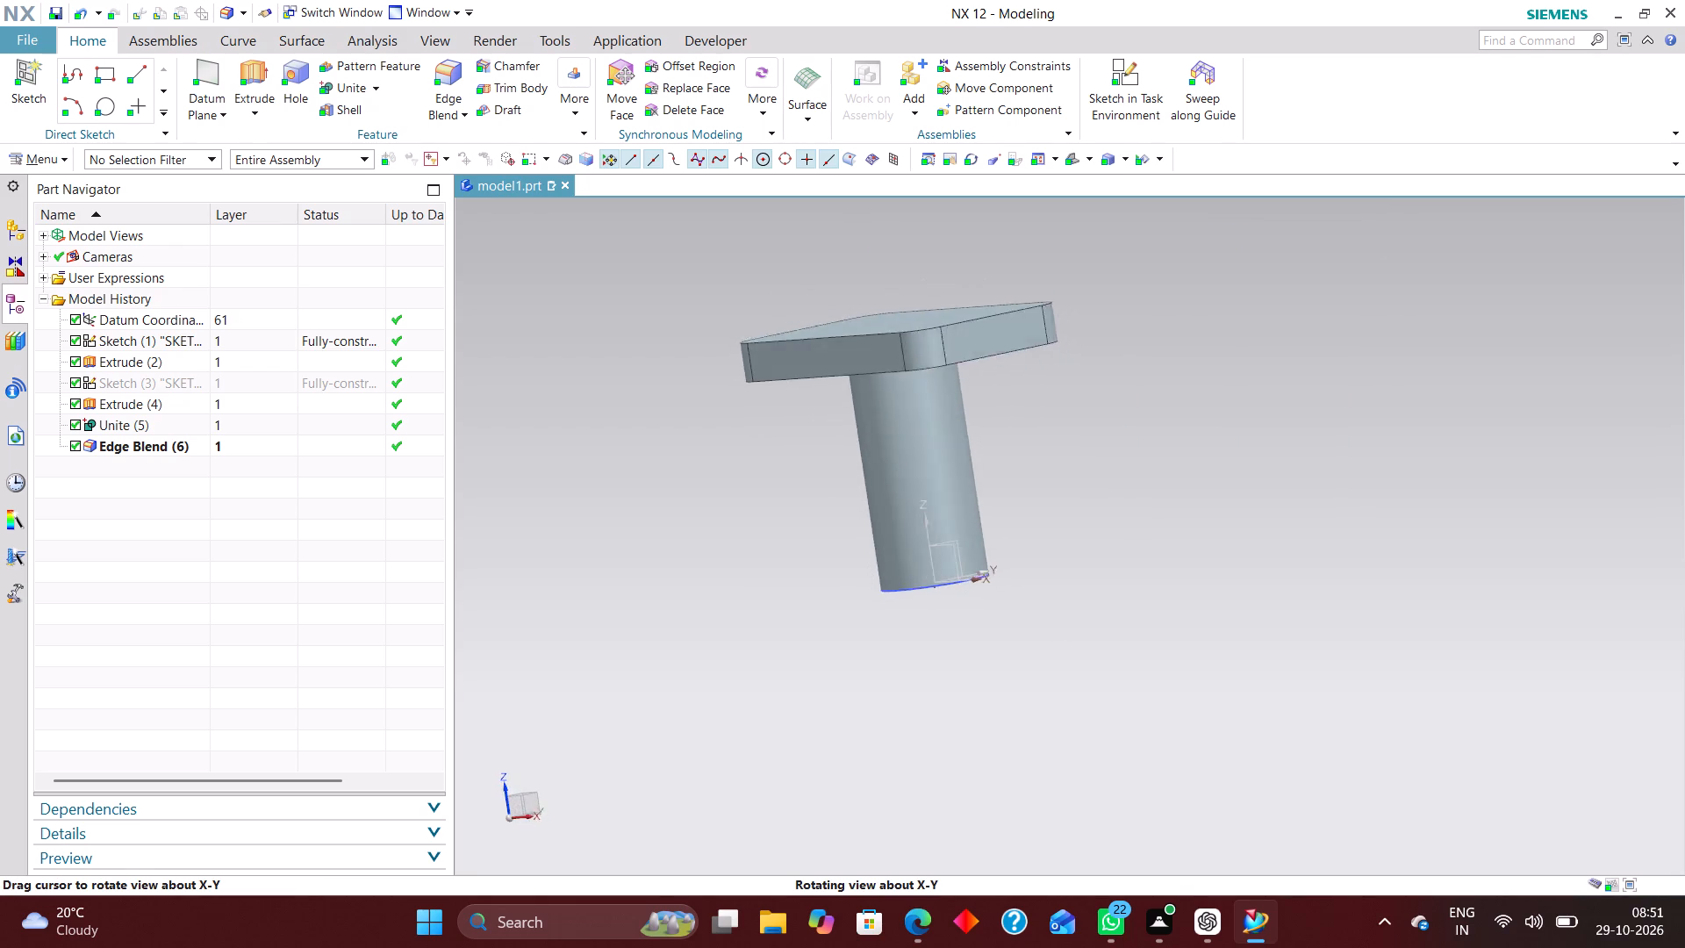
pyautogui.moveTo(863, 416); pyautogui.dragTo(894, 426, button='middle')
pyautogui.click(254, 340)
pyautogui.rightClick(252, 336)
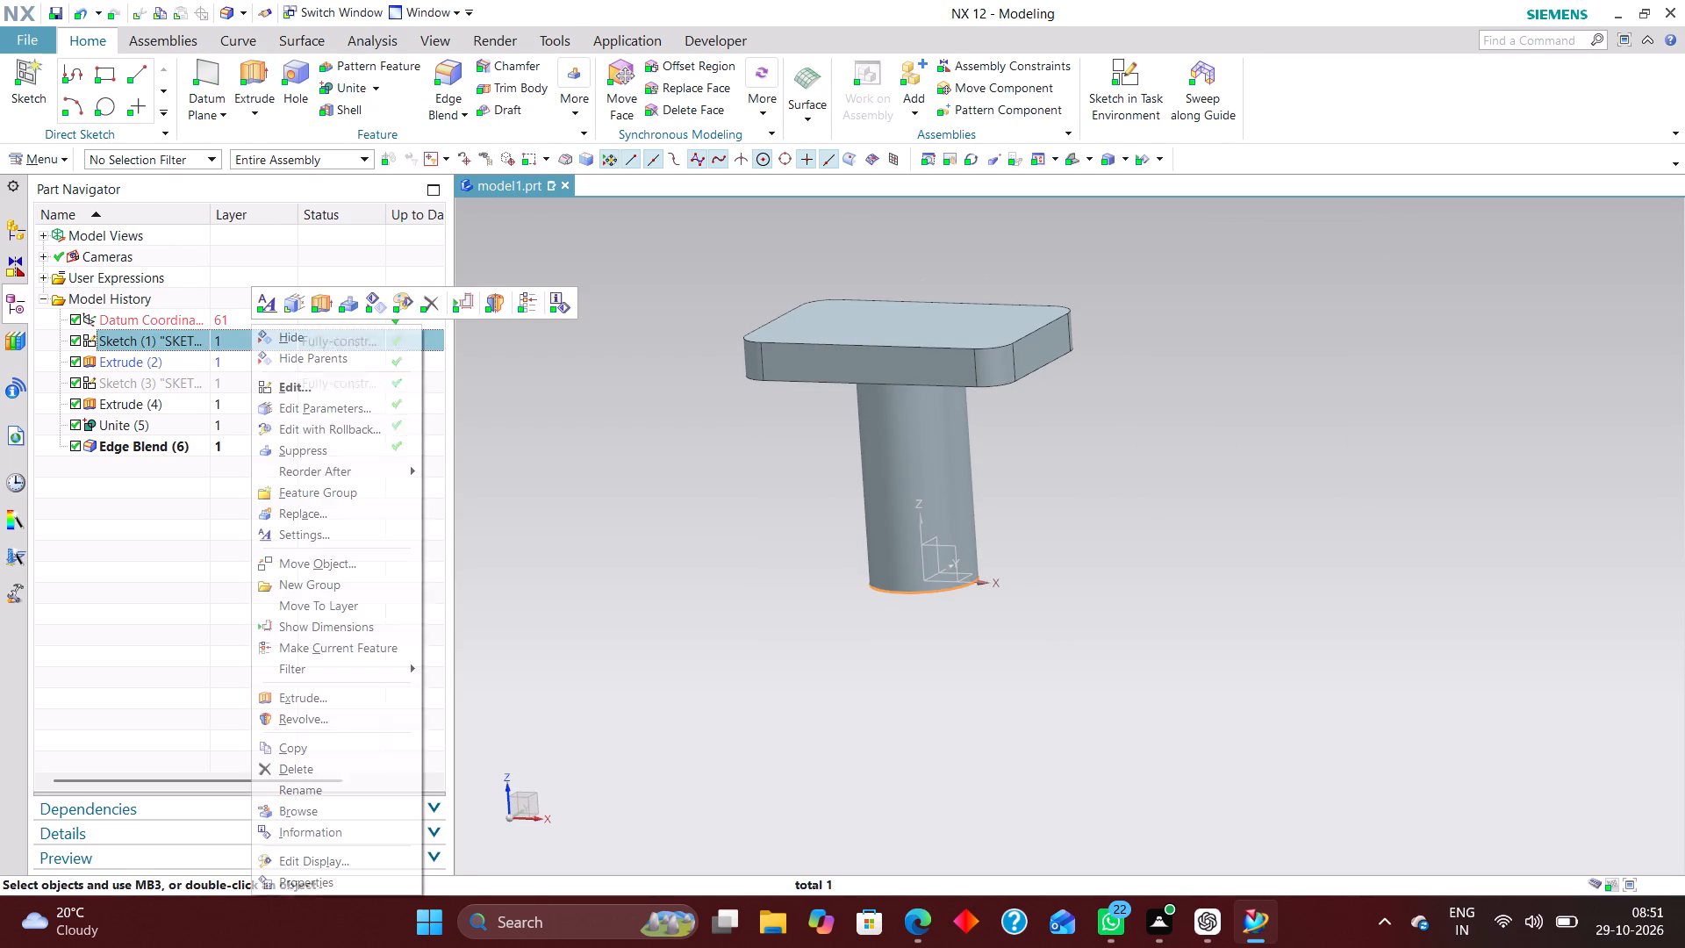
pyautogui.click(347, 426)
# Move the circle's diameter dimension text outside the circle and set the diameter to 100 mm.
pyautogui.scroll(-2, 742, 347)
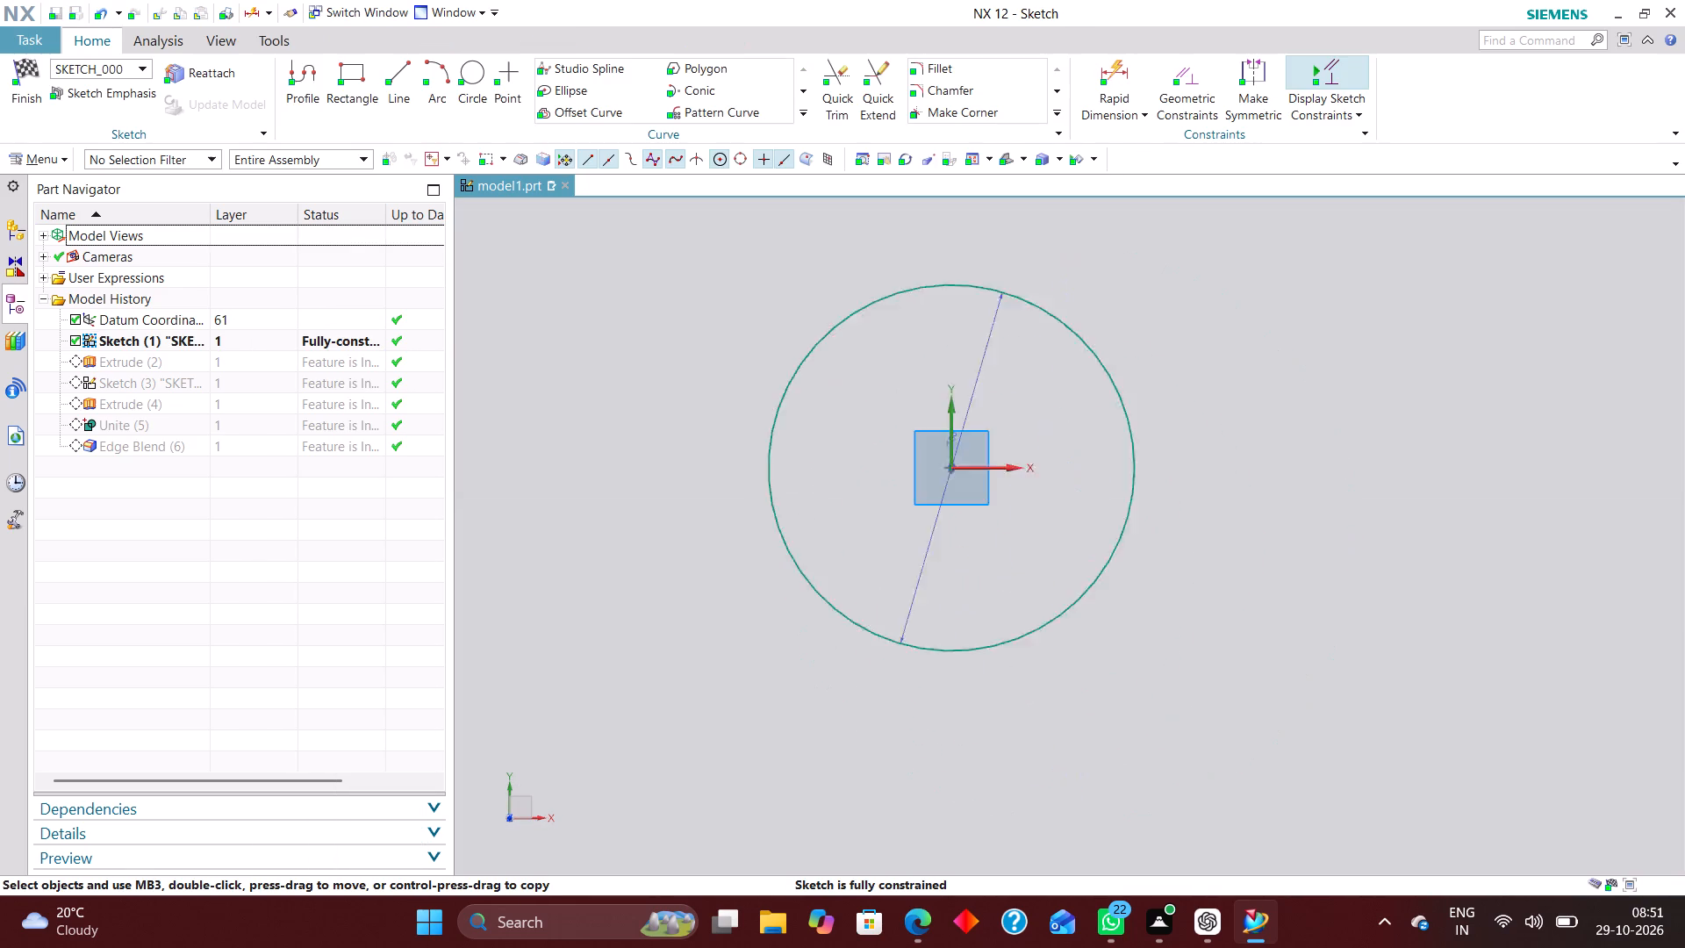
pyautogui.scroll(-2, 740, 349)
pyautogui.moveTo(921, 380); pyautogui.dragTo(1080, 535)
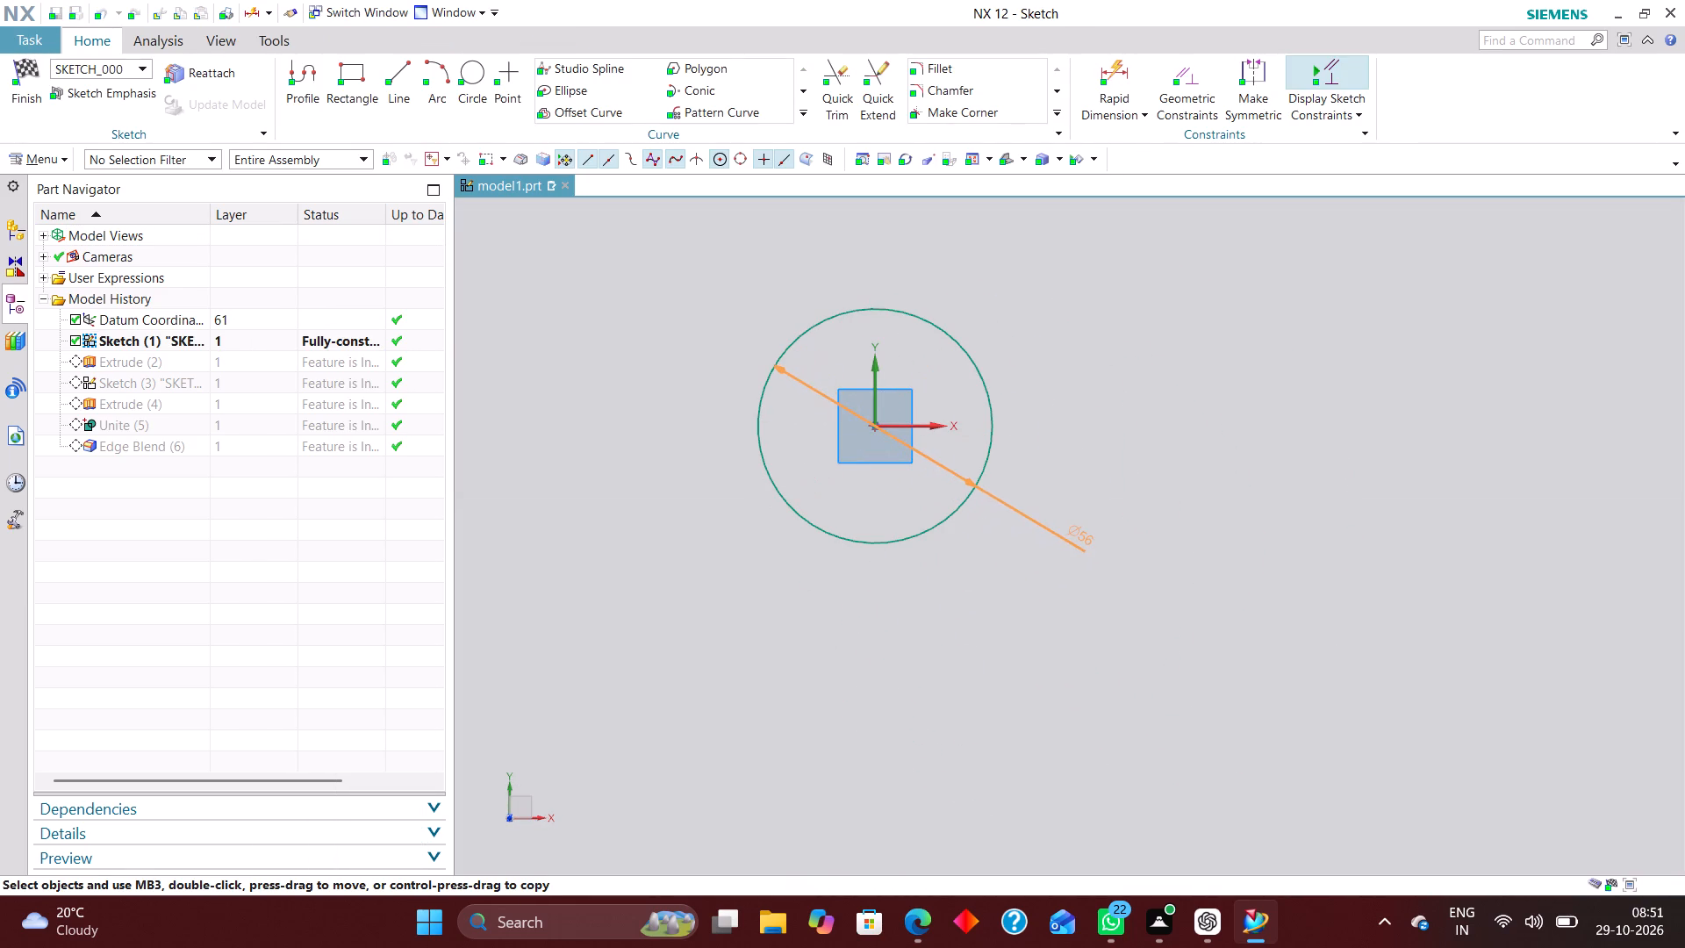
pyautogui.moveTo(1080, 535); pyautogui.dragTo(1102, 537)
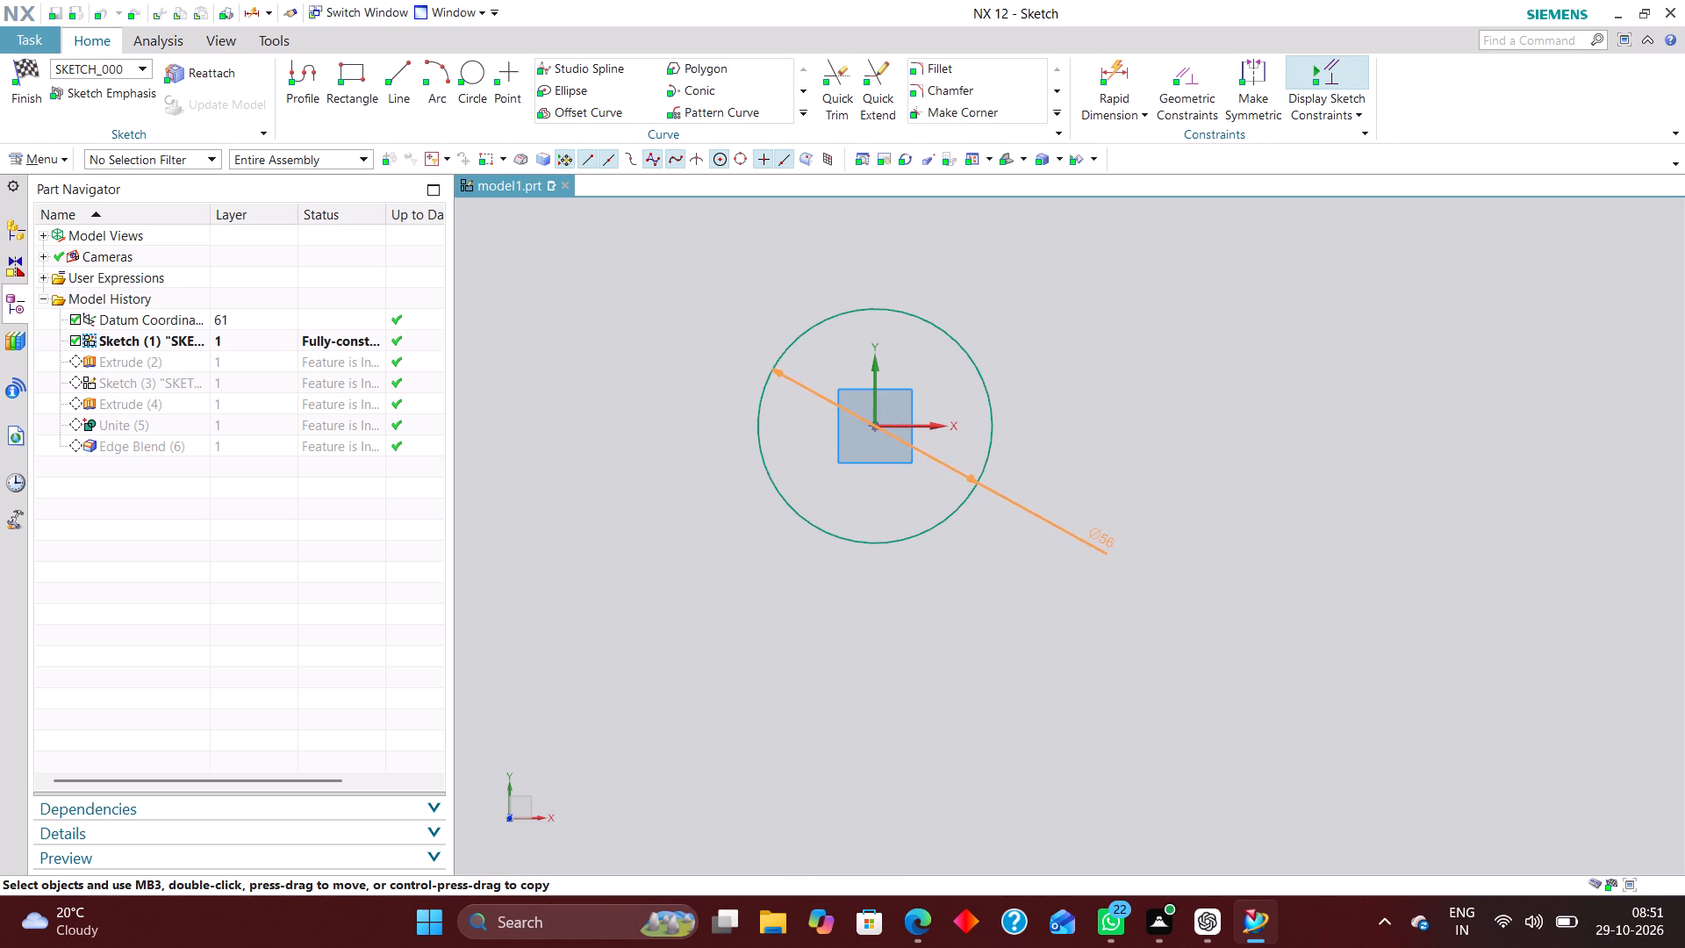
pyautogui.moveTo(1102, 537); pyautogui.dragTo(1106, 535)
pyautogui.doubleClick(1100, 535)
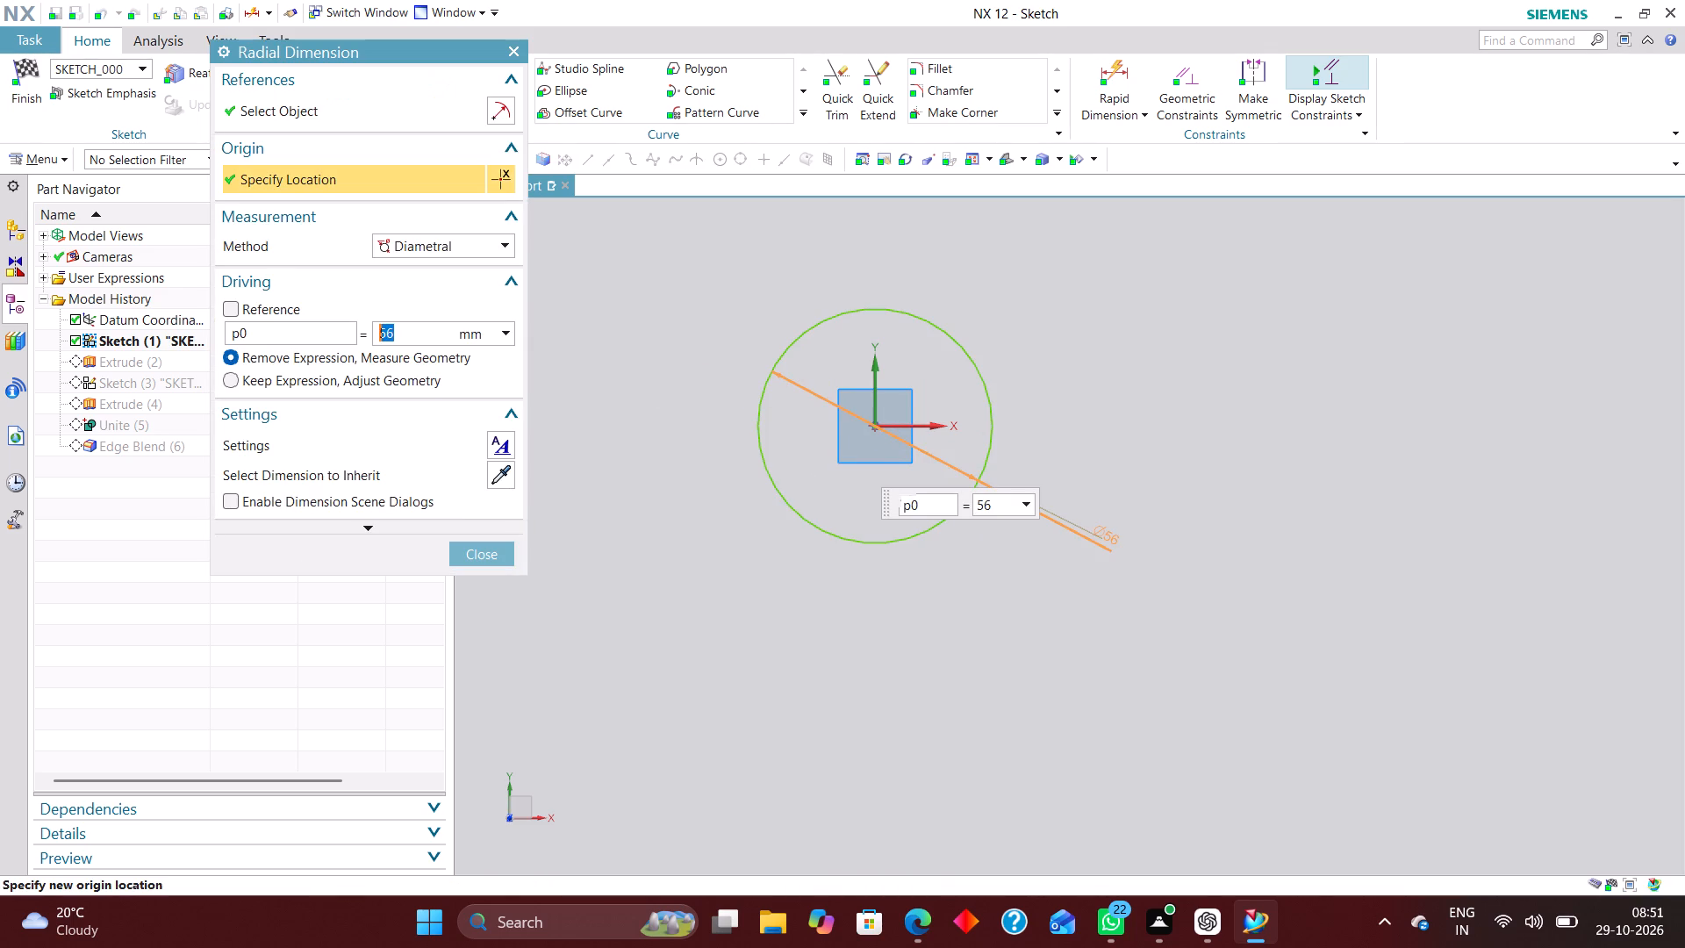
pyautogui.write('1000')
pyautogui.press('BackSpace')
pyautogui.press('Return')
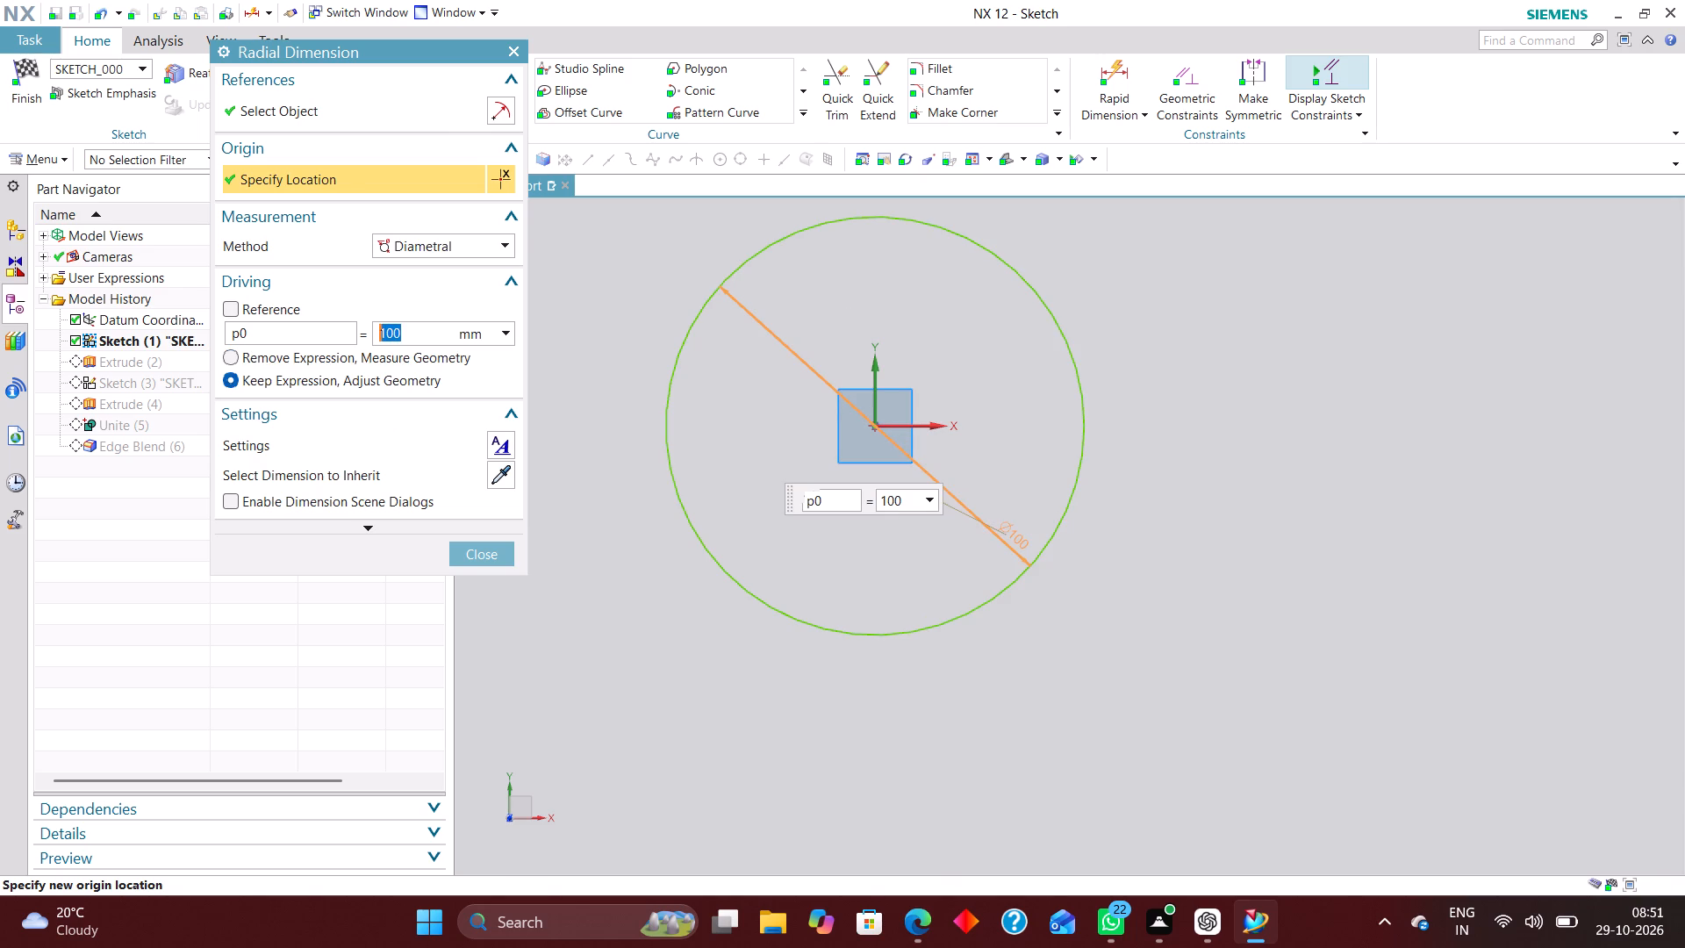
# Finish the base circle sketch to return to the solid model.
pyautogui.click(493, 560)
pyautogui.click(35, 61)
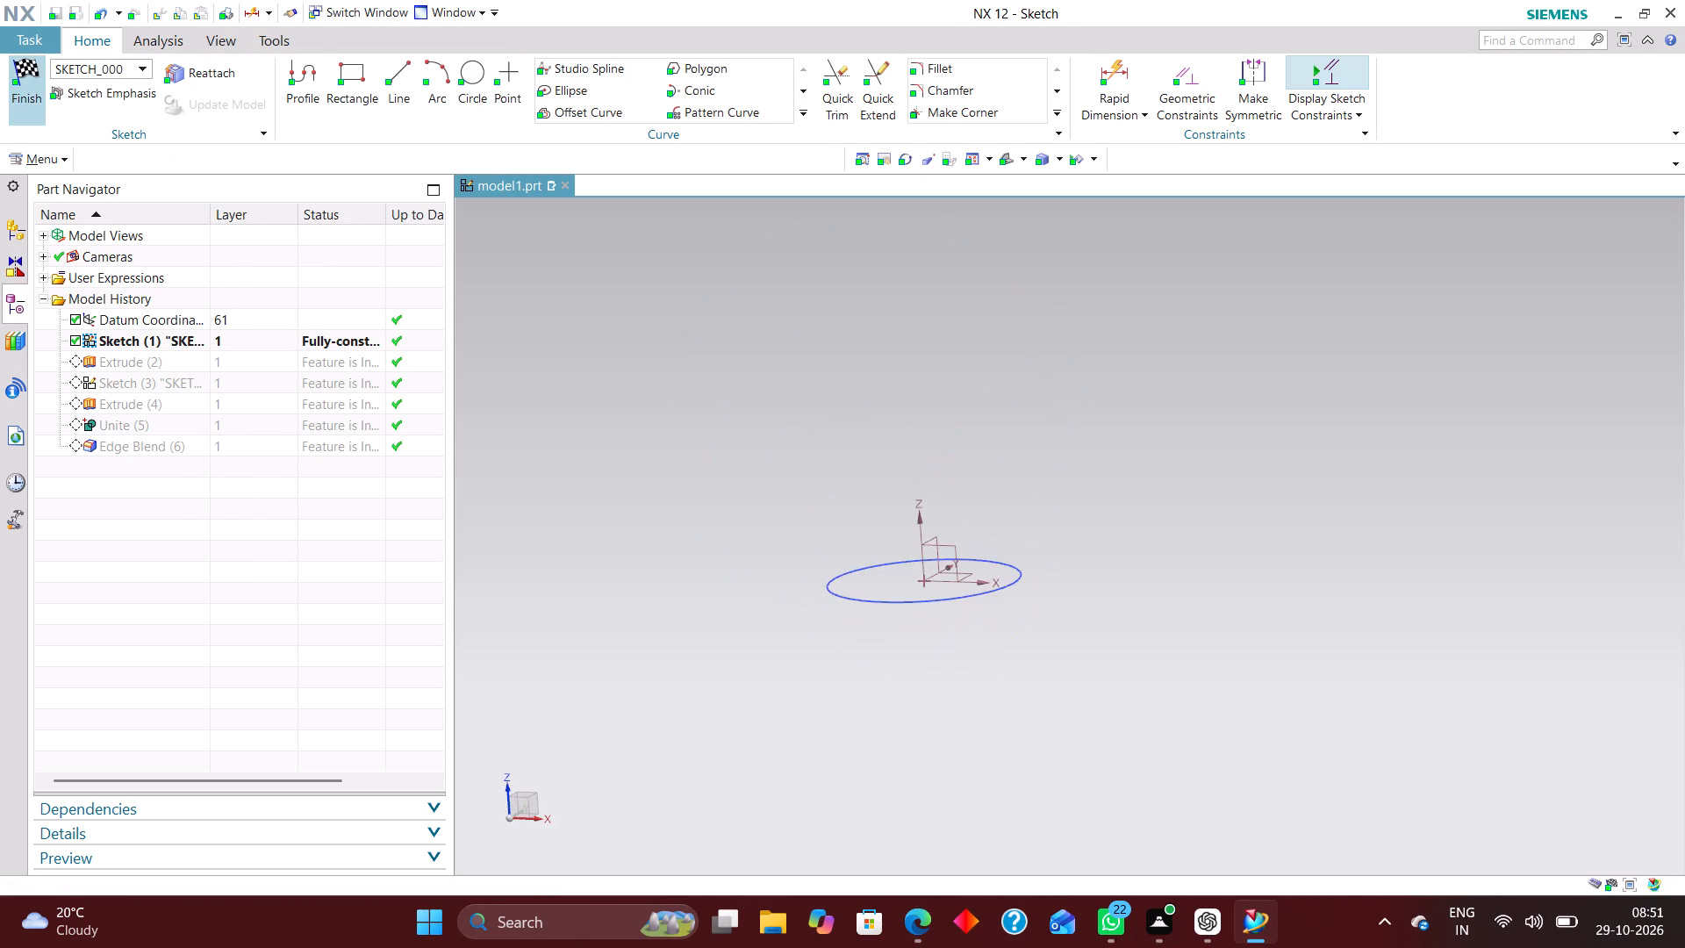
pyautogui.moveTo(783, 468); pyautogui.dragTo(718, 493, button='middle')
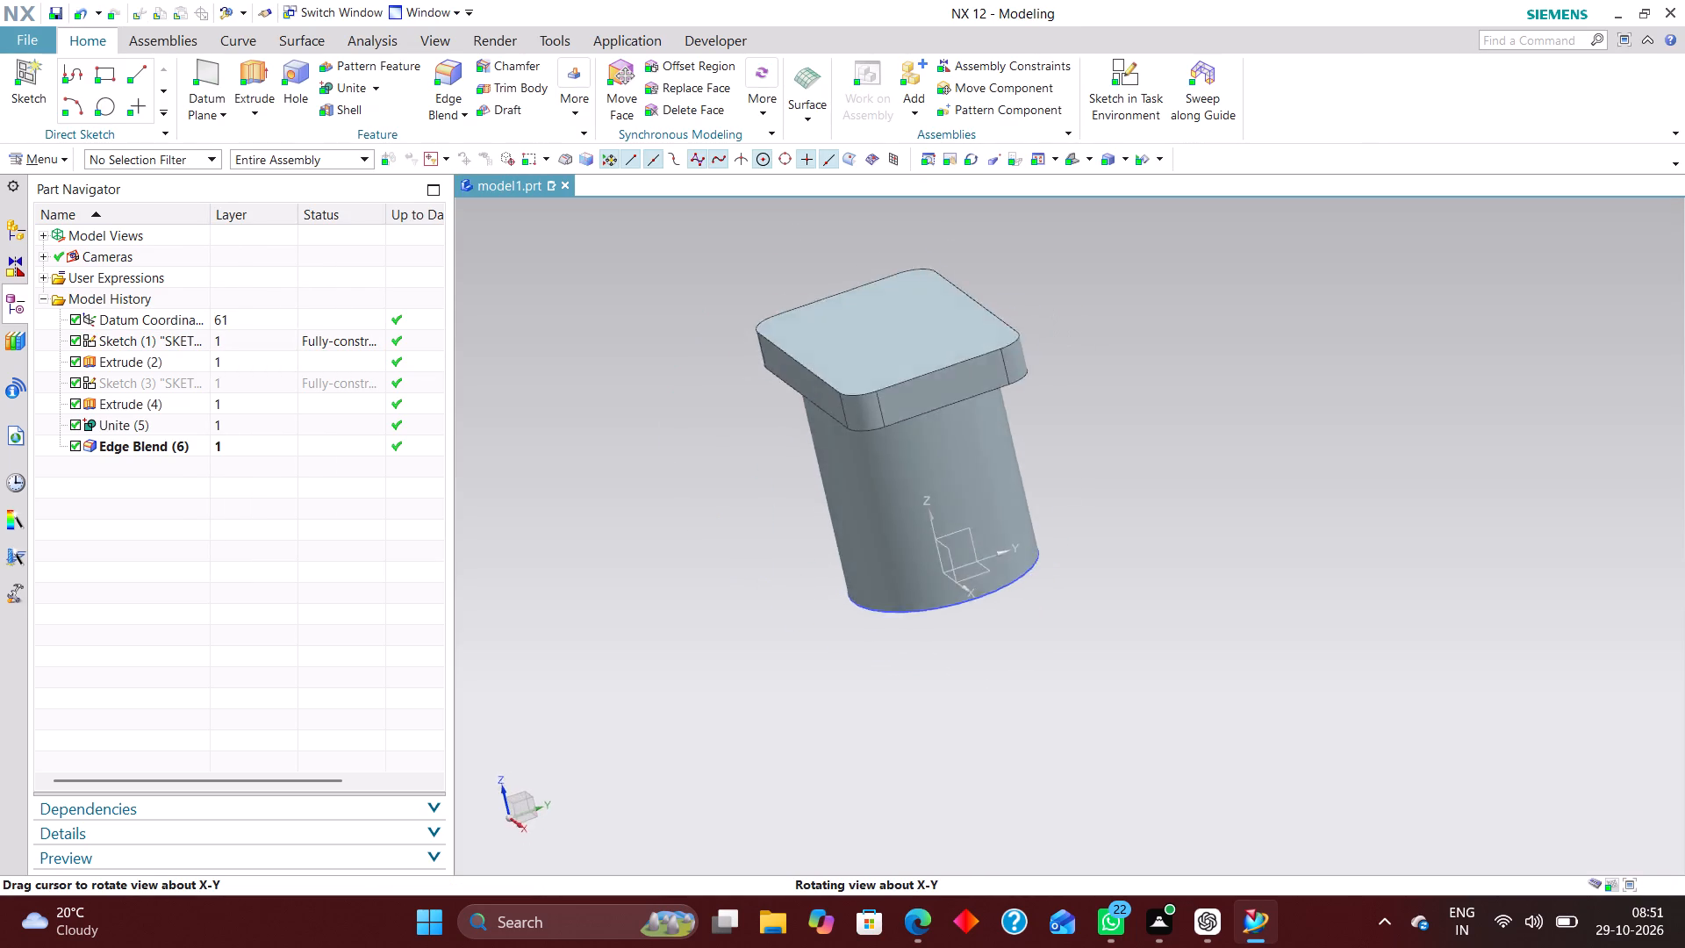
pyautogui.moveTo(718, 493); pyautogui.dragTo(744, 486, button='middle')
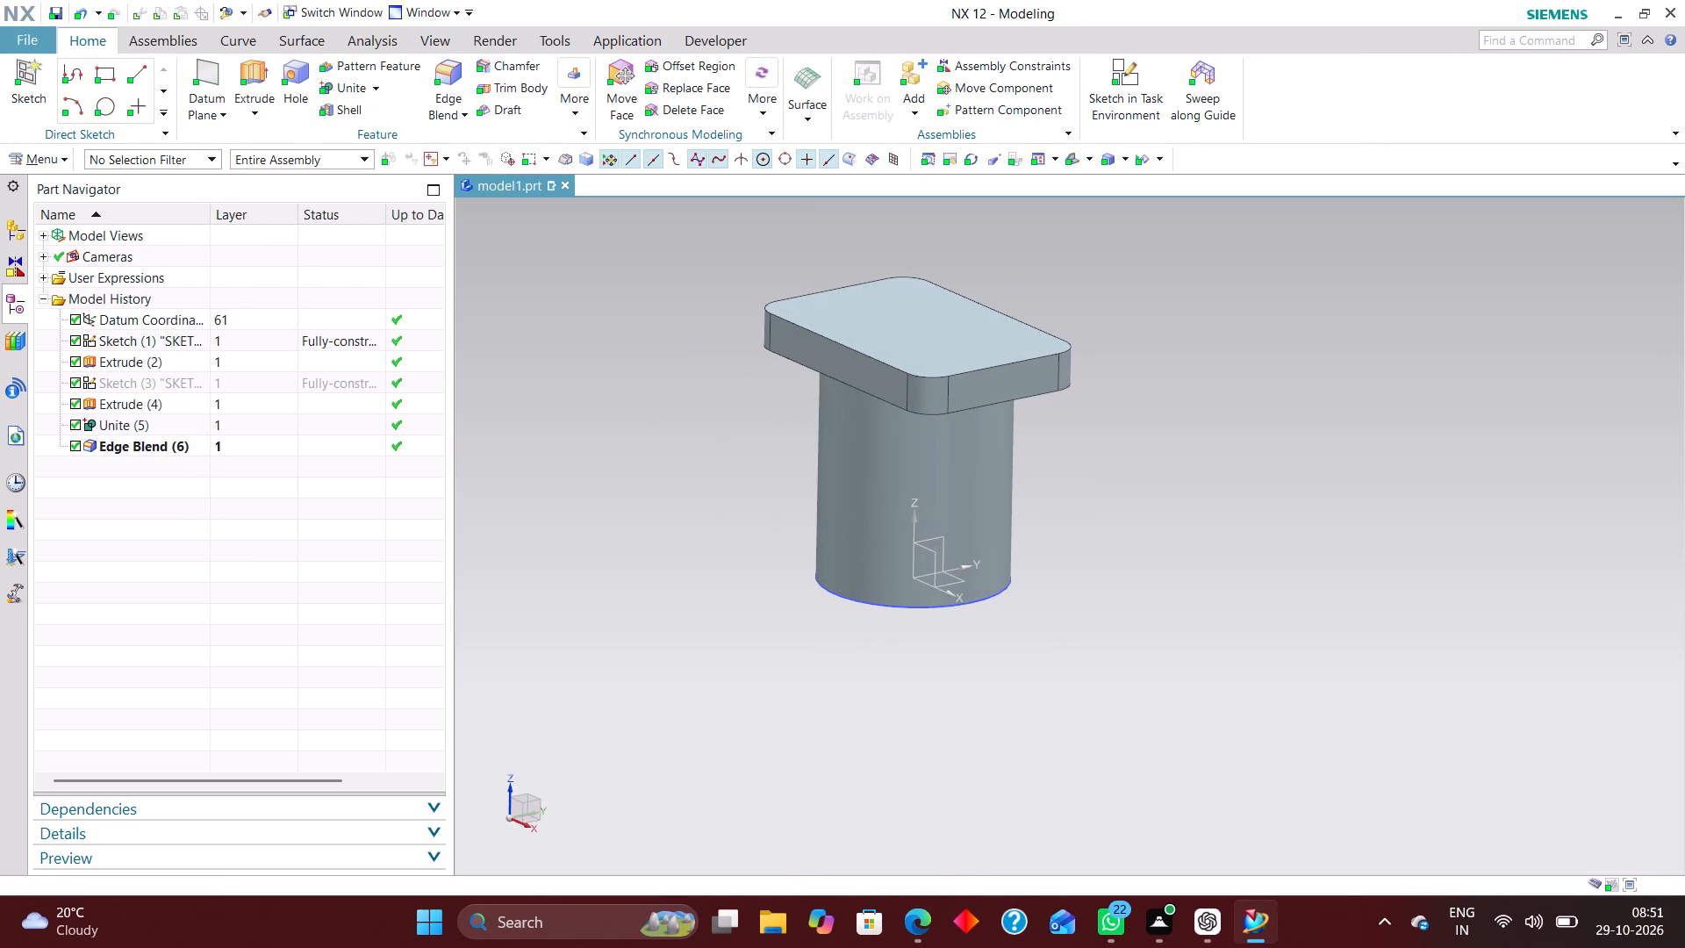
# Reopen the cylinder's base circle sketch with rollback and move its diameter dimension text above and beside the circle.
pyautogui.click(255, 348)
pyautogui.rightClick(255, 346)
pyautogui.click(337, 434)
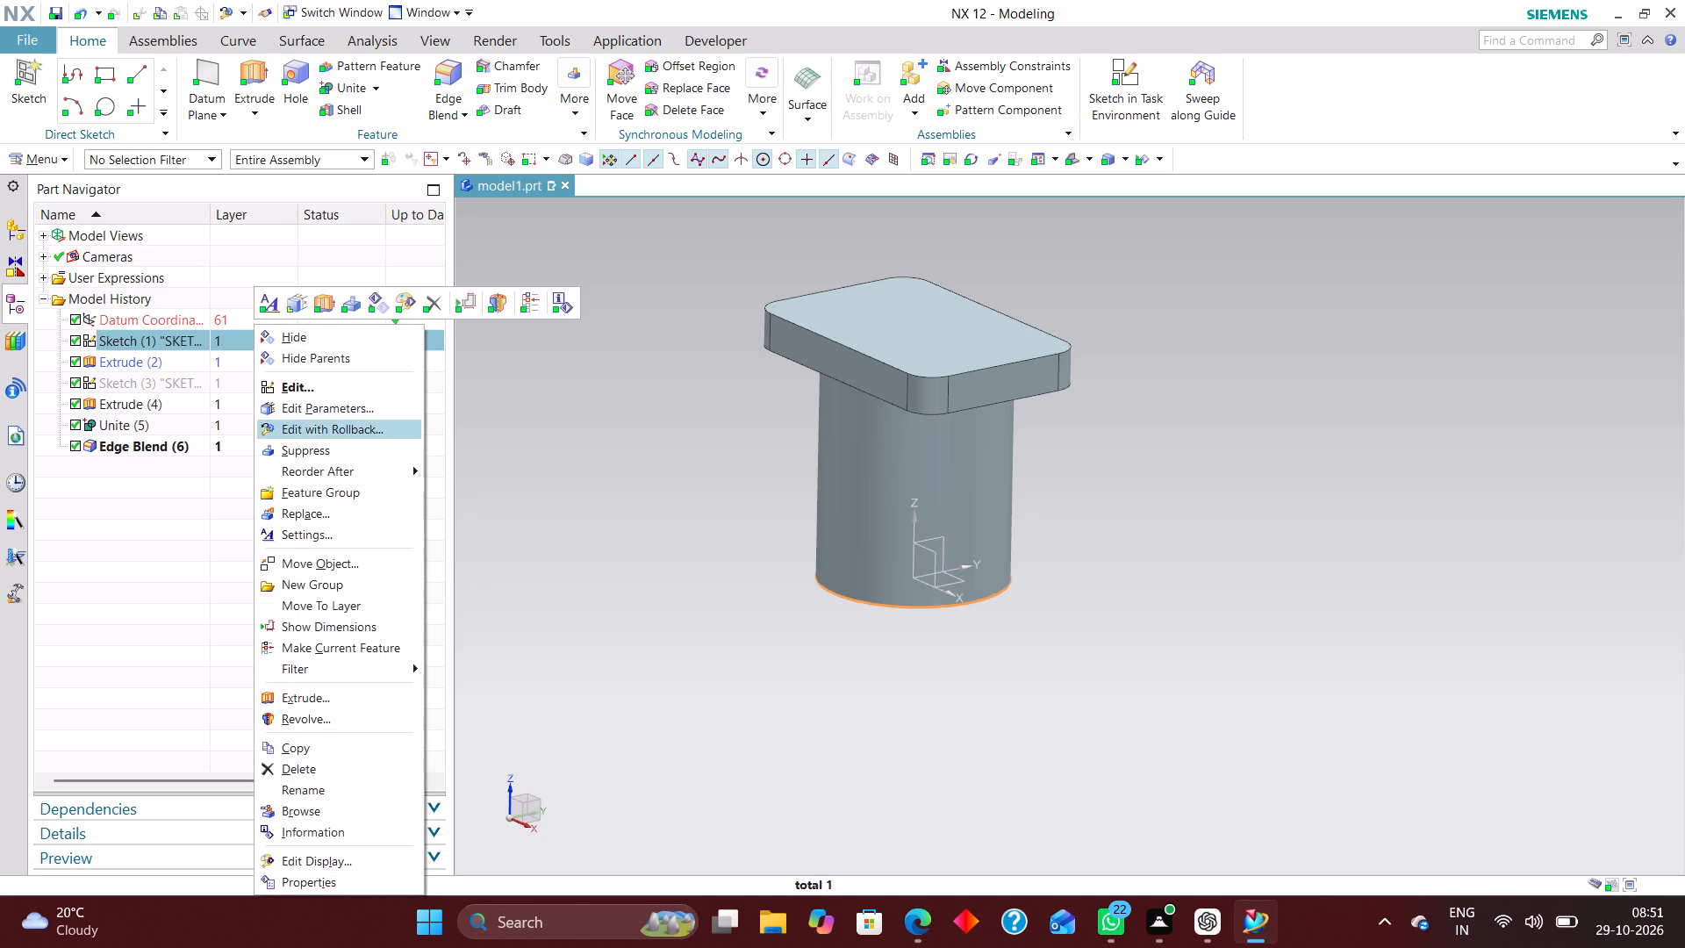
pyautogui.scroll(-4, 580, 373)
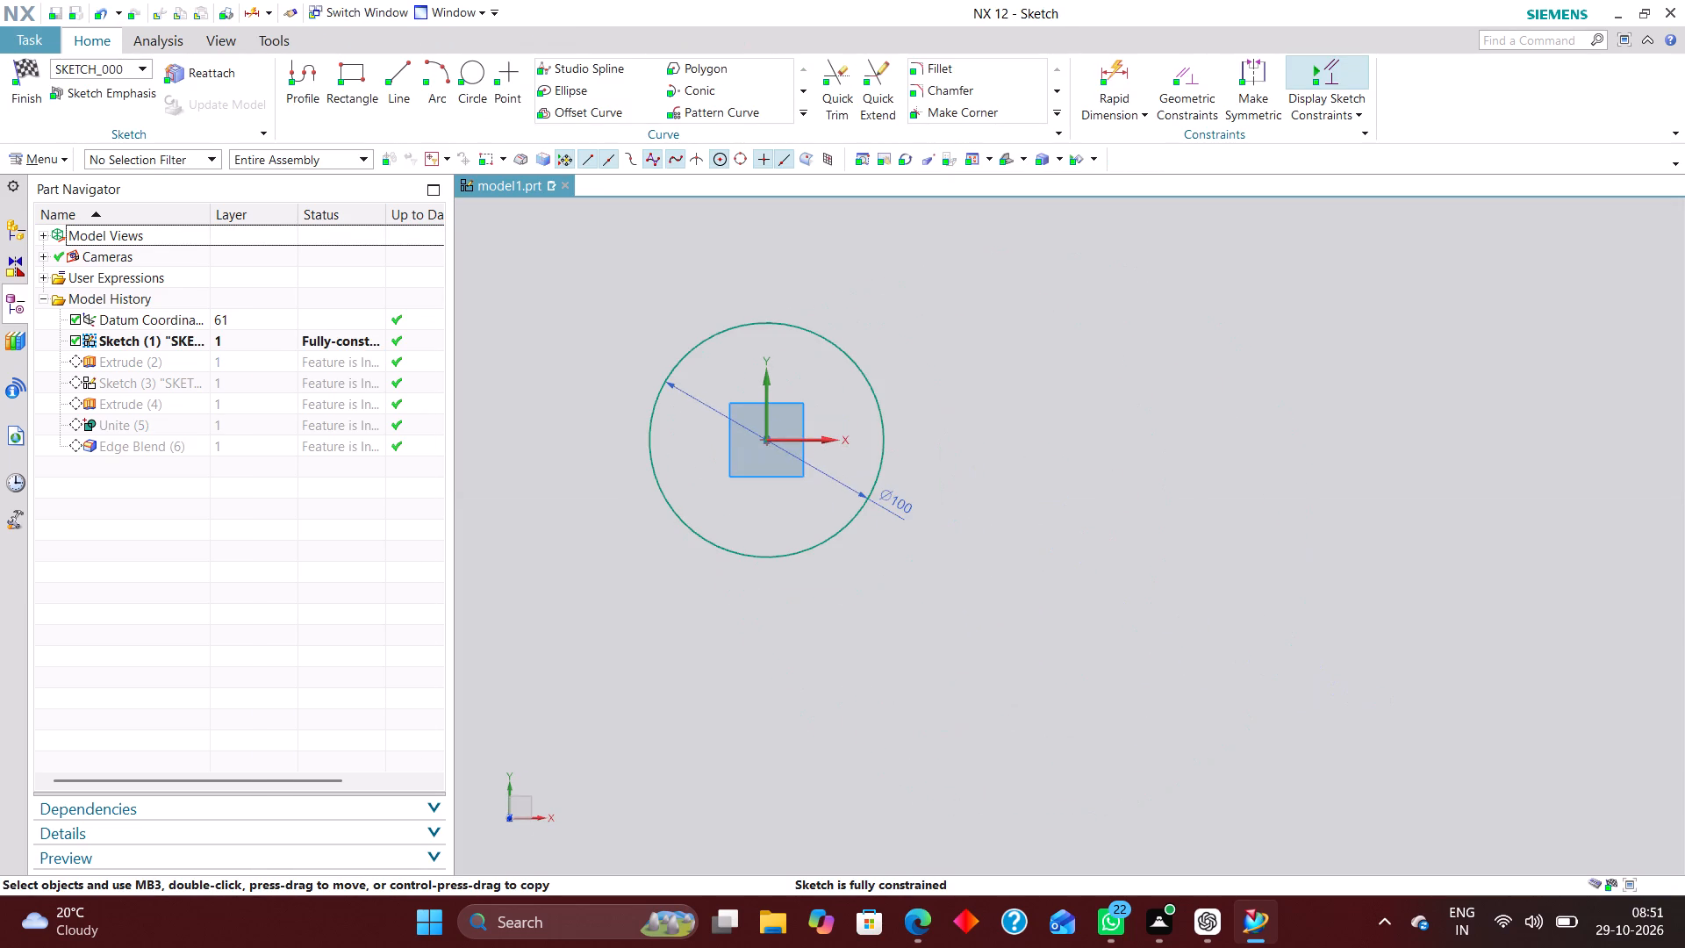
pyautogui.moveTo(901, 505); pyautogui.dragTo(894, 299)
pyautogui.click(895, 297)
pyautogui.click(924, 411)
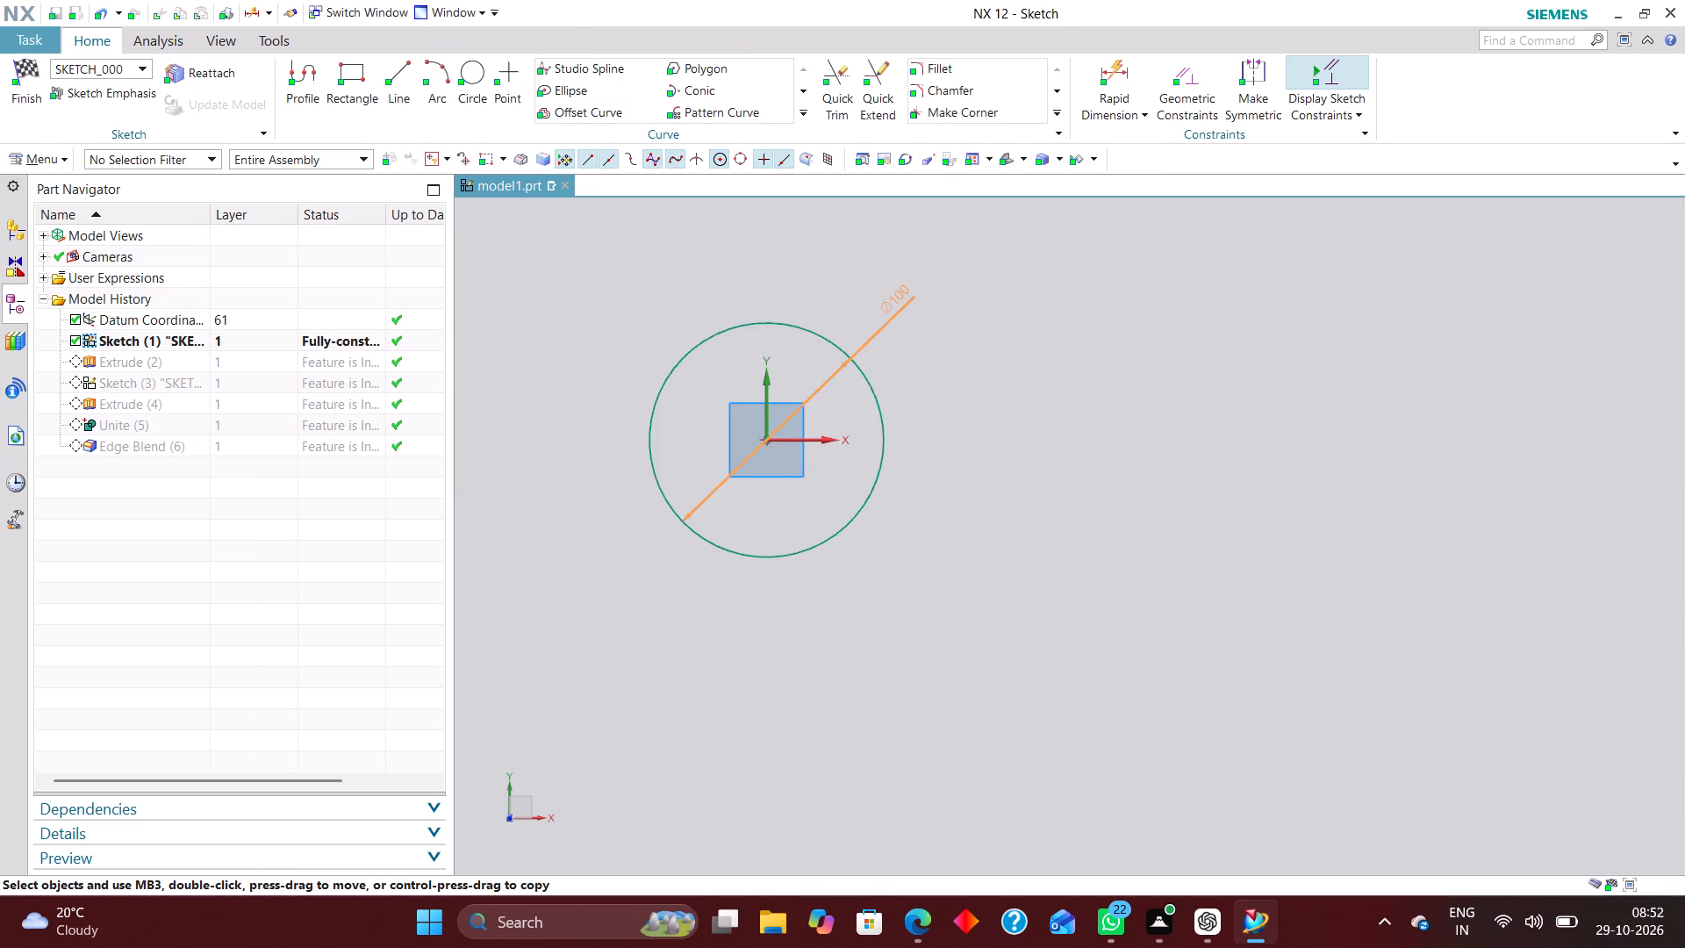
# Set the base circle's diameter to 80 mm and finish the sketch.
pyautogui.doubleClick(893, 297)
pyautogui.moveTo(783, 280); pyautogui.dragTo(774, 280)
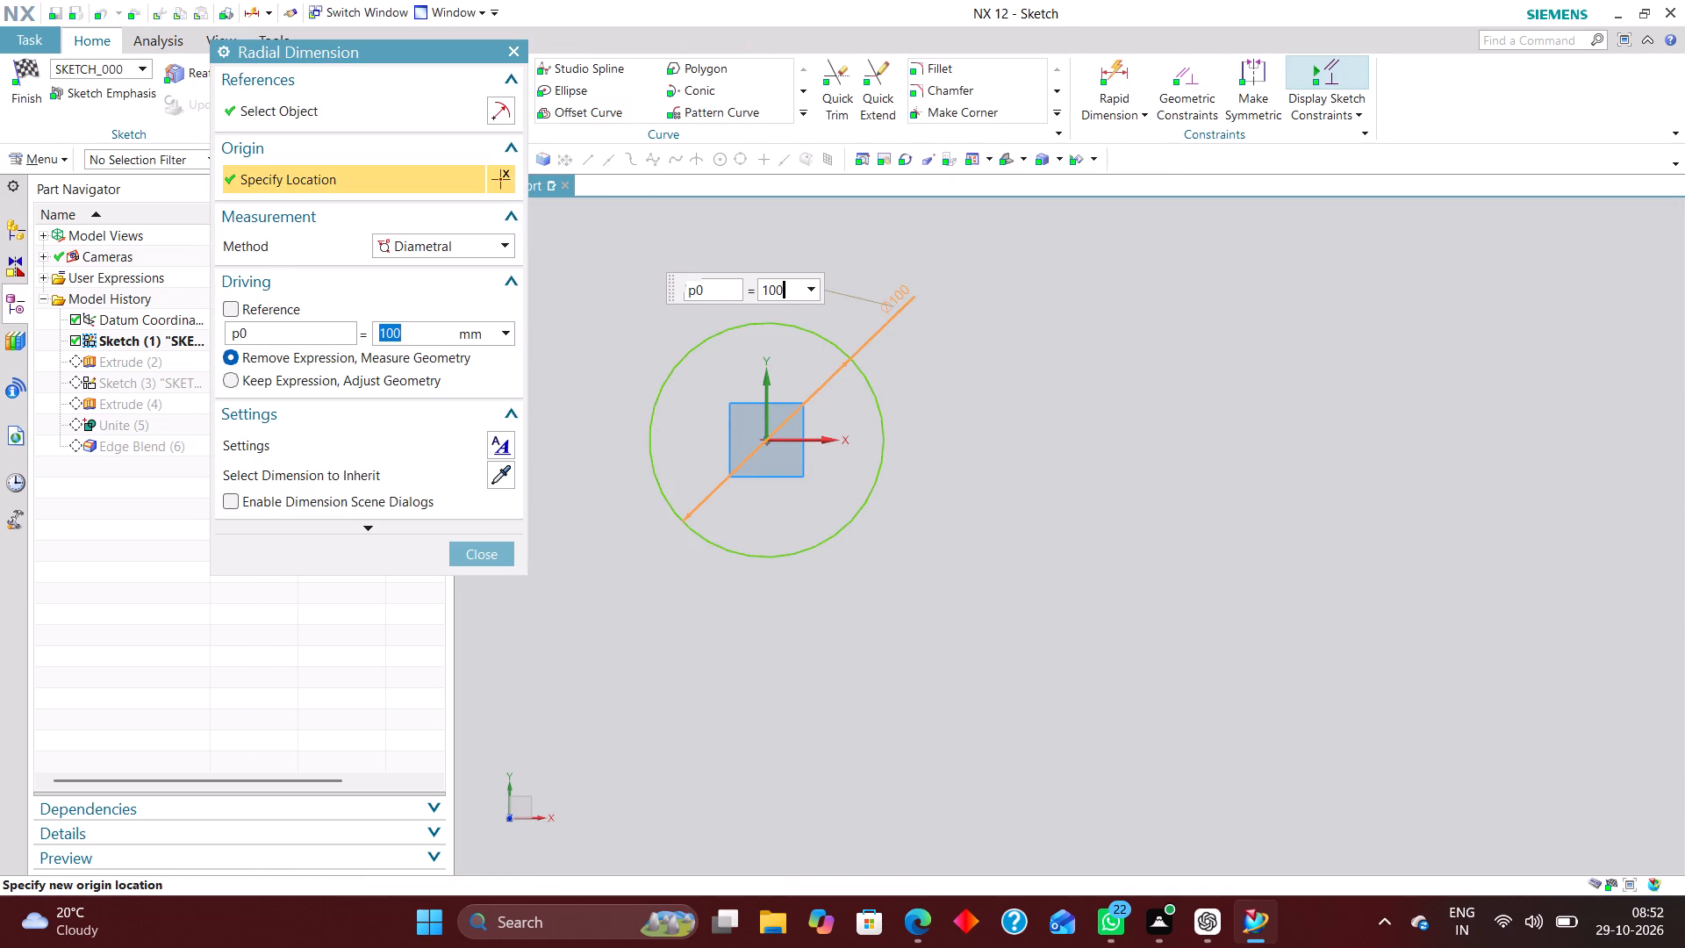
pyautogui.moveTo(774, 280); pyautogui.dragTo(740, 283)
pyautogui.write('80')
pyautogui.press('Return')
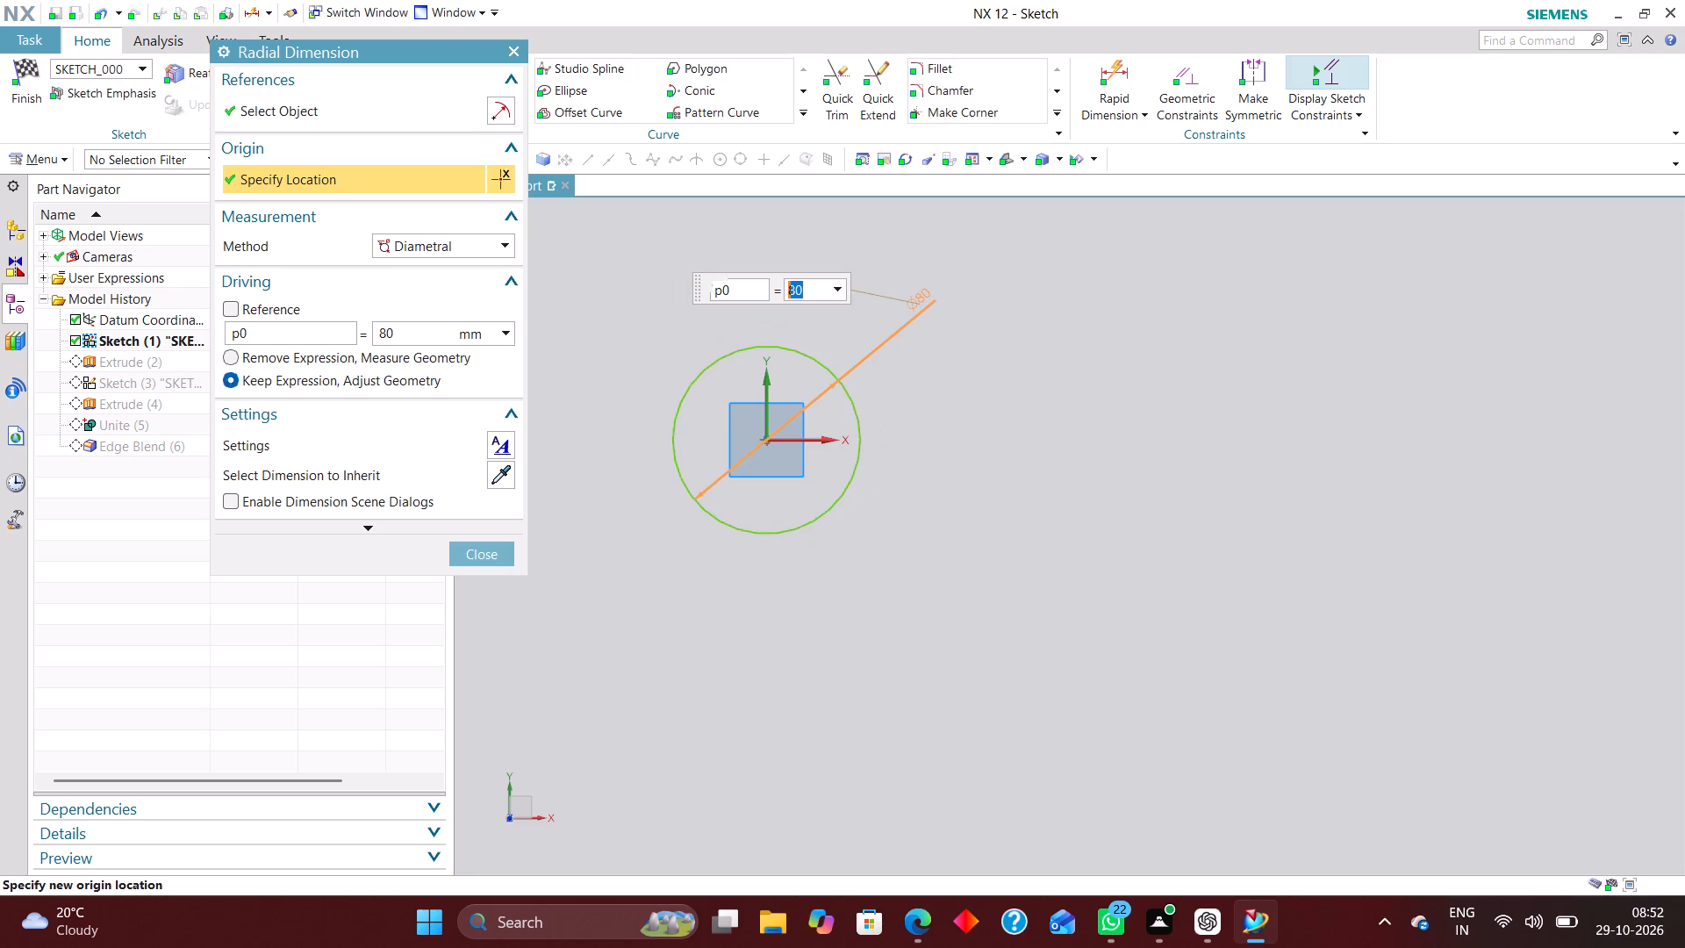
pyautogui.click(485, 554)
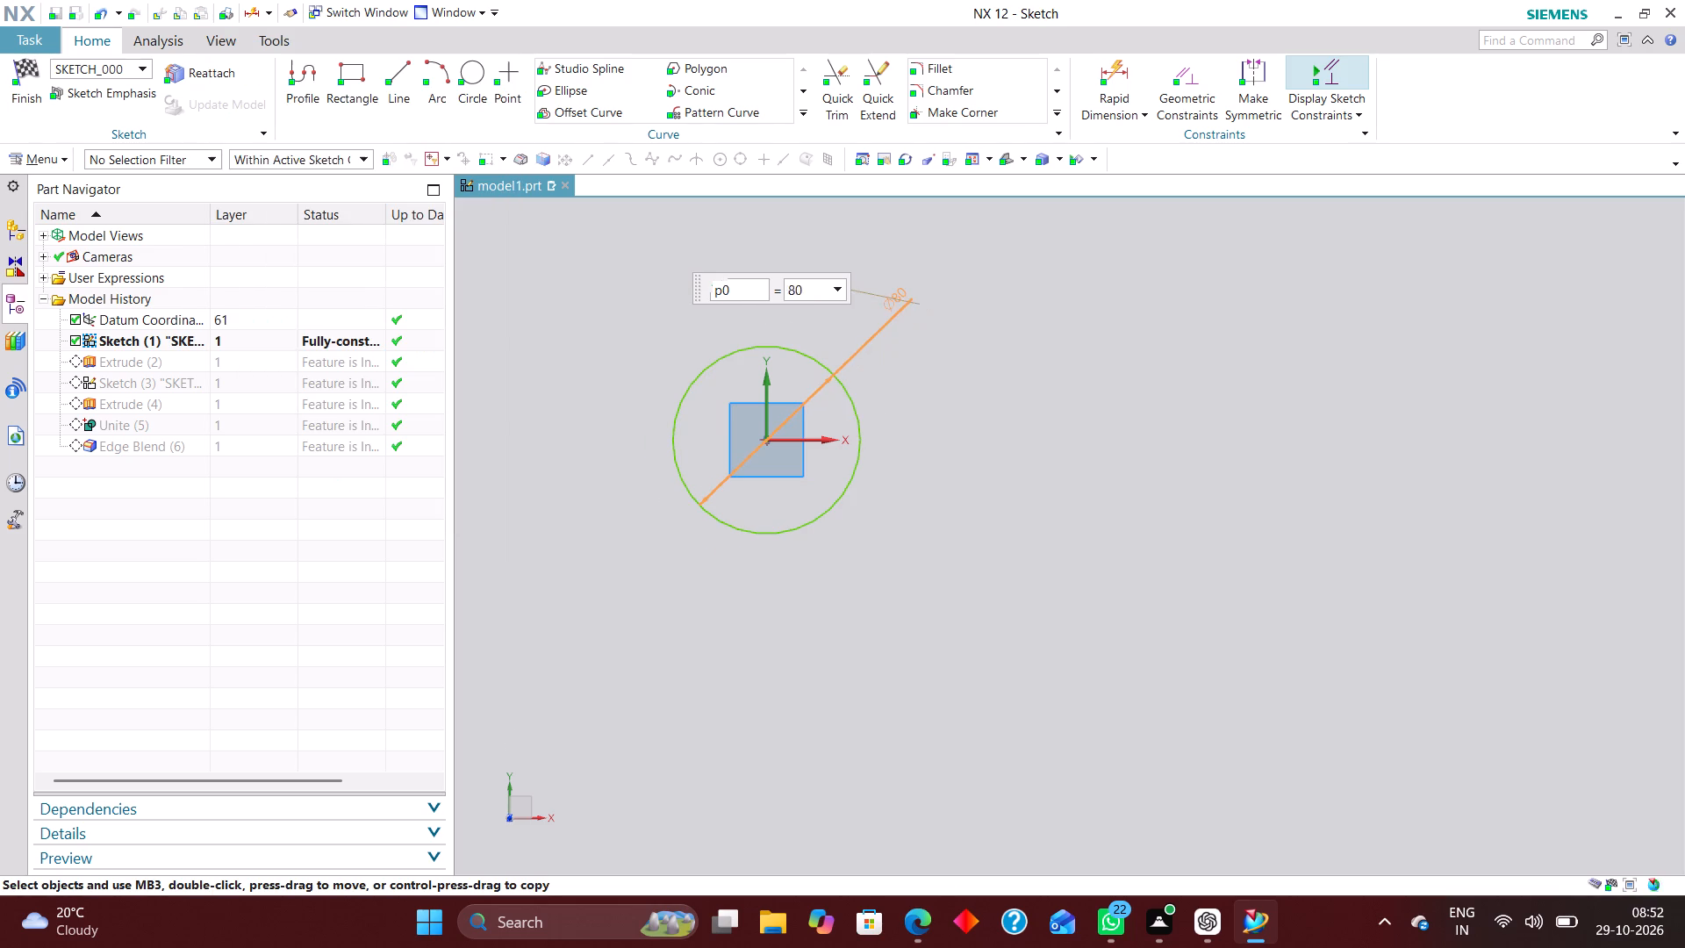
pyautogui.click(31, 63)
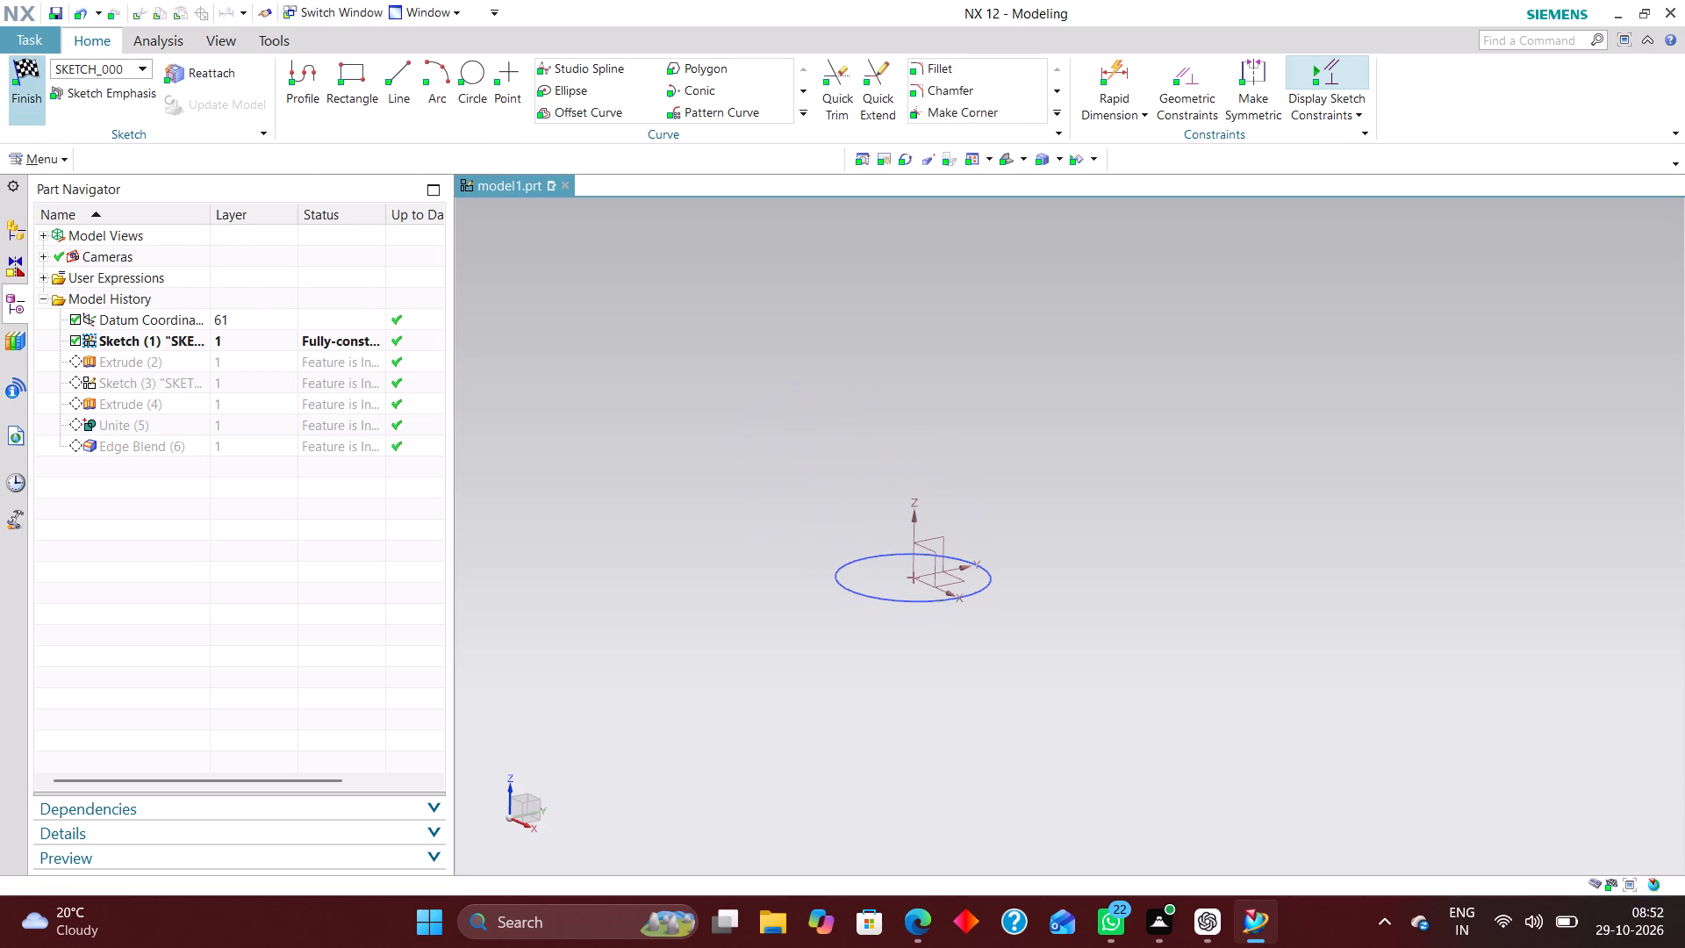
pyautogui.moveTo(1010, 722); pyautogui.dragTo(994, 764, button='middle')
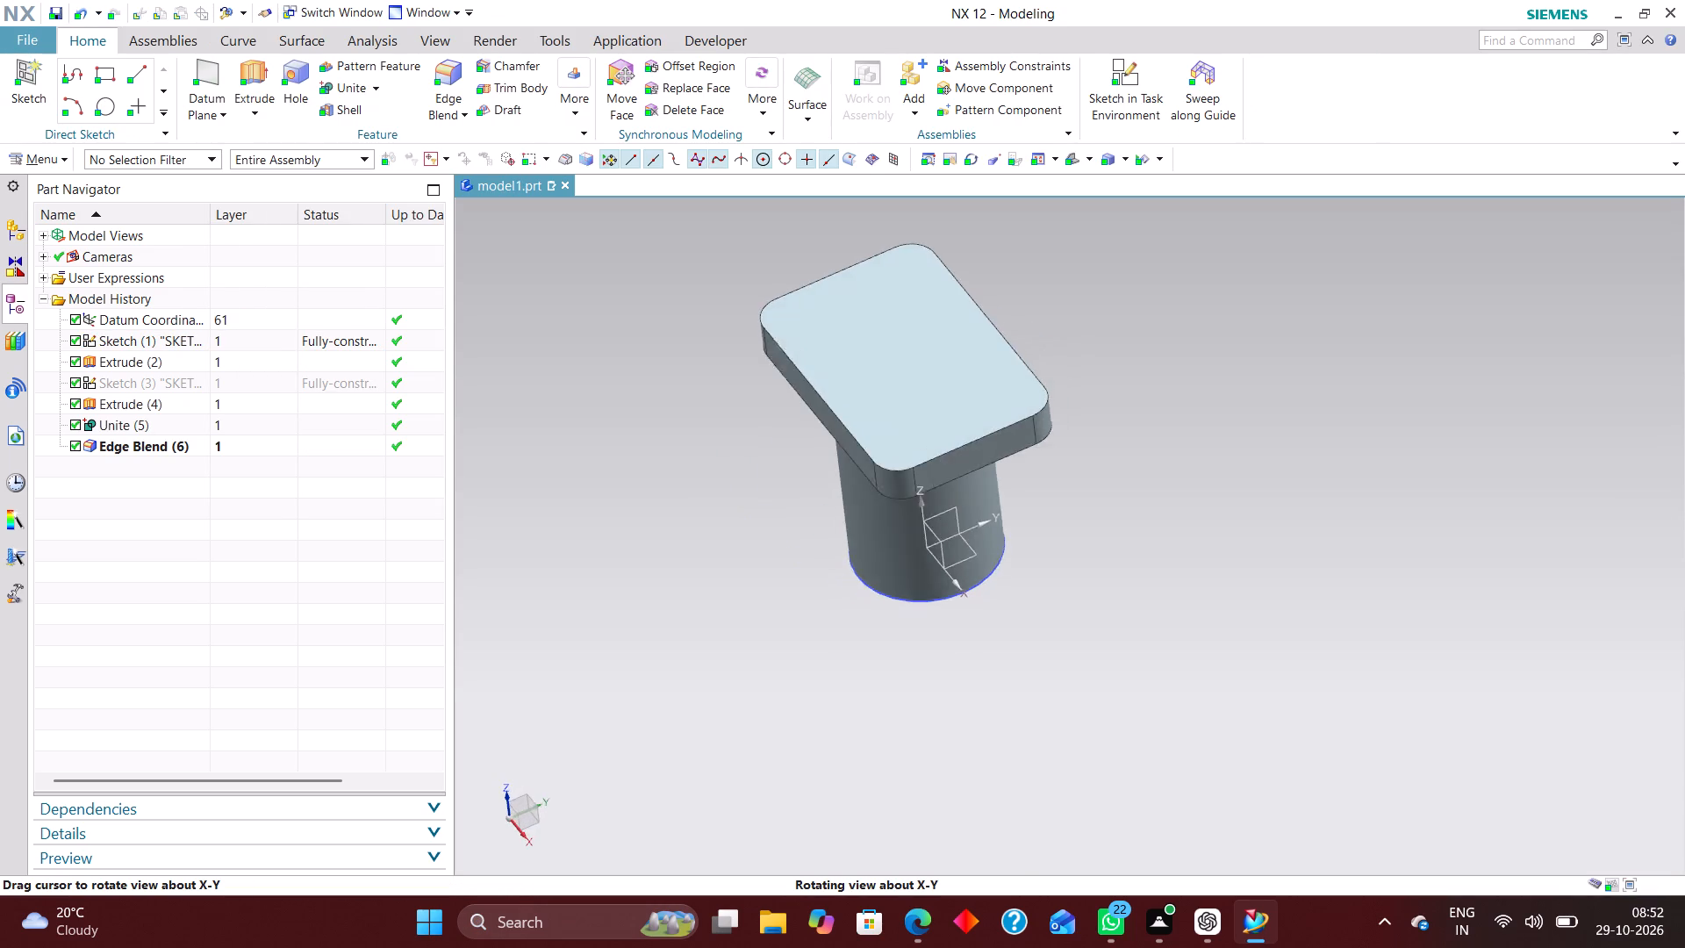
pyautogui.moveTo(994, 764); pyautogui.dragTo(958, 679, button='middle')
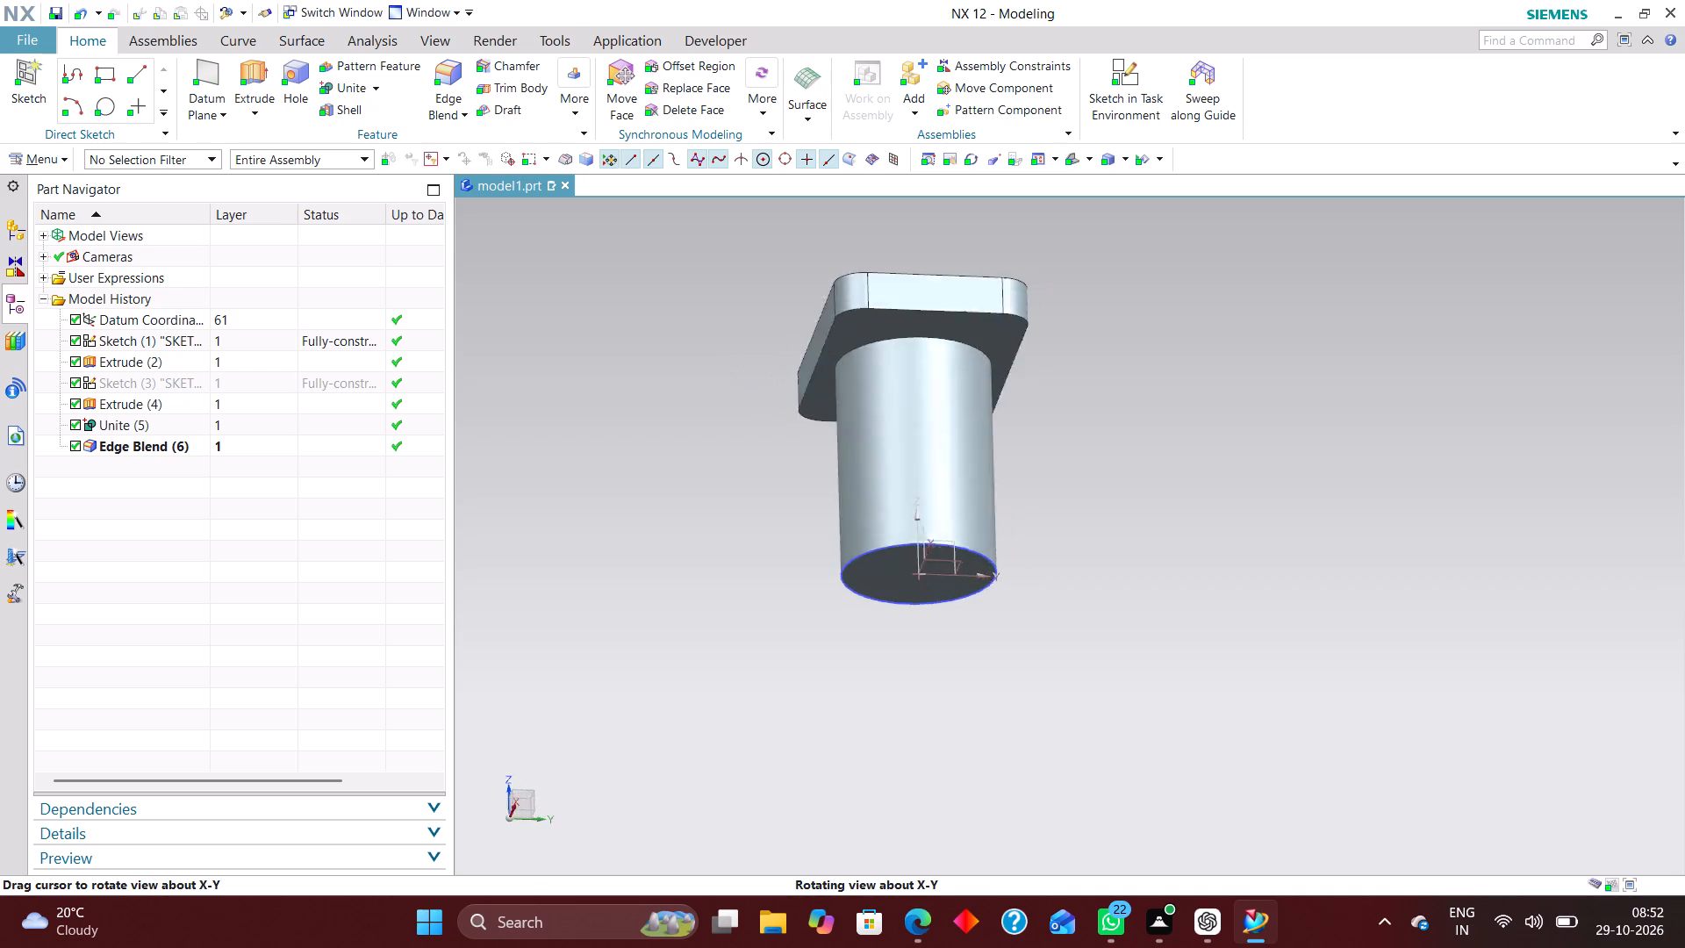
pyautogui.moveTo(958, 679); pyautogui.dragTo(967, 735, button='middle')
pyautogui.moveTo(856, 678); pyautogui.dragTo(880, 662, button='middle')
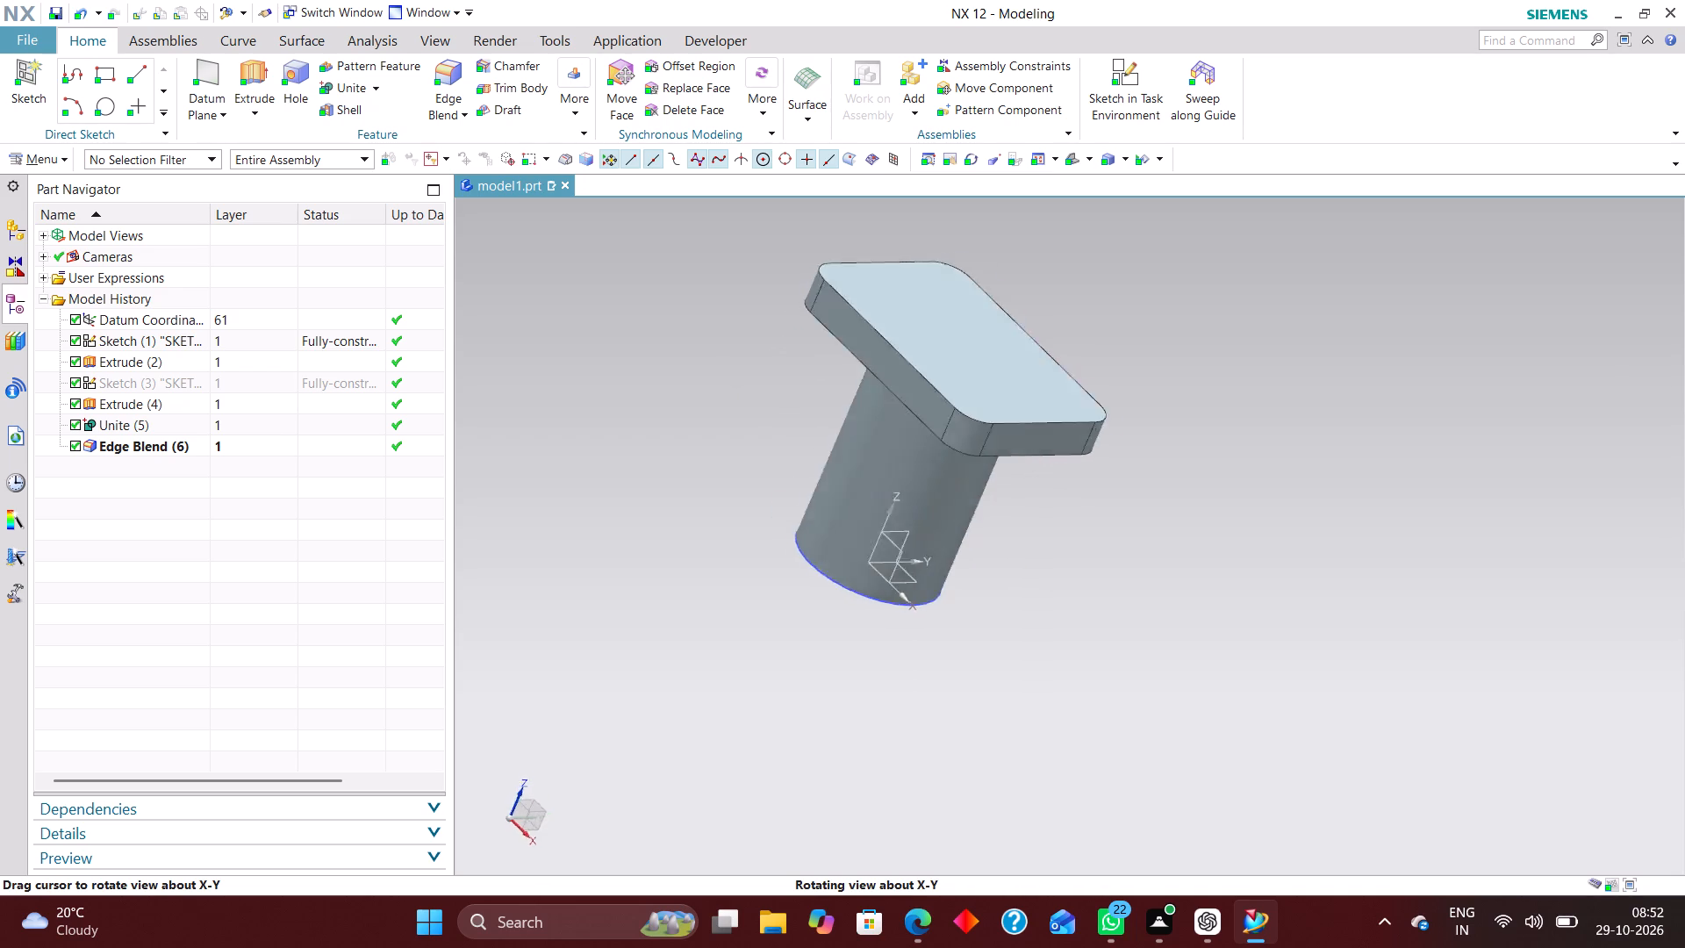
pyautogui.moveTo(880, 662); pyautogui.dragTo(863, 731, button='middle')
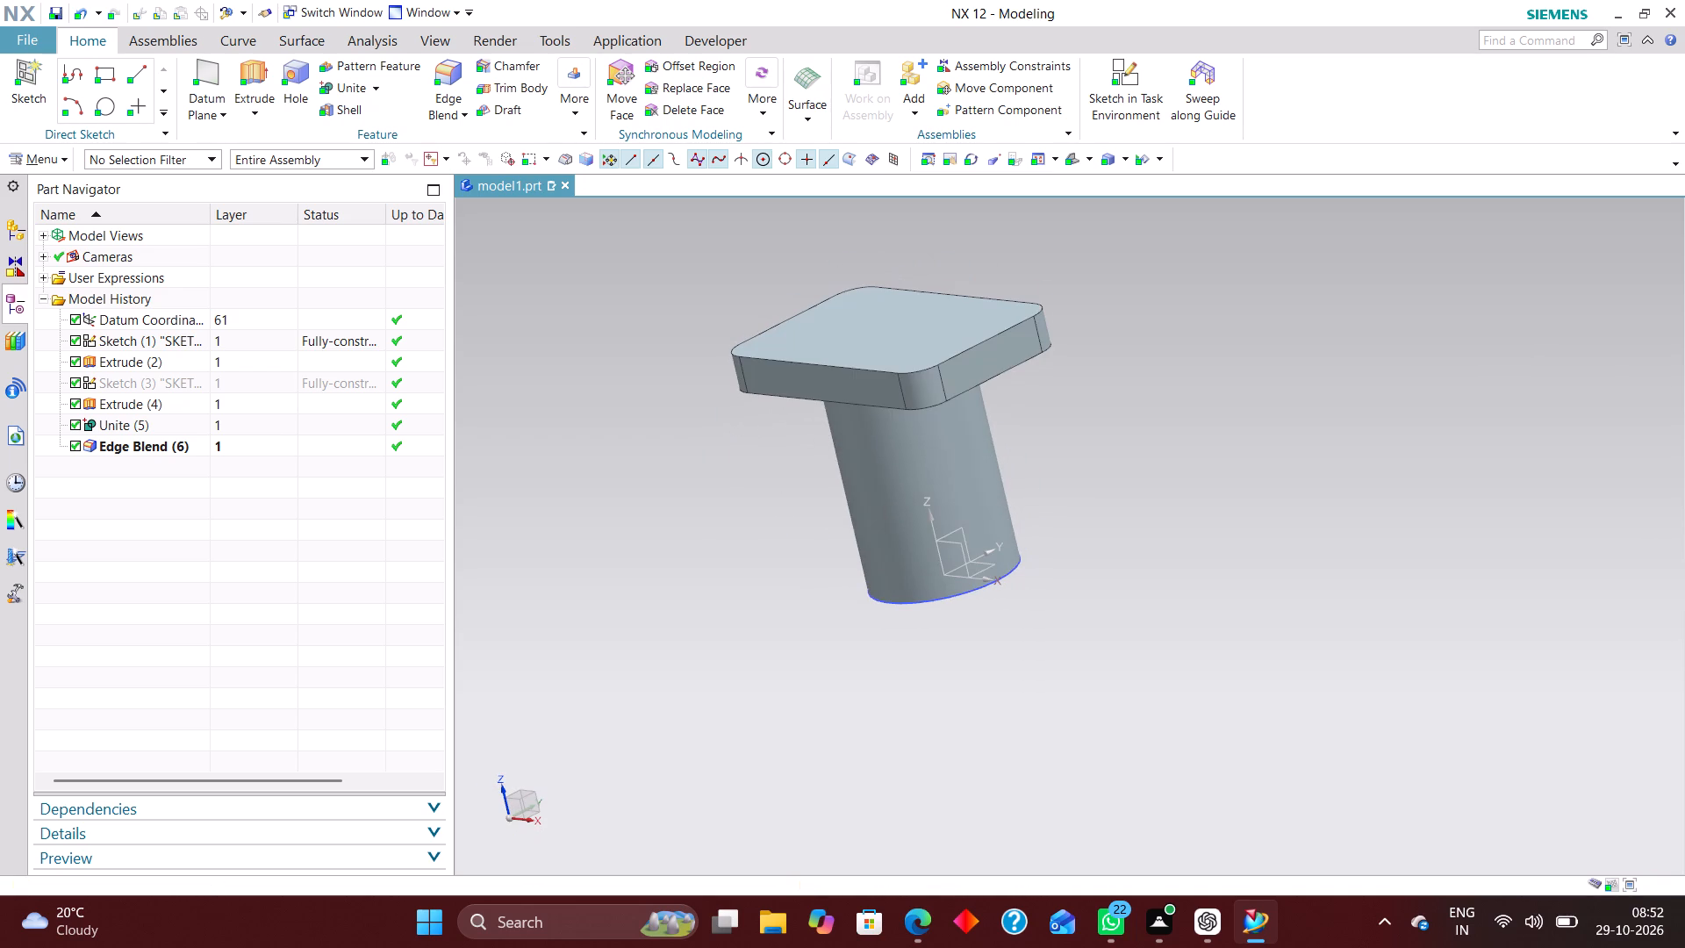
# Edit the flange's rectangle sketch with rollback, set its vertical dimension to 120 mm and finish the sketch.
pyautogui.click(241, 378)
pyautogui.rightClick(240, 379)
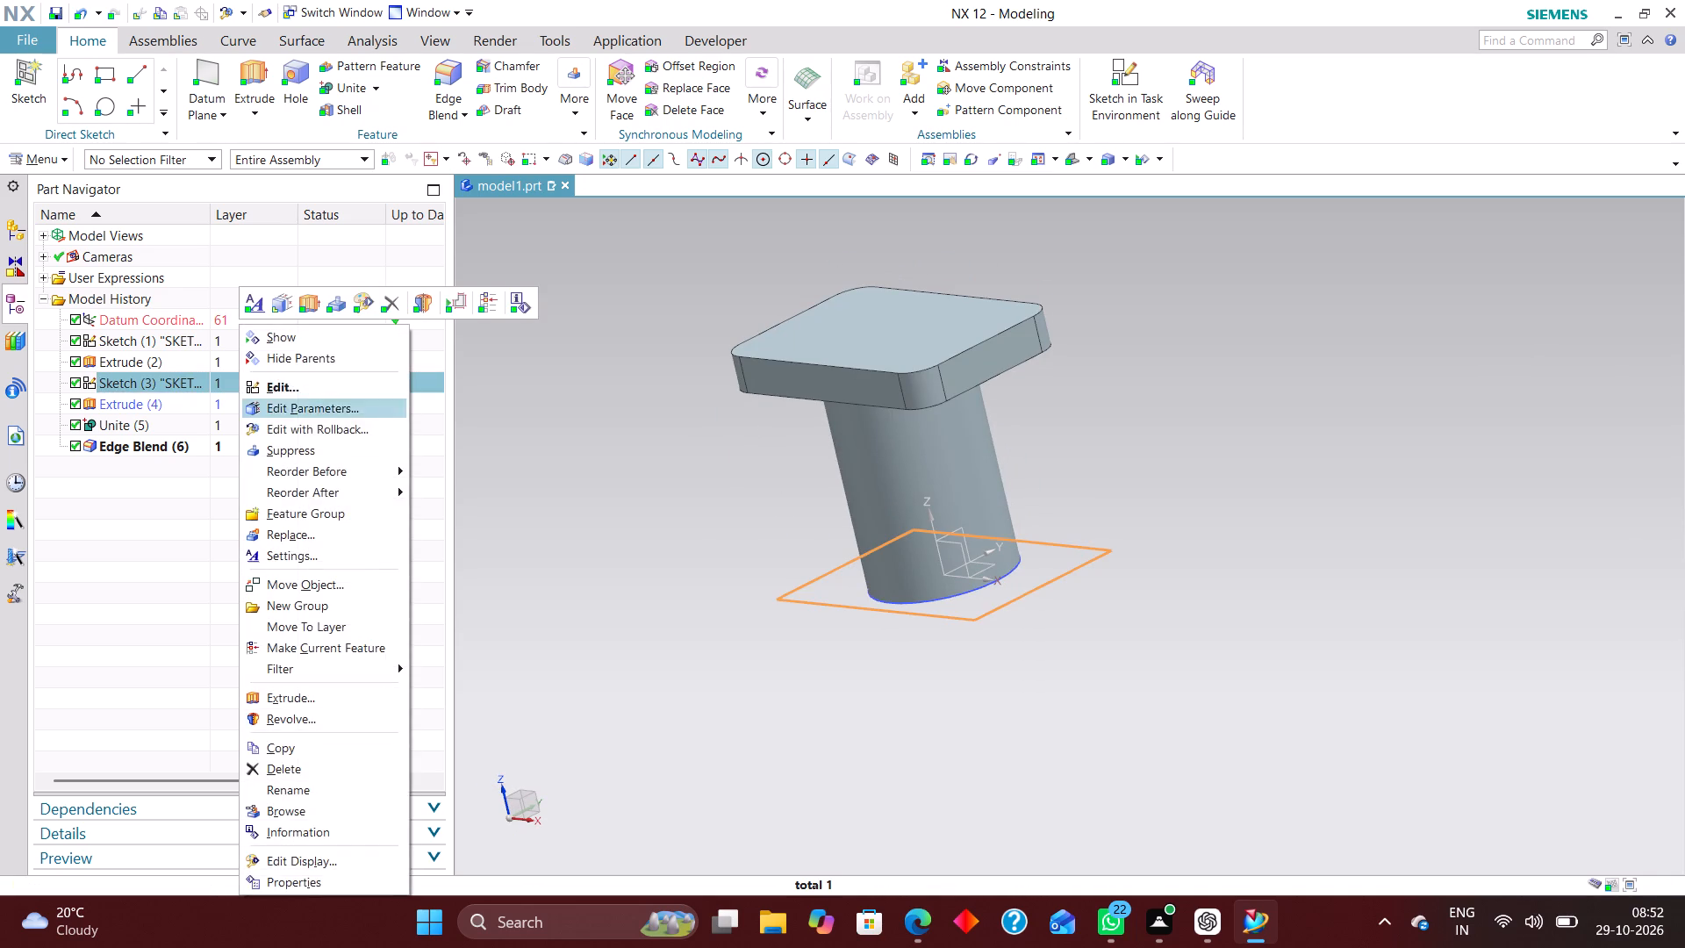
pyautogui.click(325, 423)
pyautogui.scroll(-2, 849, 549)
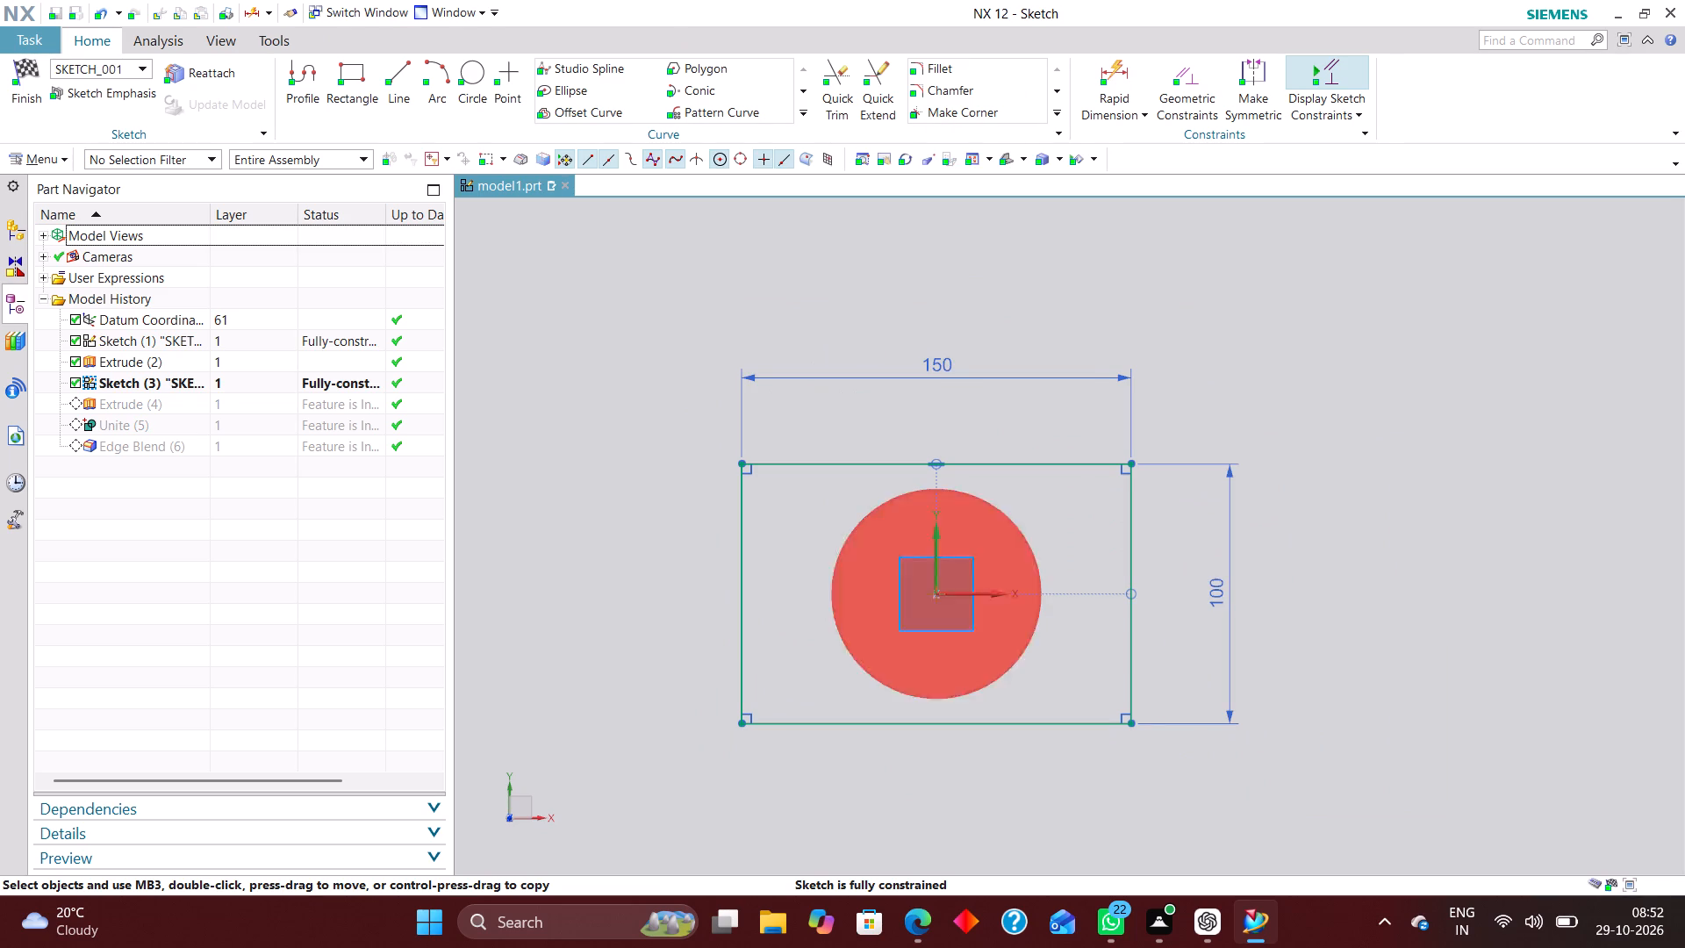
pyautogui.doubleClick(1233, 590)
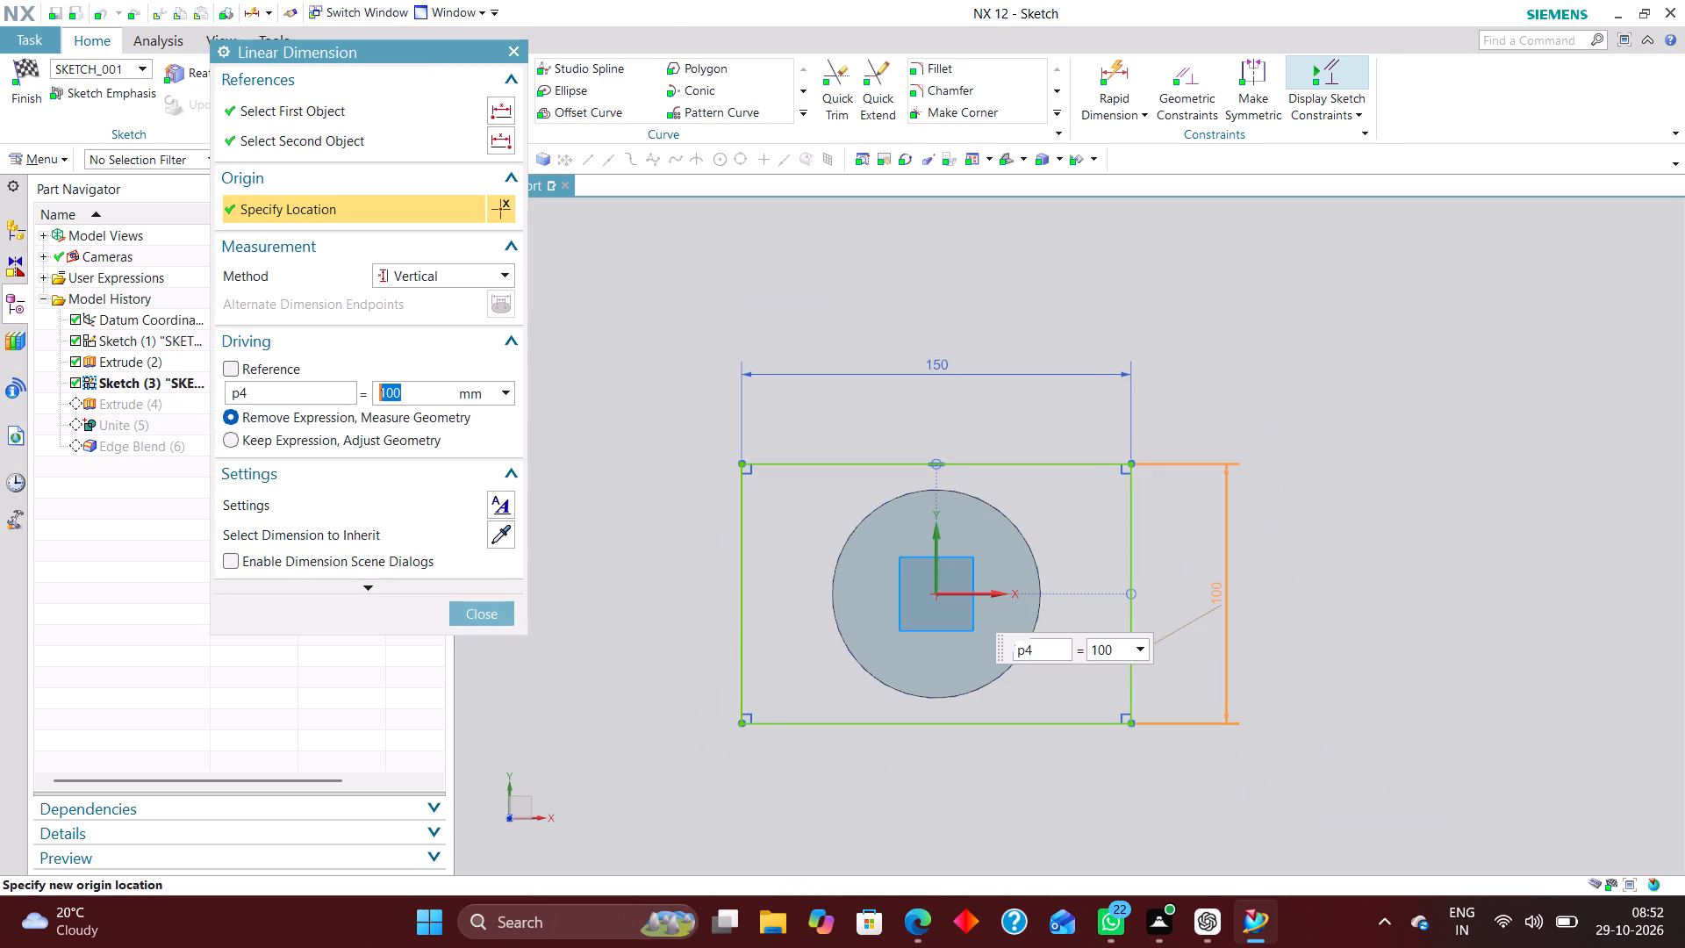
pyautogui.write('120')
pyautogui.press('Return')
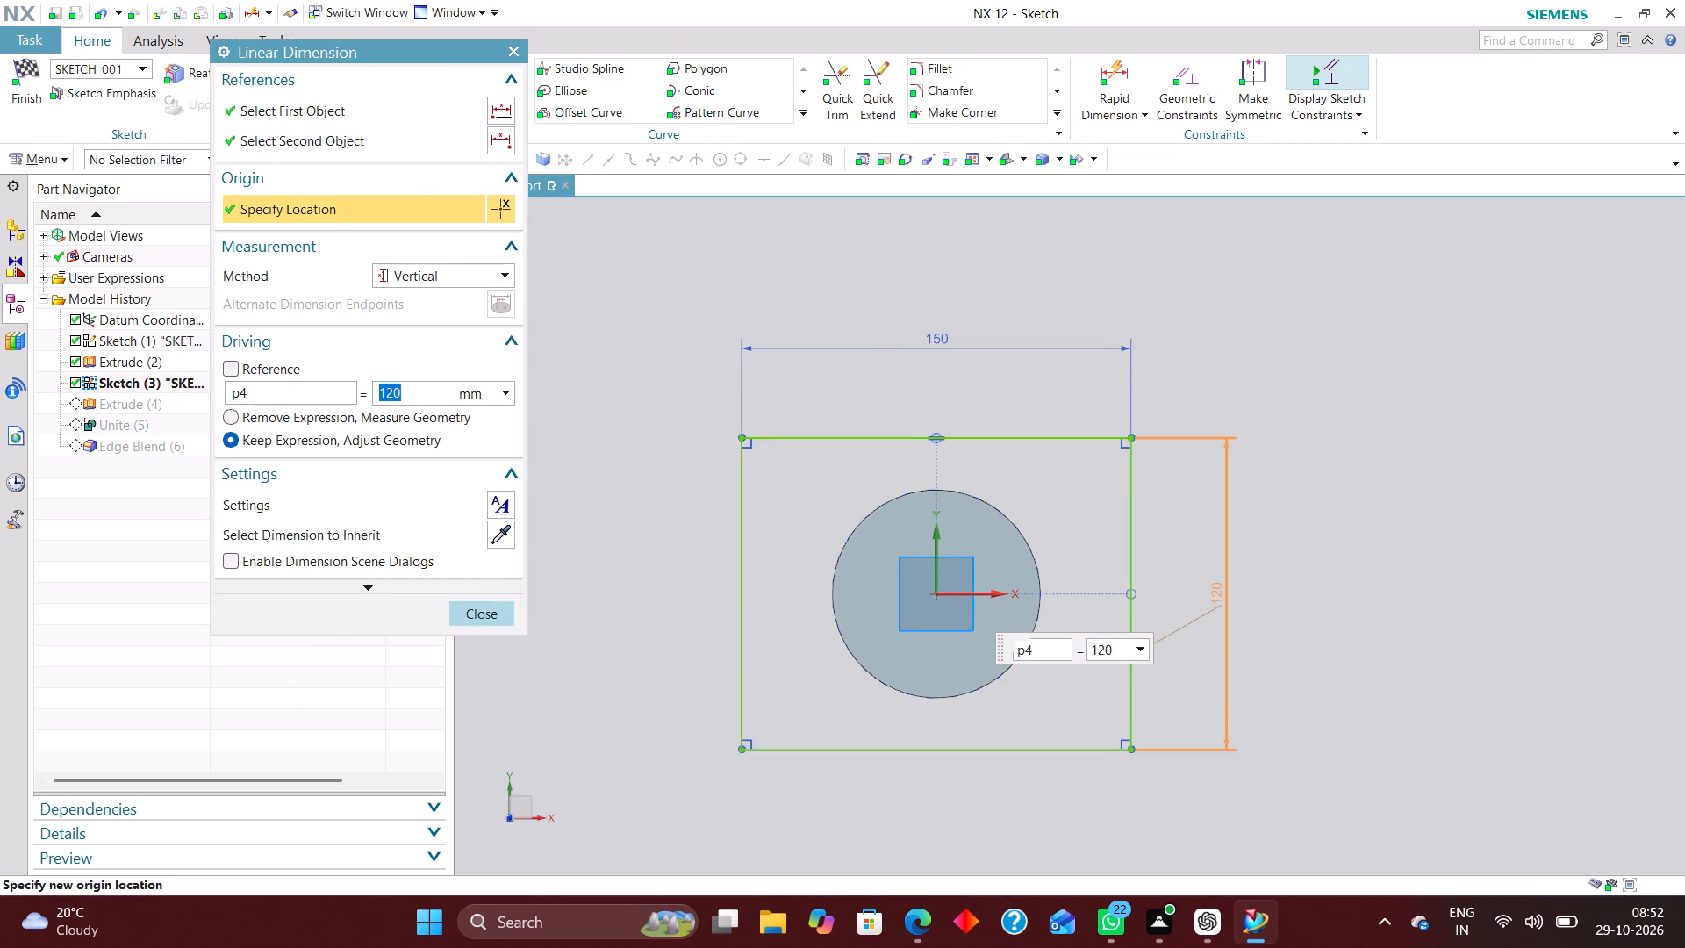
pyautogui.click(492, 618)
pyautogui.click(27, 60)
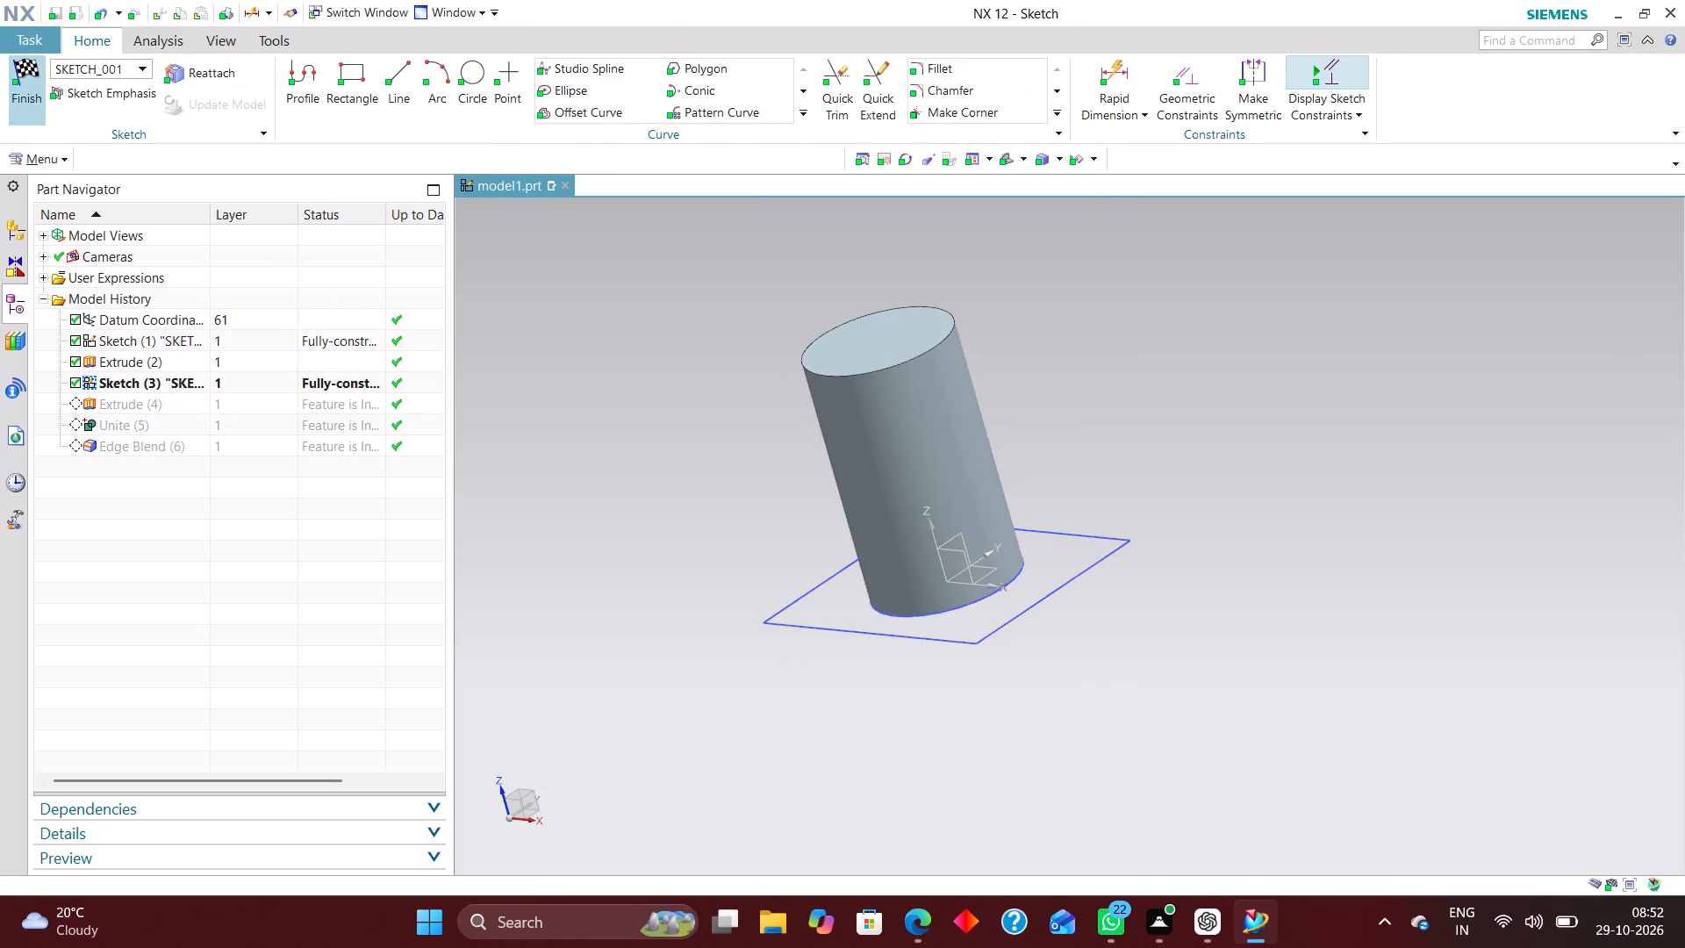
# Hide the base circle sketch at the bottom of the cylinder.
pyautogui.moveTo(1209, 685); pyautogui.dragTo(1237, 739, button='middle')
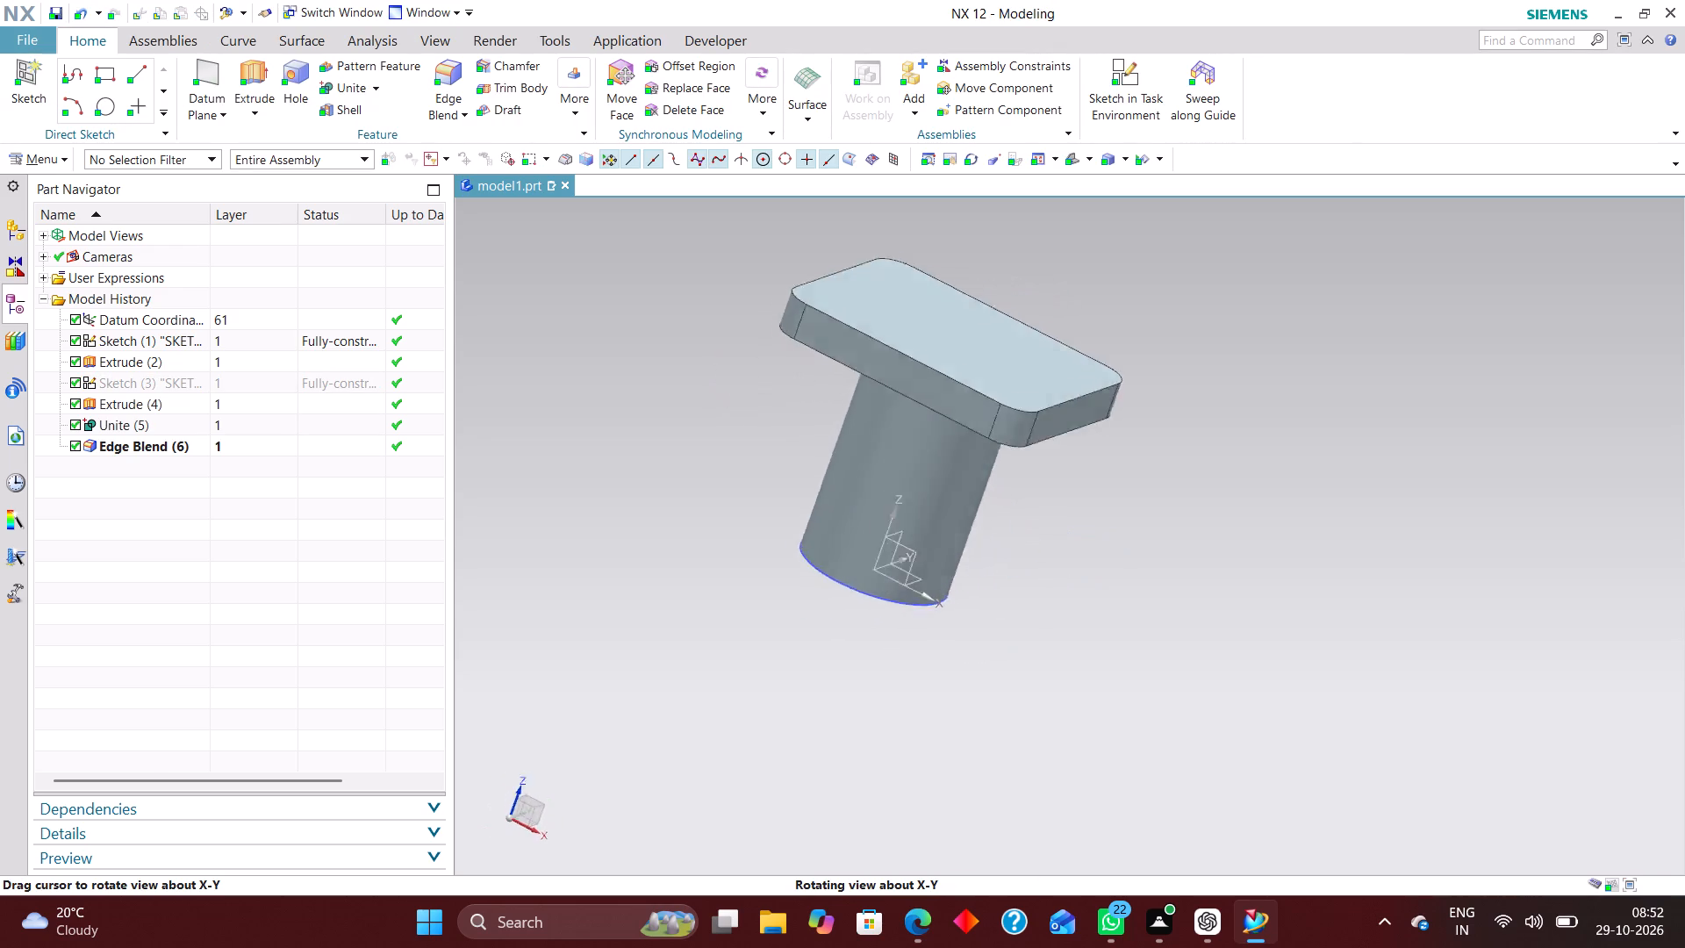
pyautogui.moveTo(1237, 739); pyautogui.dragTo(1172, 723, button='middle')
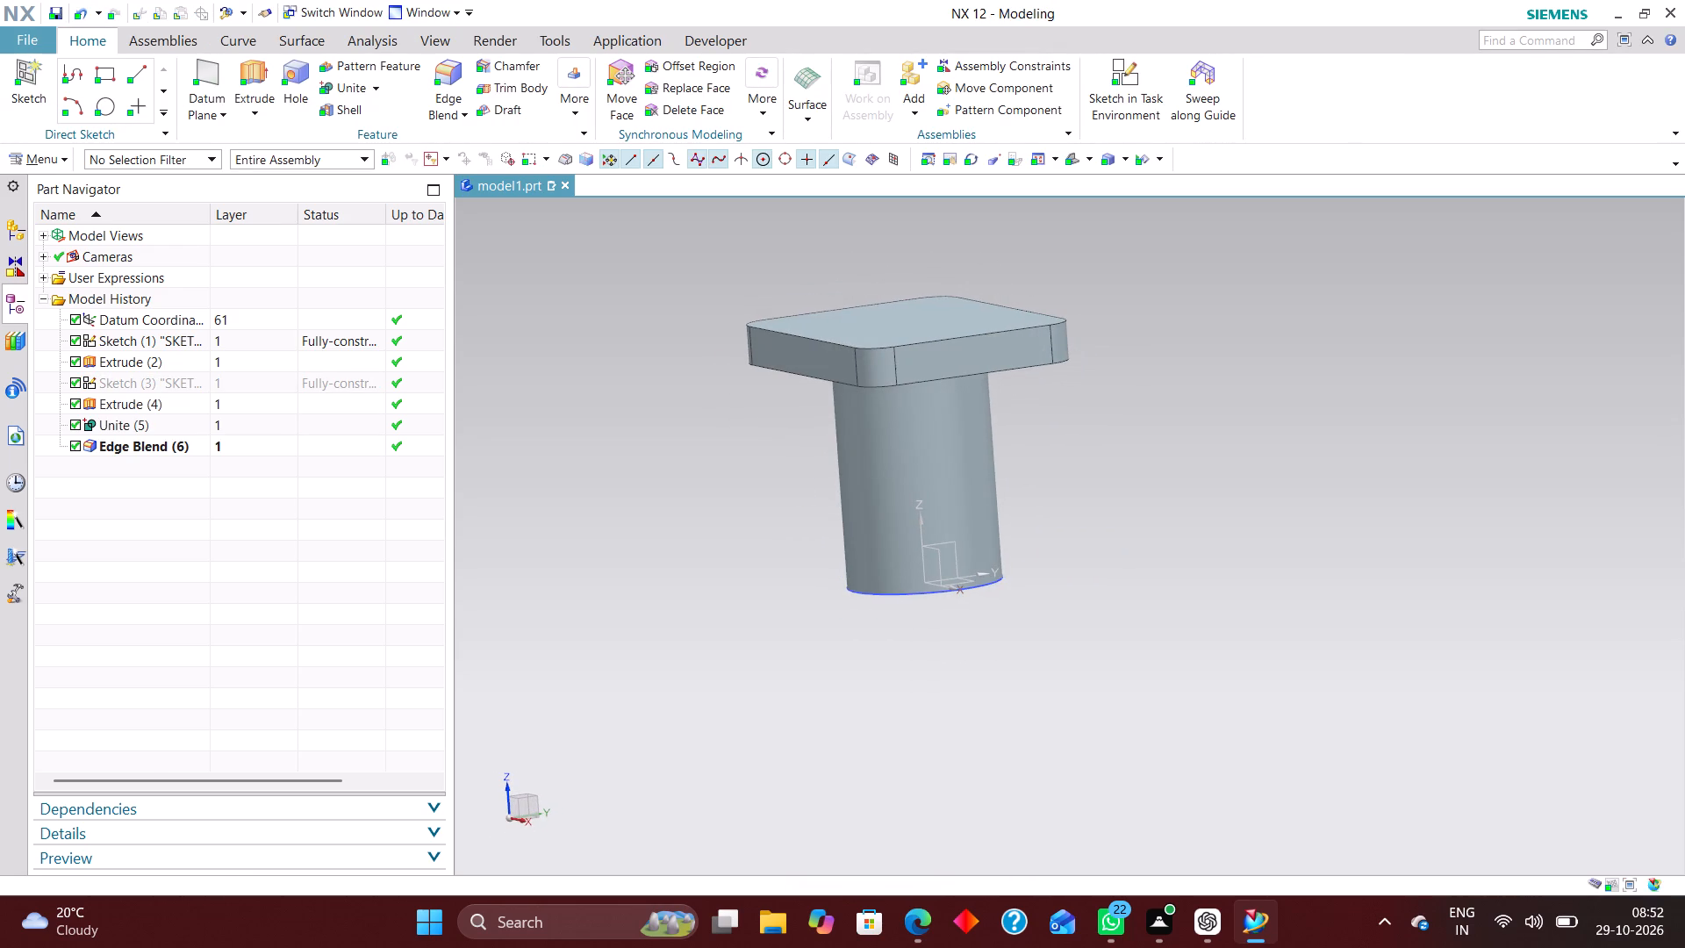
pyautogui.moveTo(886, 592); pyautogui.dragTo(871, 628, button='right')
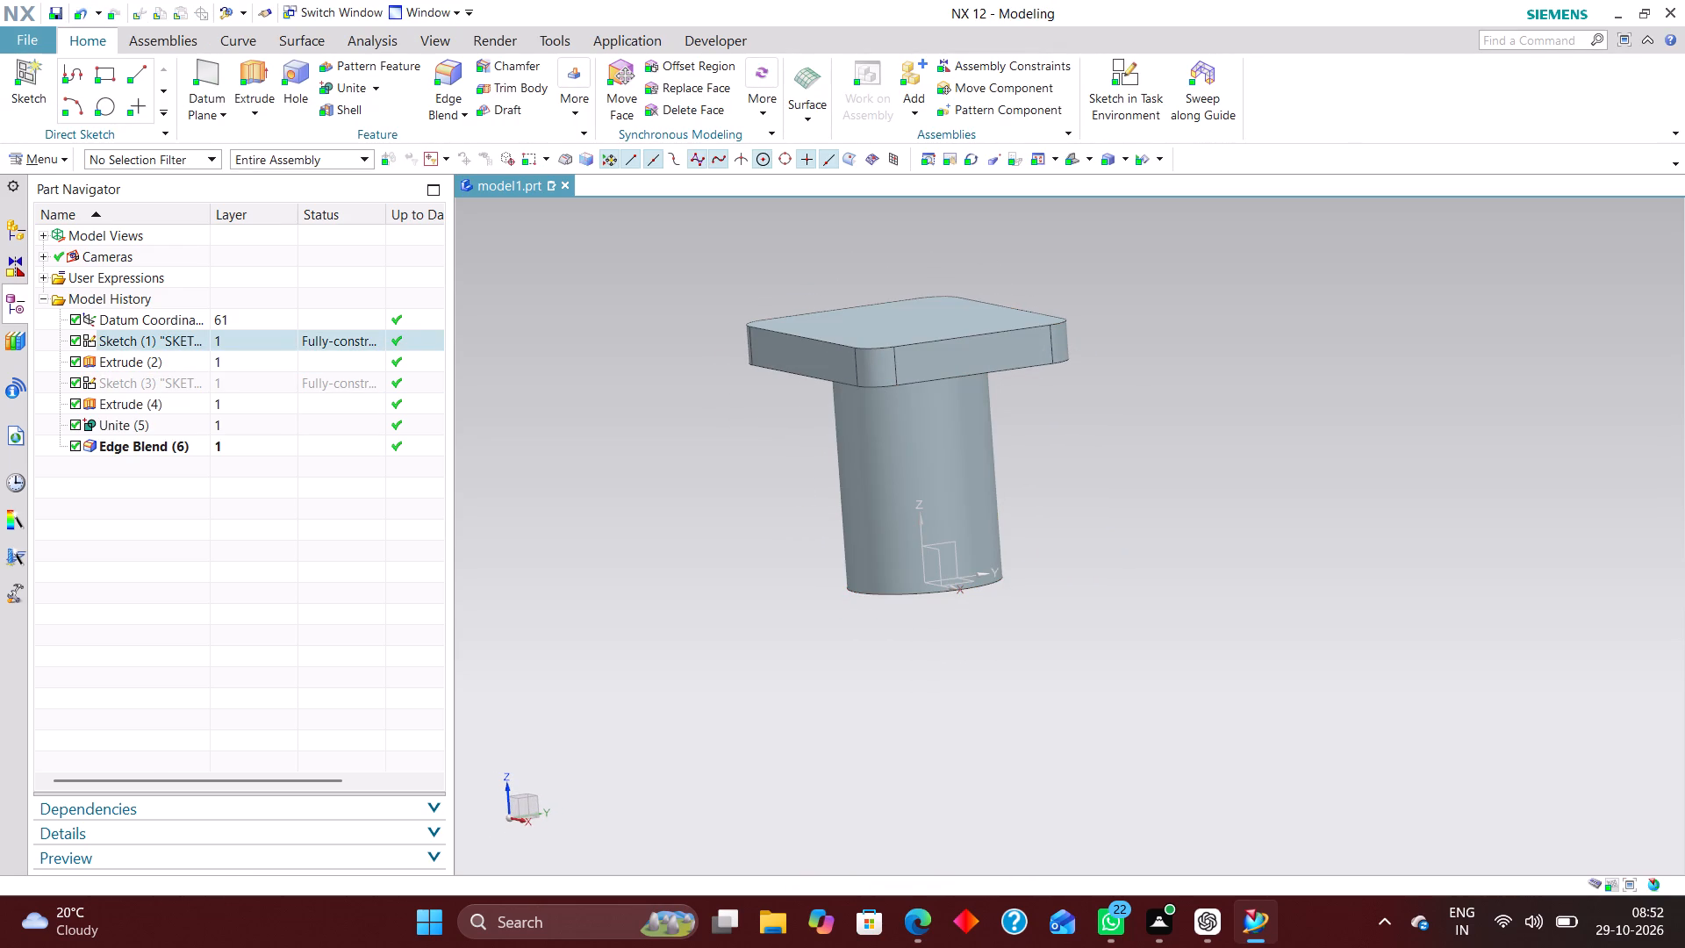
# Create a new sketch in the task environment on the datum coordinate system's YZ plane.
pyautogui.press('End')
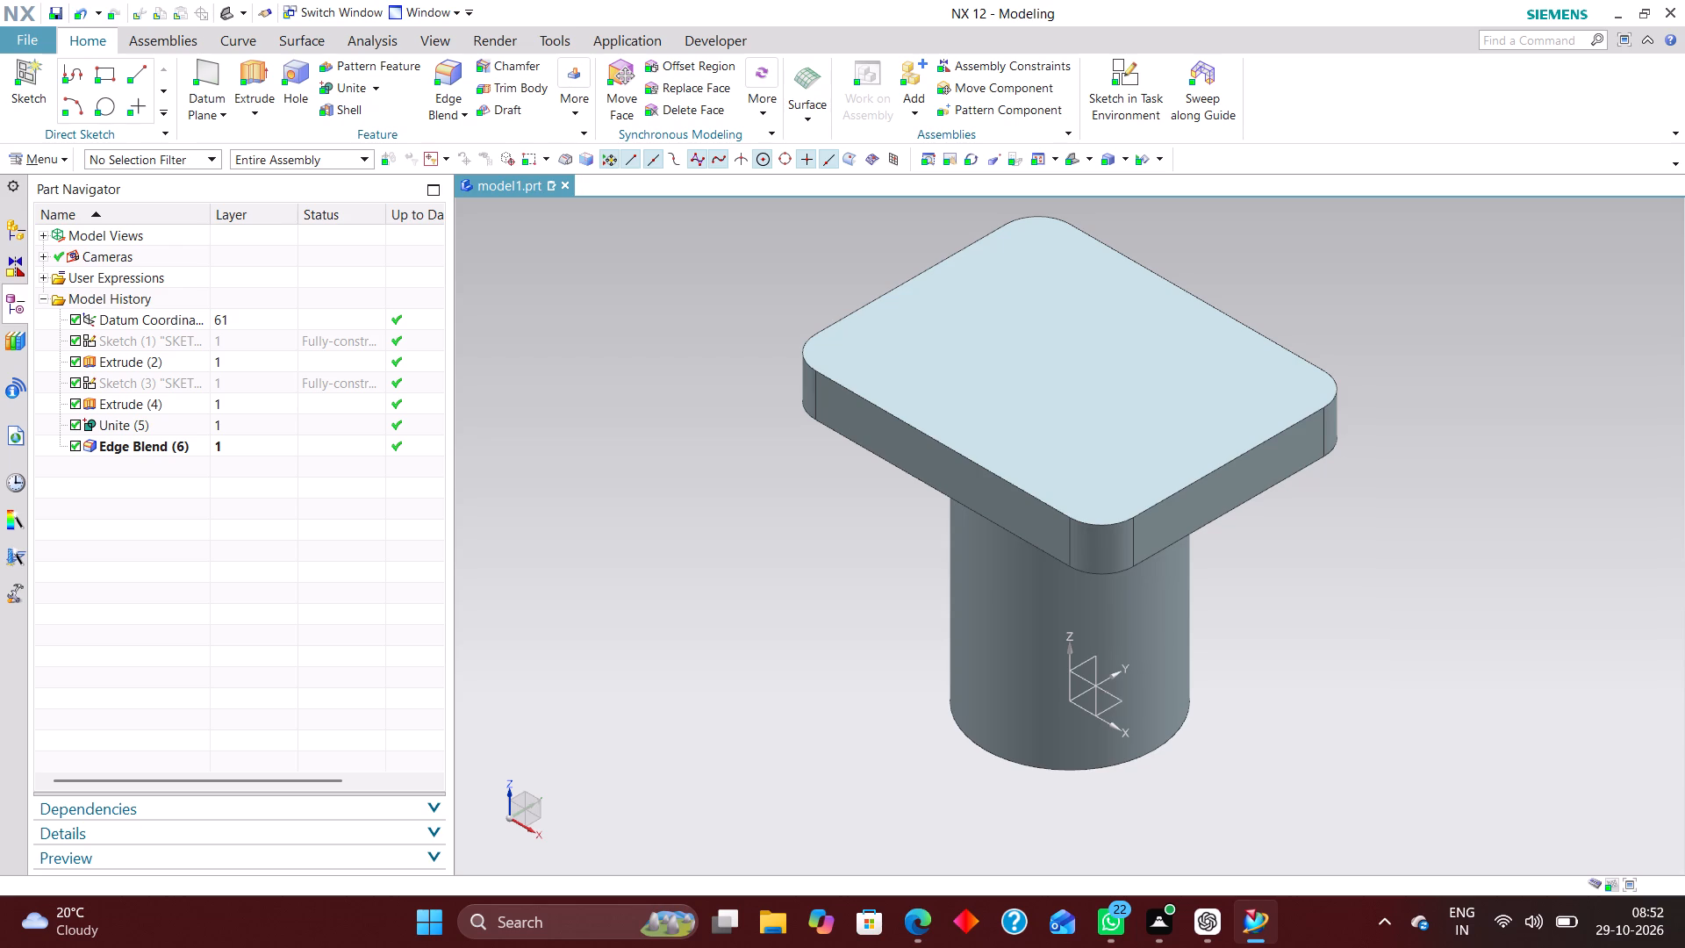
pyautogui.click(1125, 74)
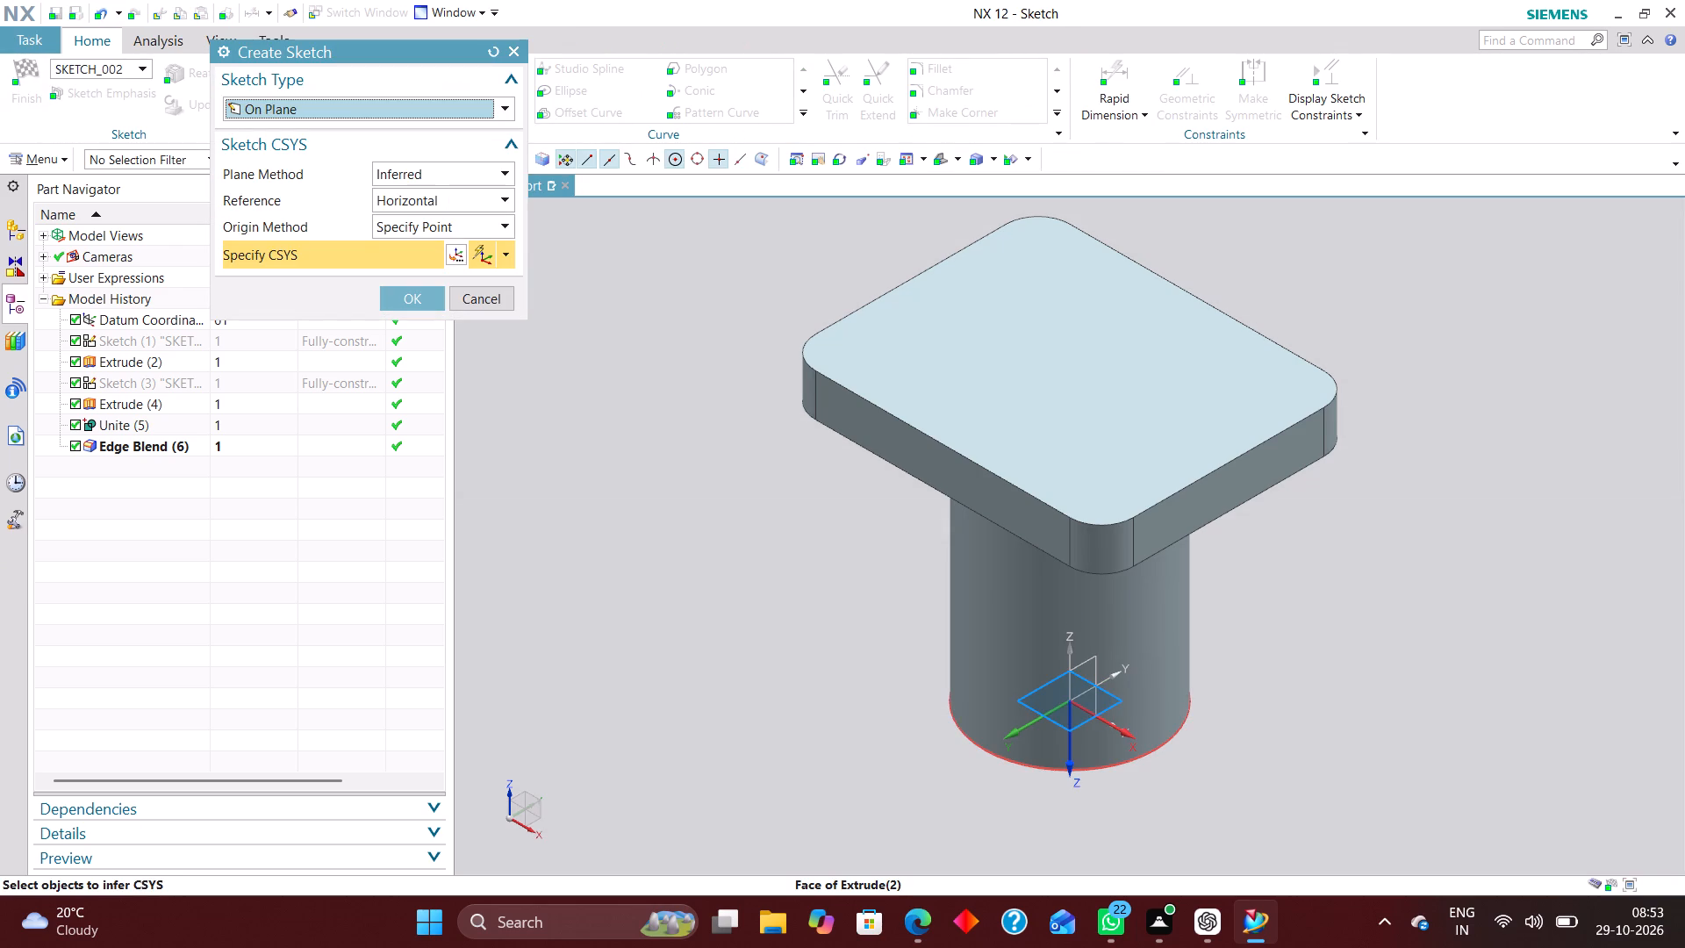
pyautogui.click(1090, 659)
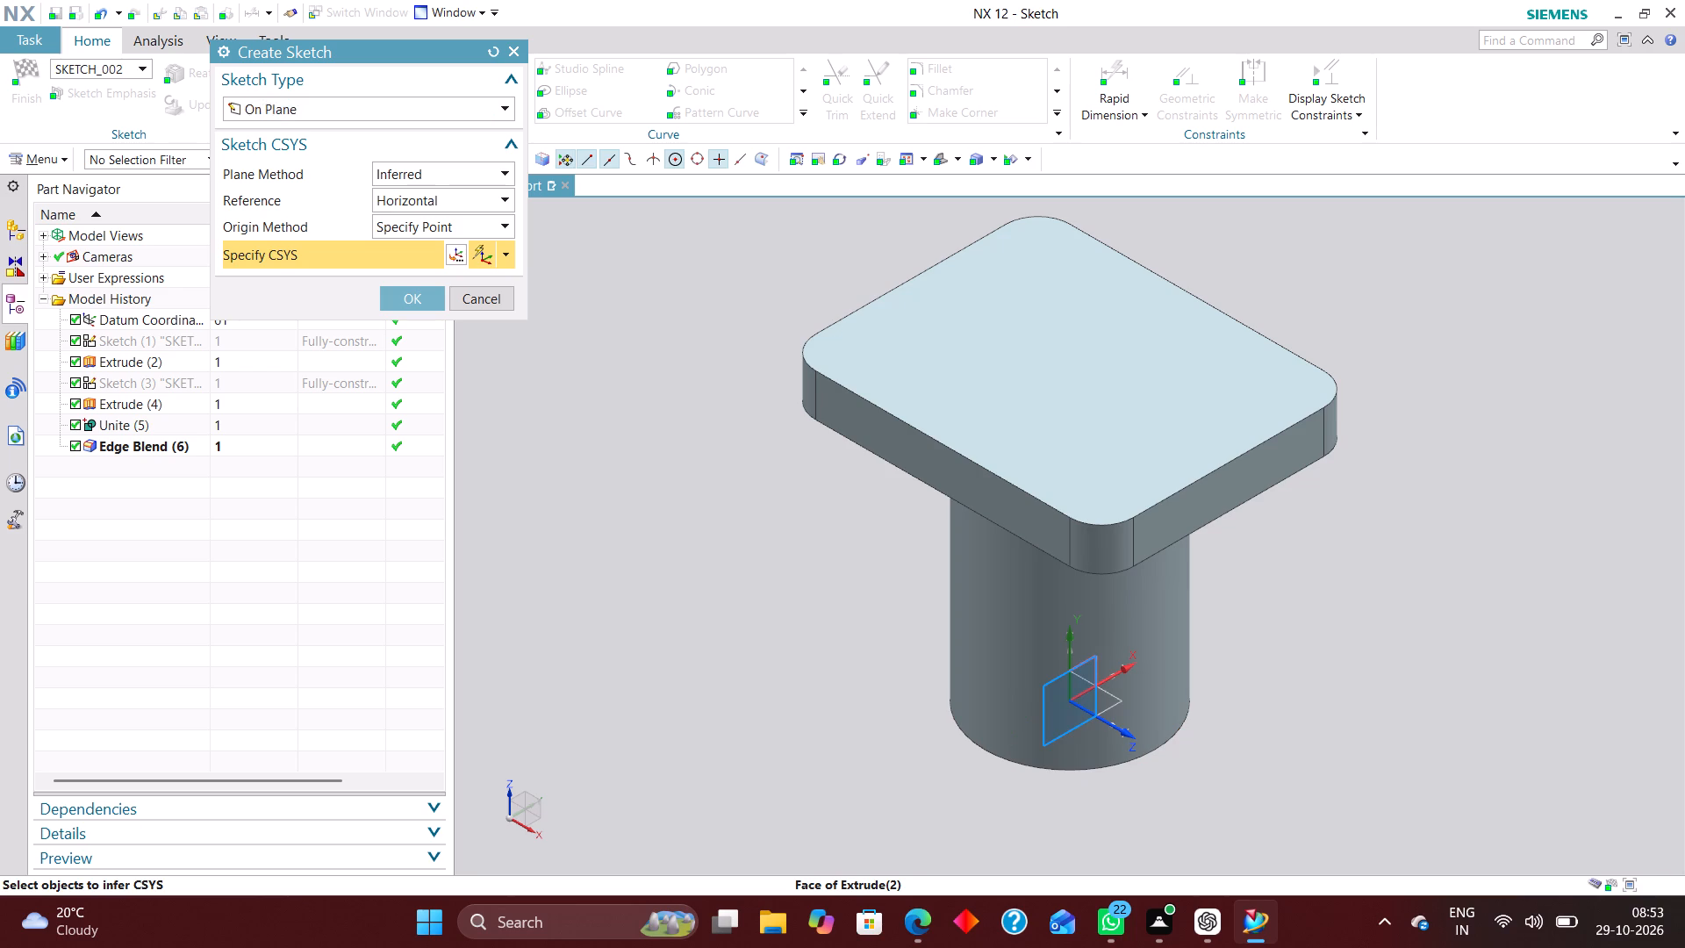
pyautogui.click(408, 292)
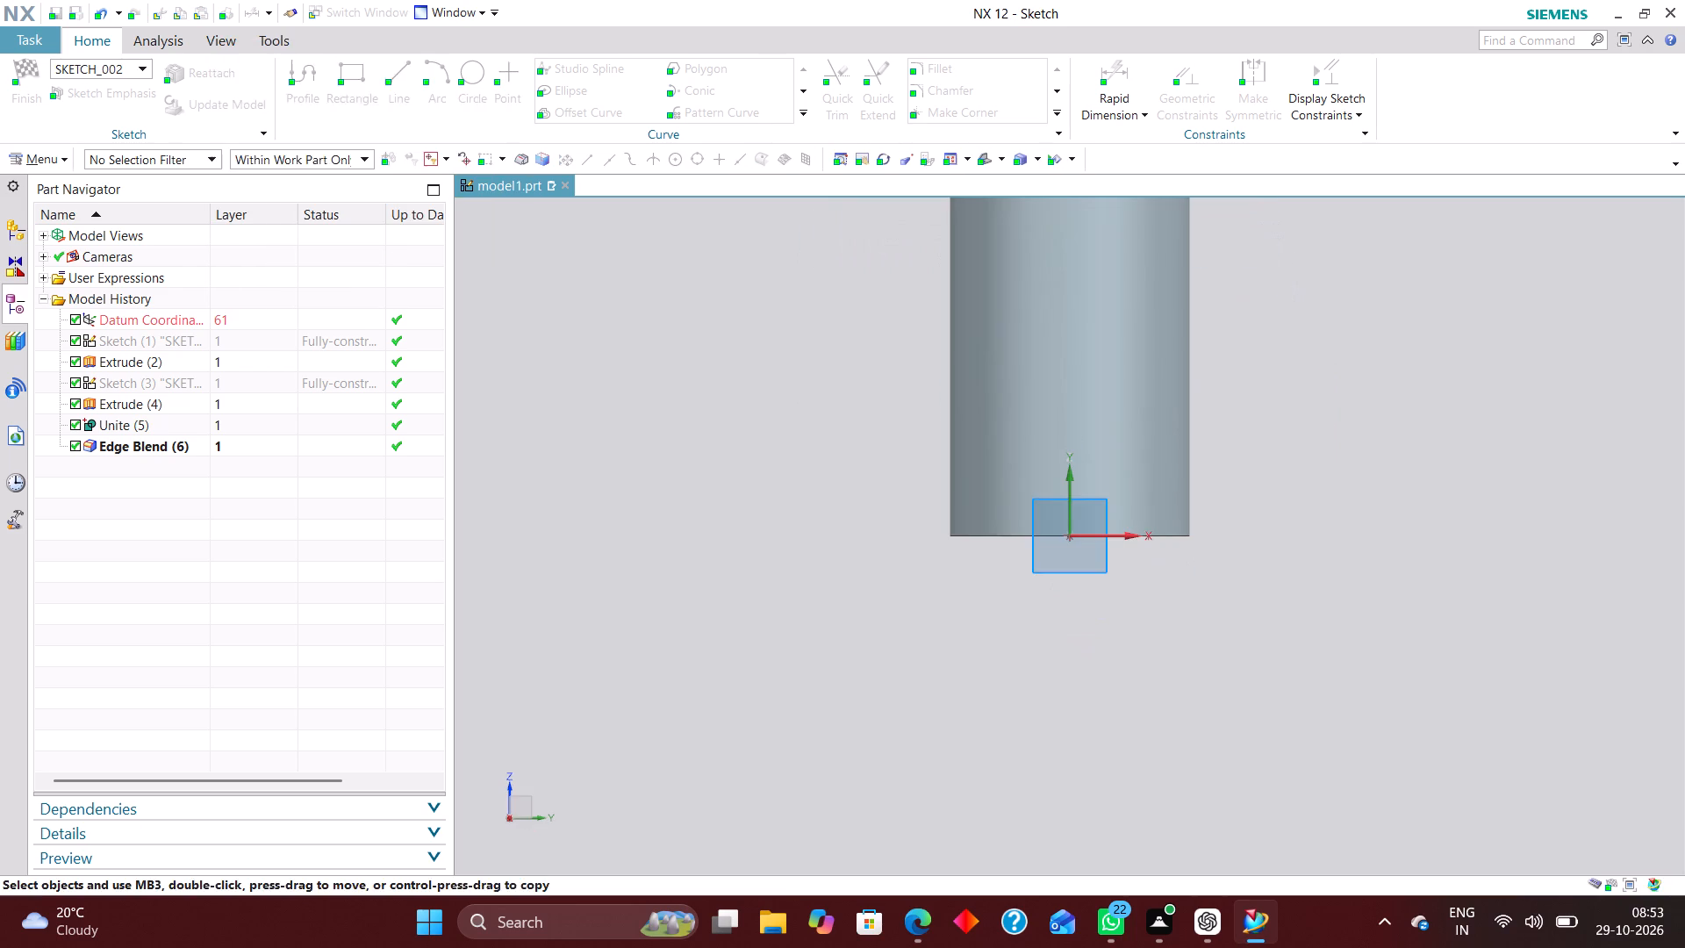
# Sketch a rectangle about 24 × 8 mm straddling the cylinder's +Y side edge, slightly above its base.
pyautogui.scroll(-3, 1034, 590)
pyautogui.scroll(4, 1130, 531)
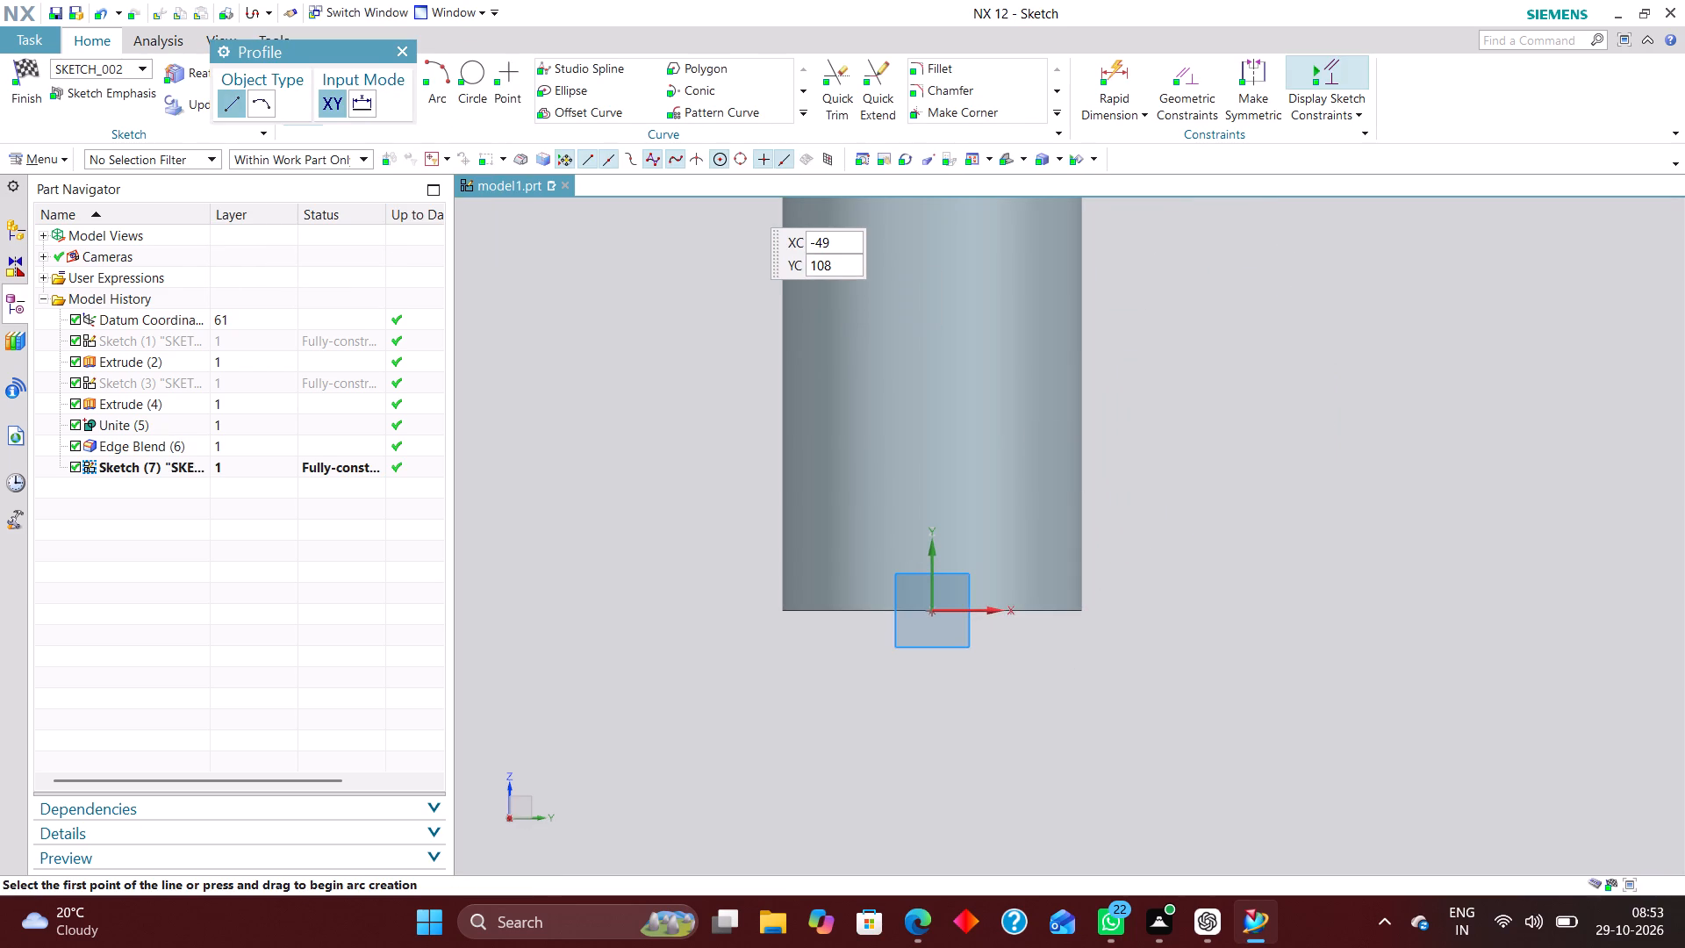
pyautogui.moveTo(356, 43); pyautogui.dragTo(357, 132)
pyautogui.click(359, 61)
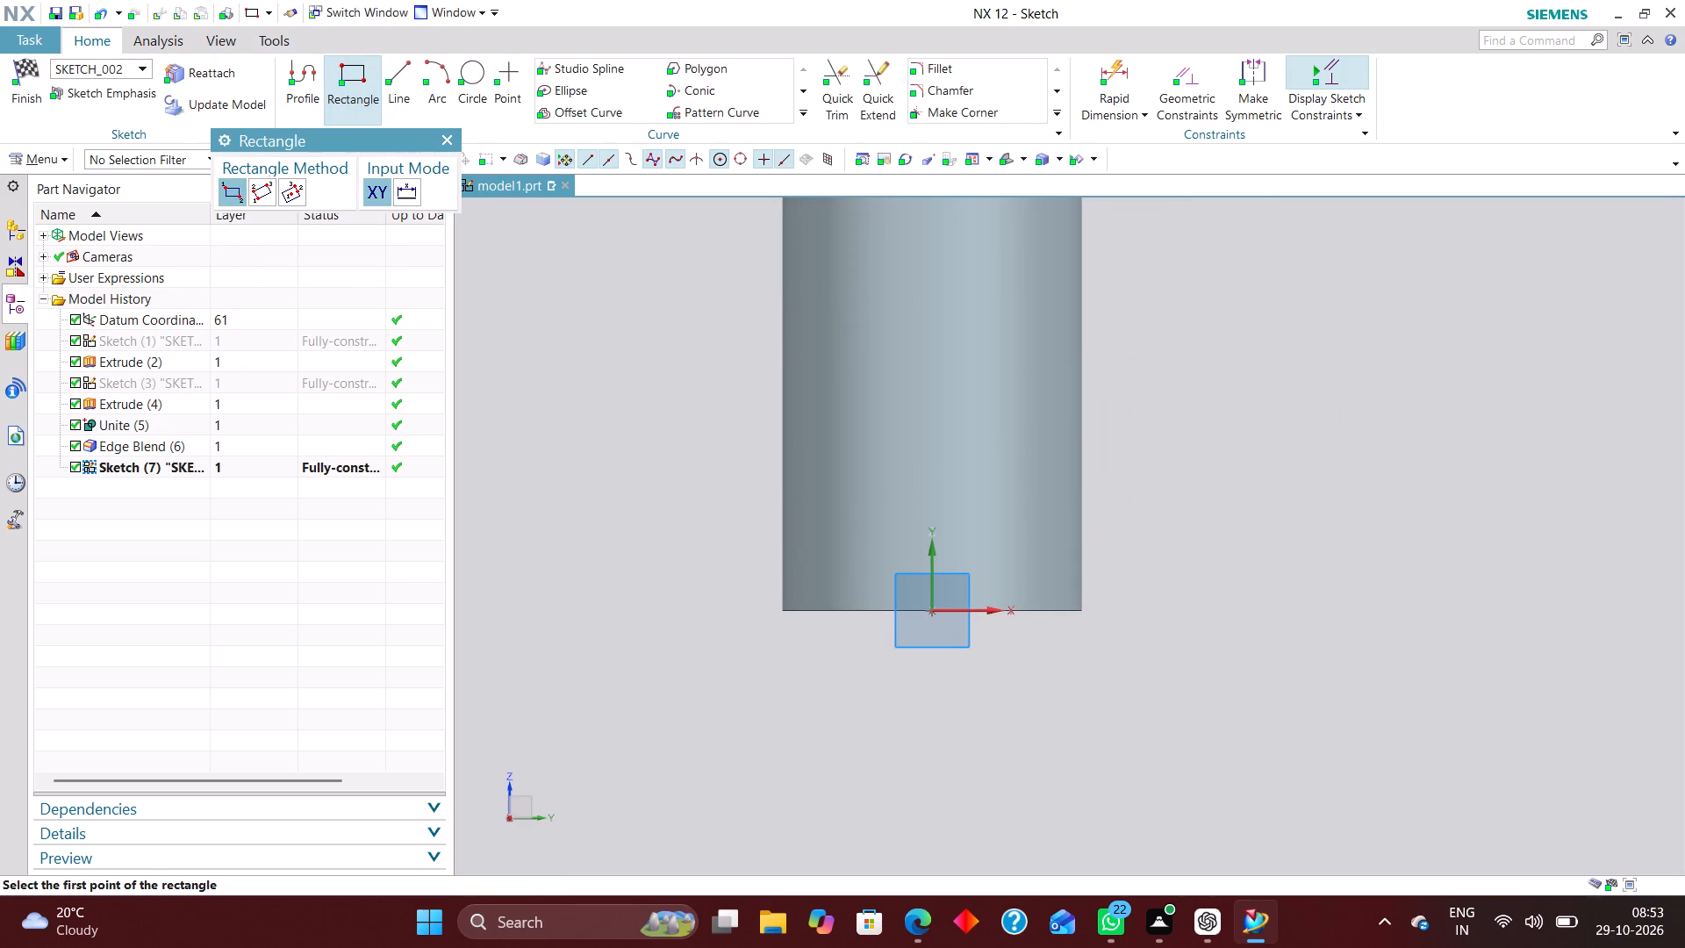
pyautogui.click(1033, 494)
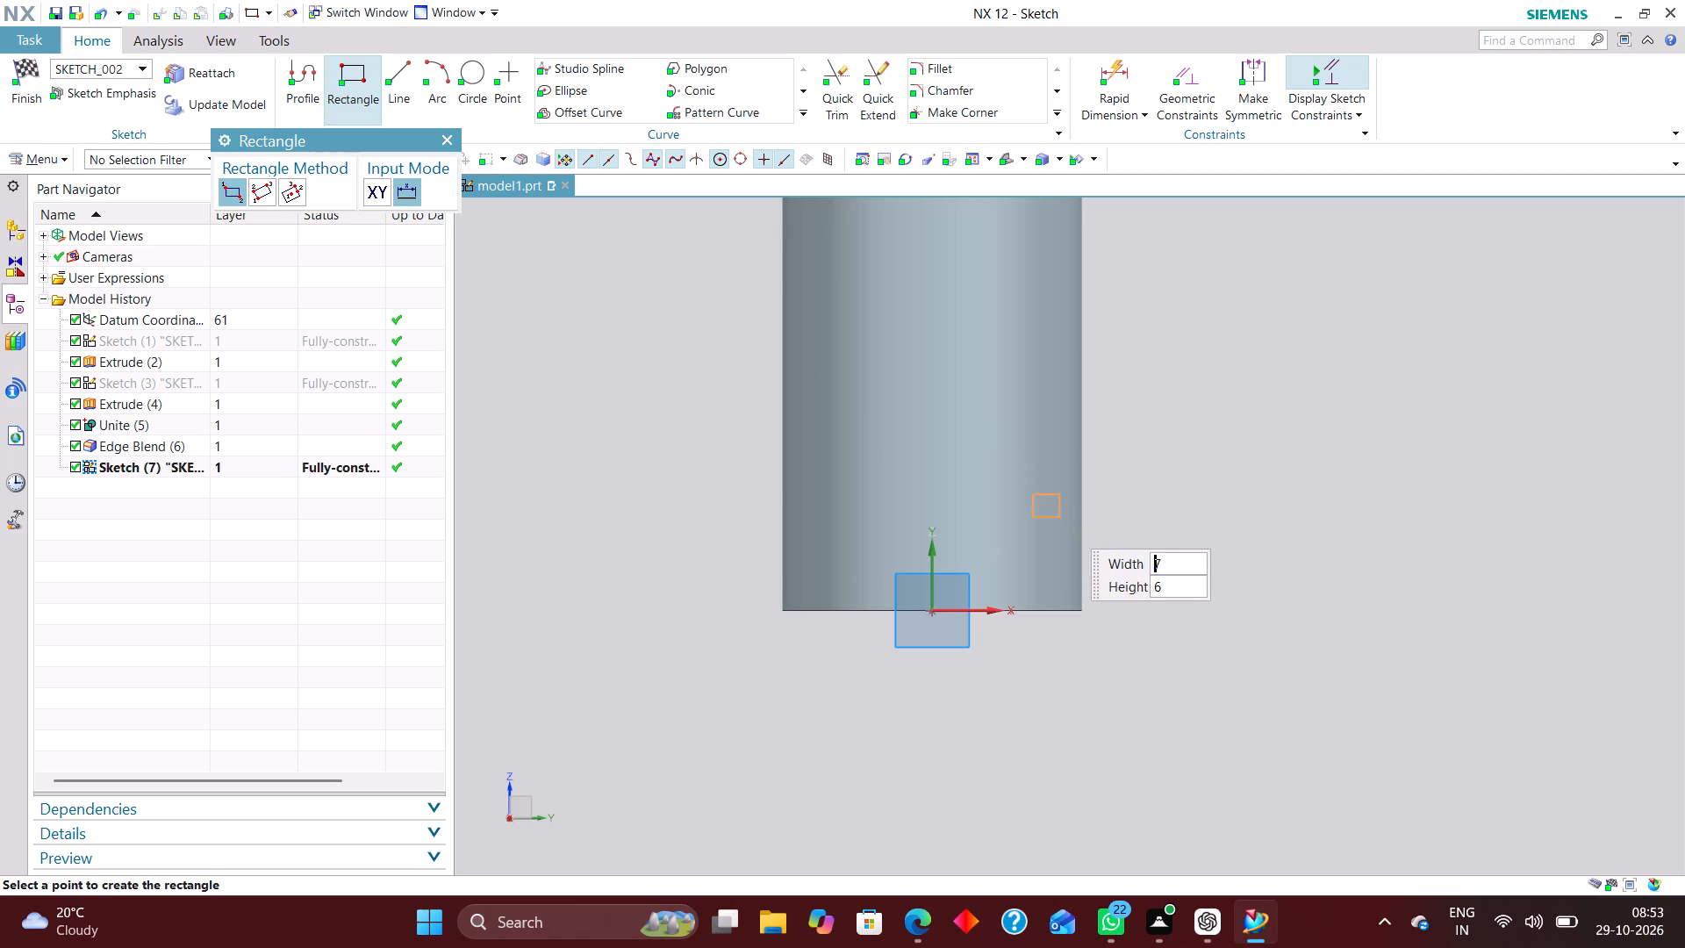
pyautogui.click(1119, 523)
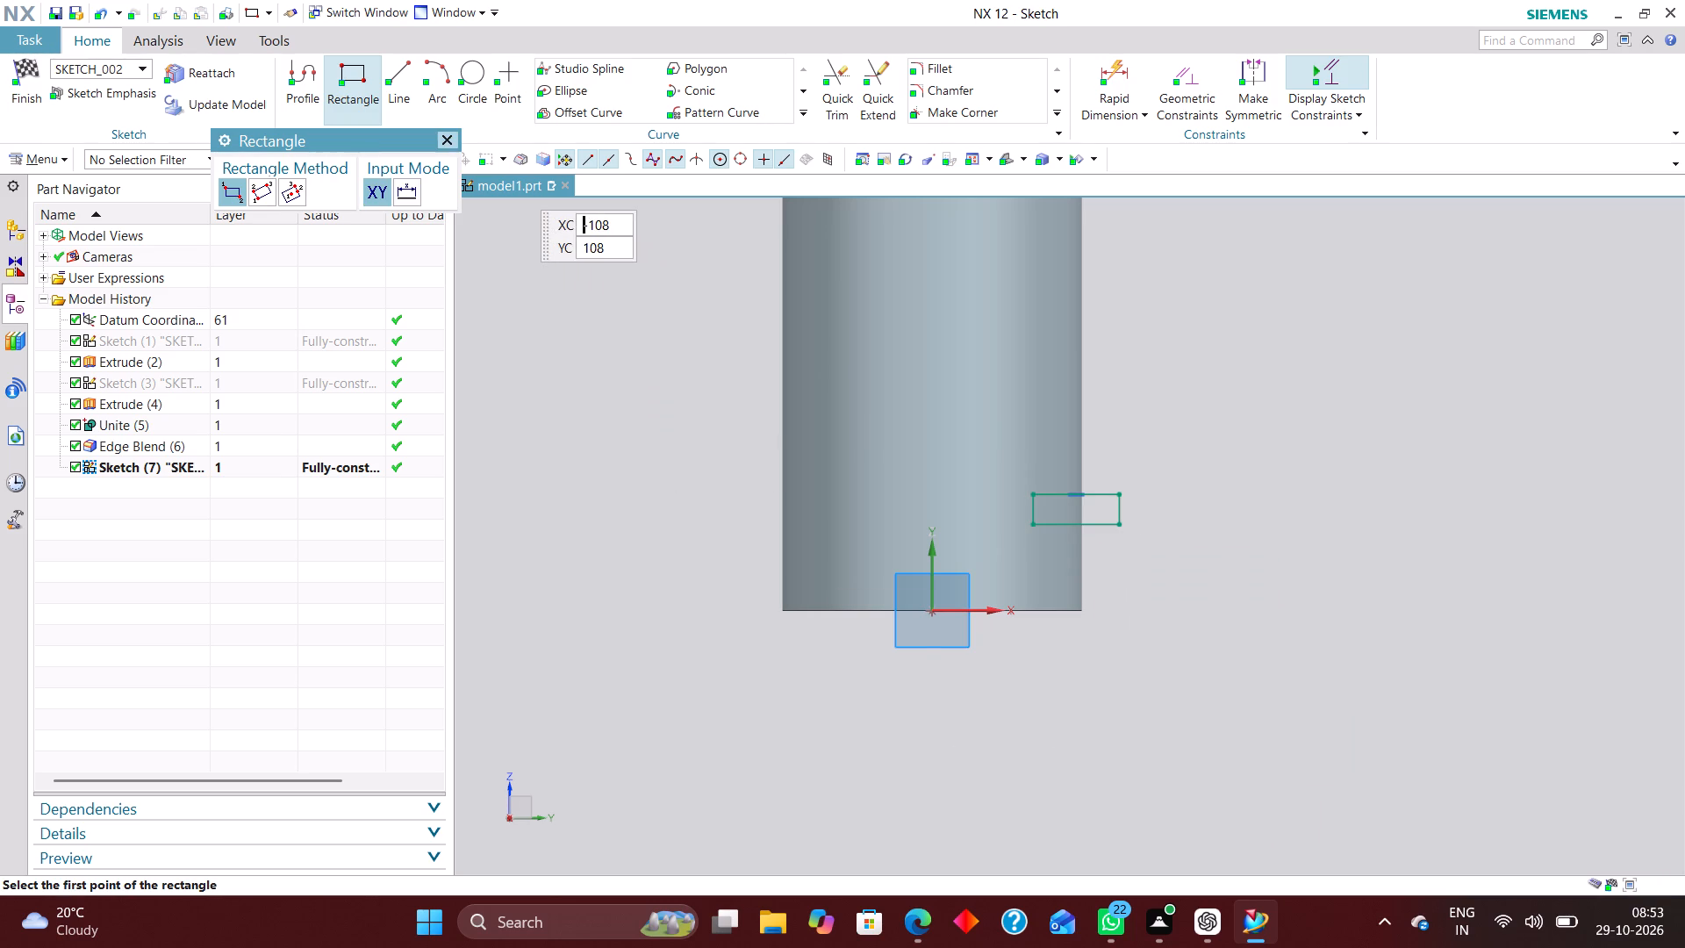
pyautogui.click(448, 140)
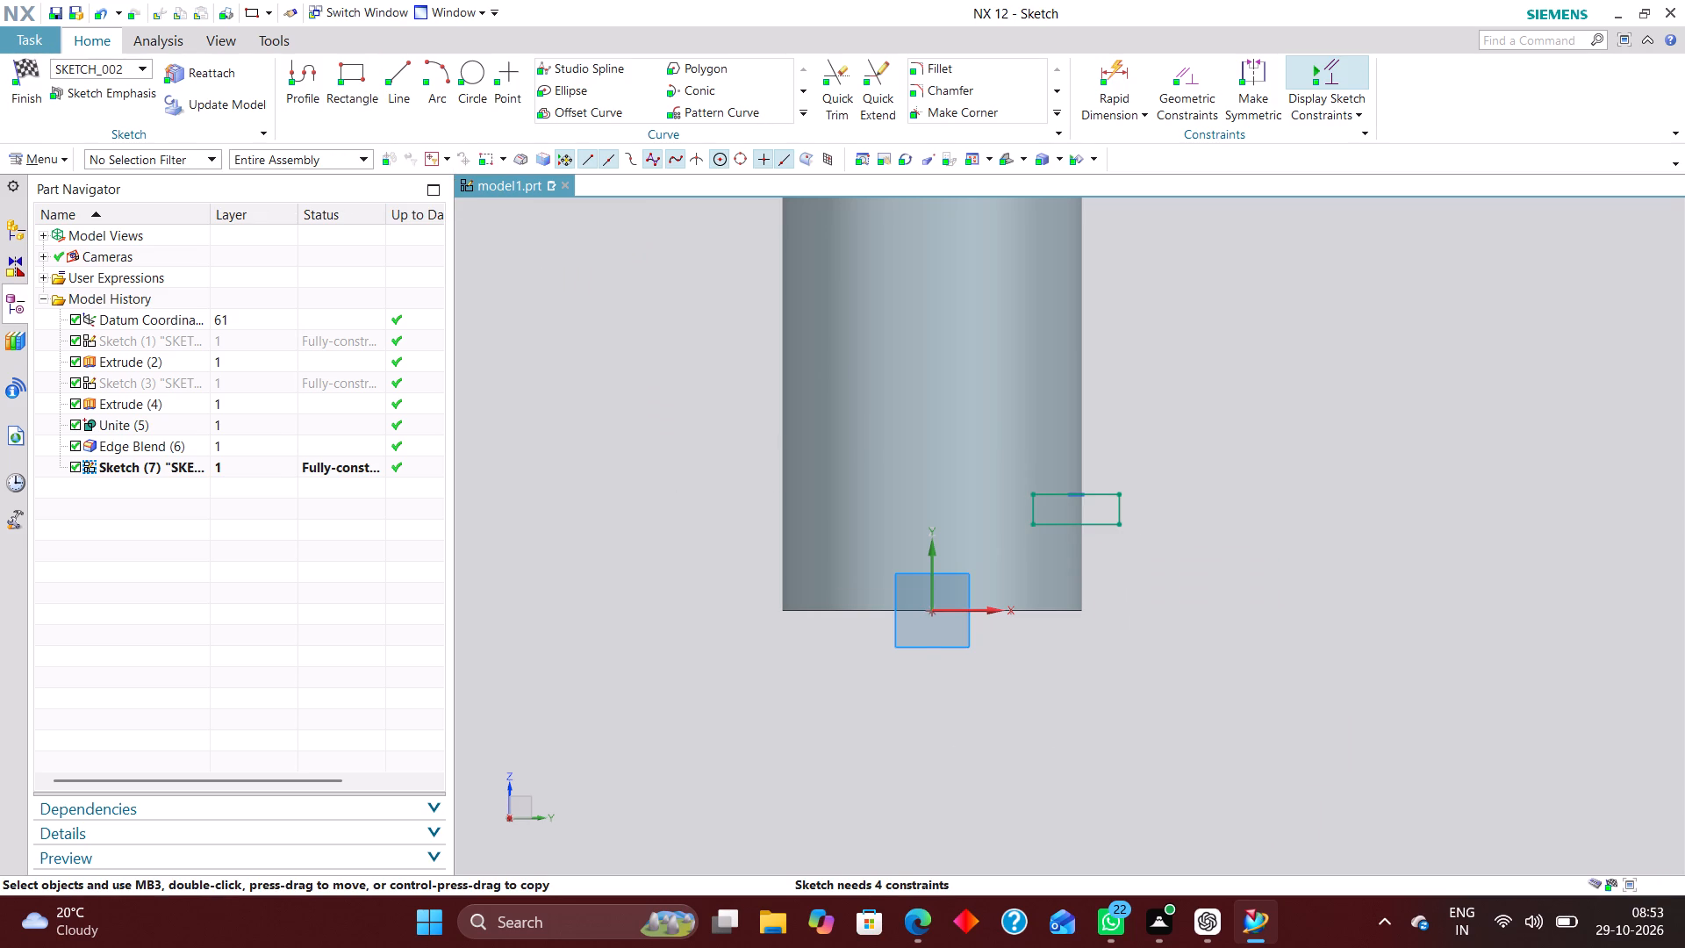
# Dimension the small rectangle's height at its outer vertical edge and set it to 10 mm.
pyautogui.click(1107, 73)
pyautogui.scroll(2, 1136, 531)
pyautogui.click(1115, 503)
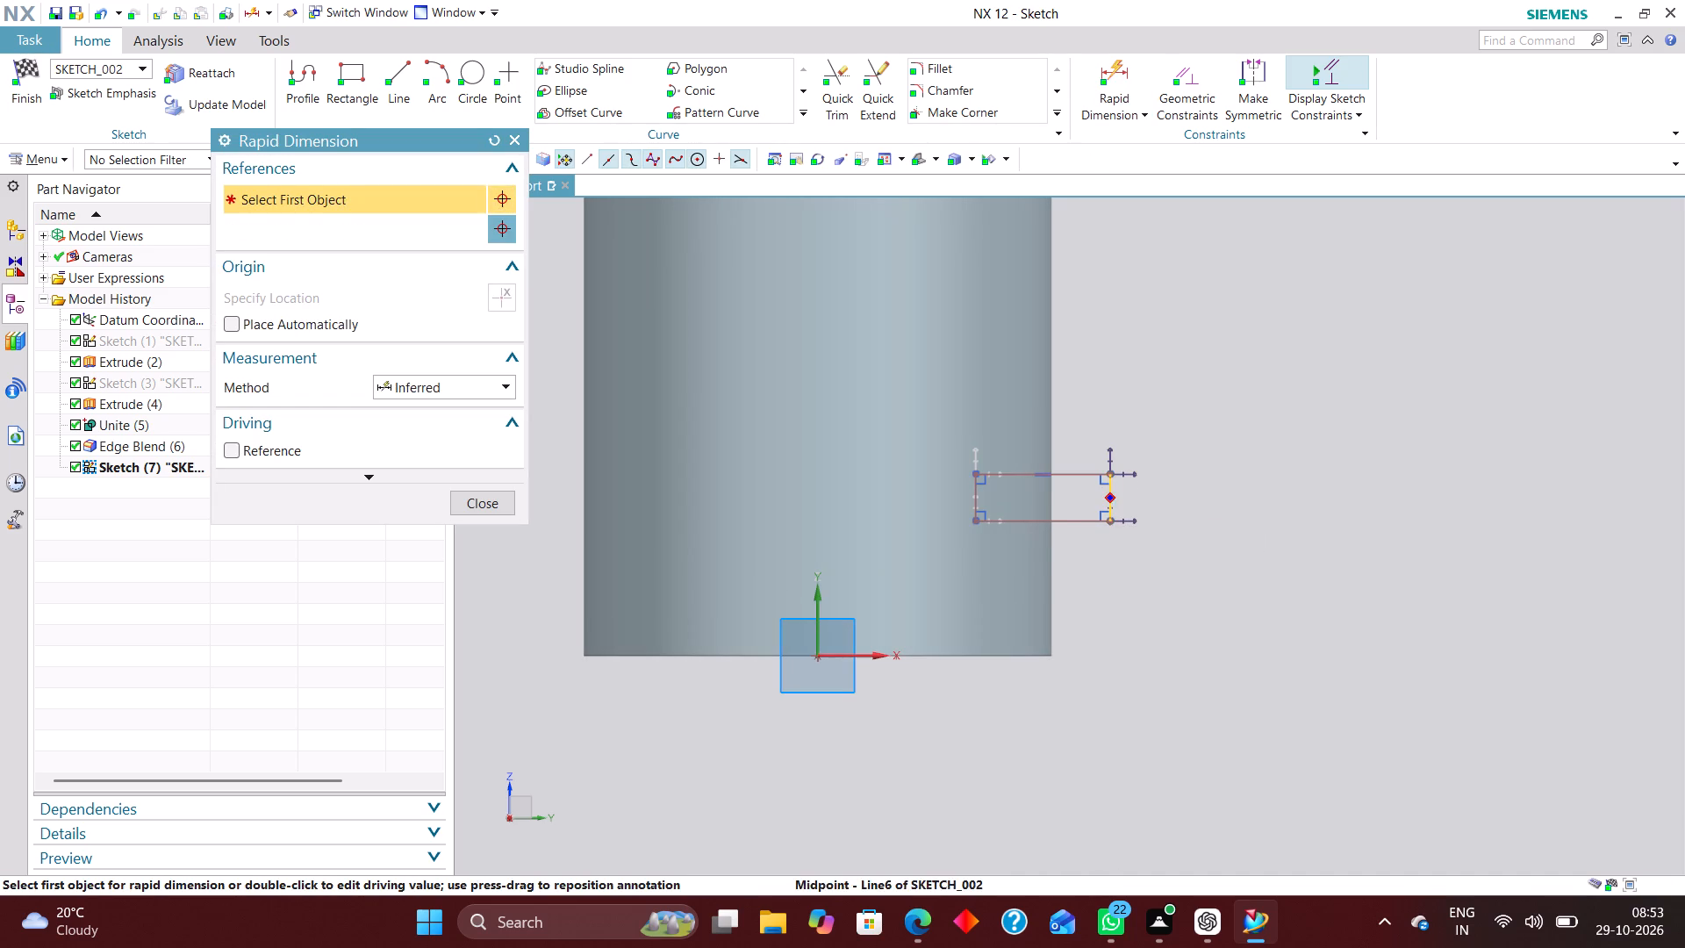
pyautogui.click(495, 145)
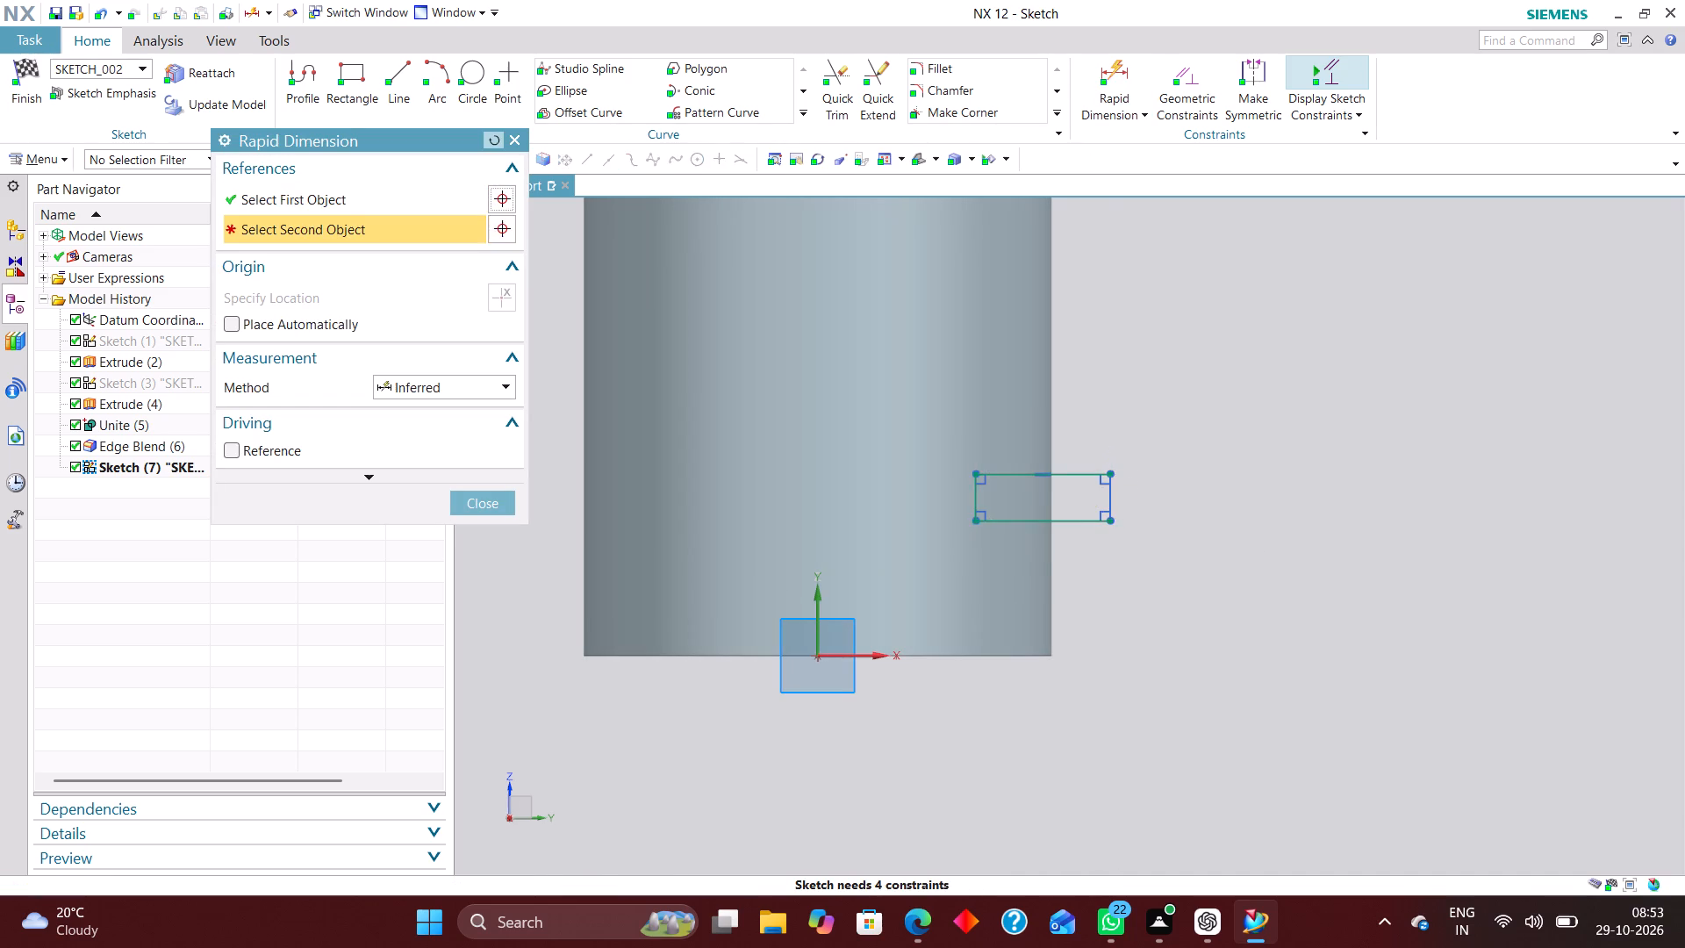
pyautogui.scroll(5, 1093, 500)
pyautogui.click(1132, 513)
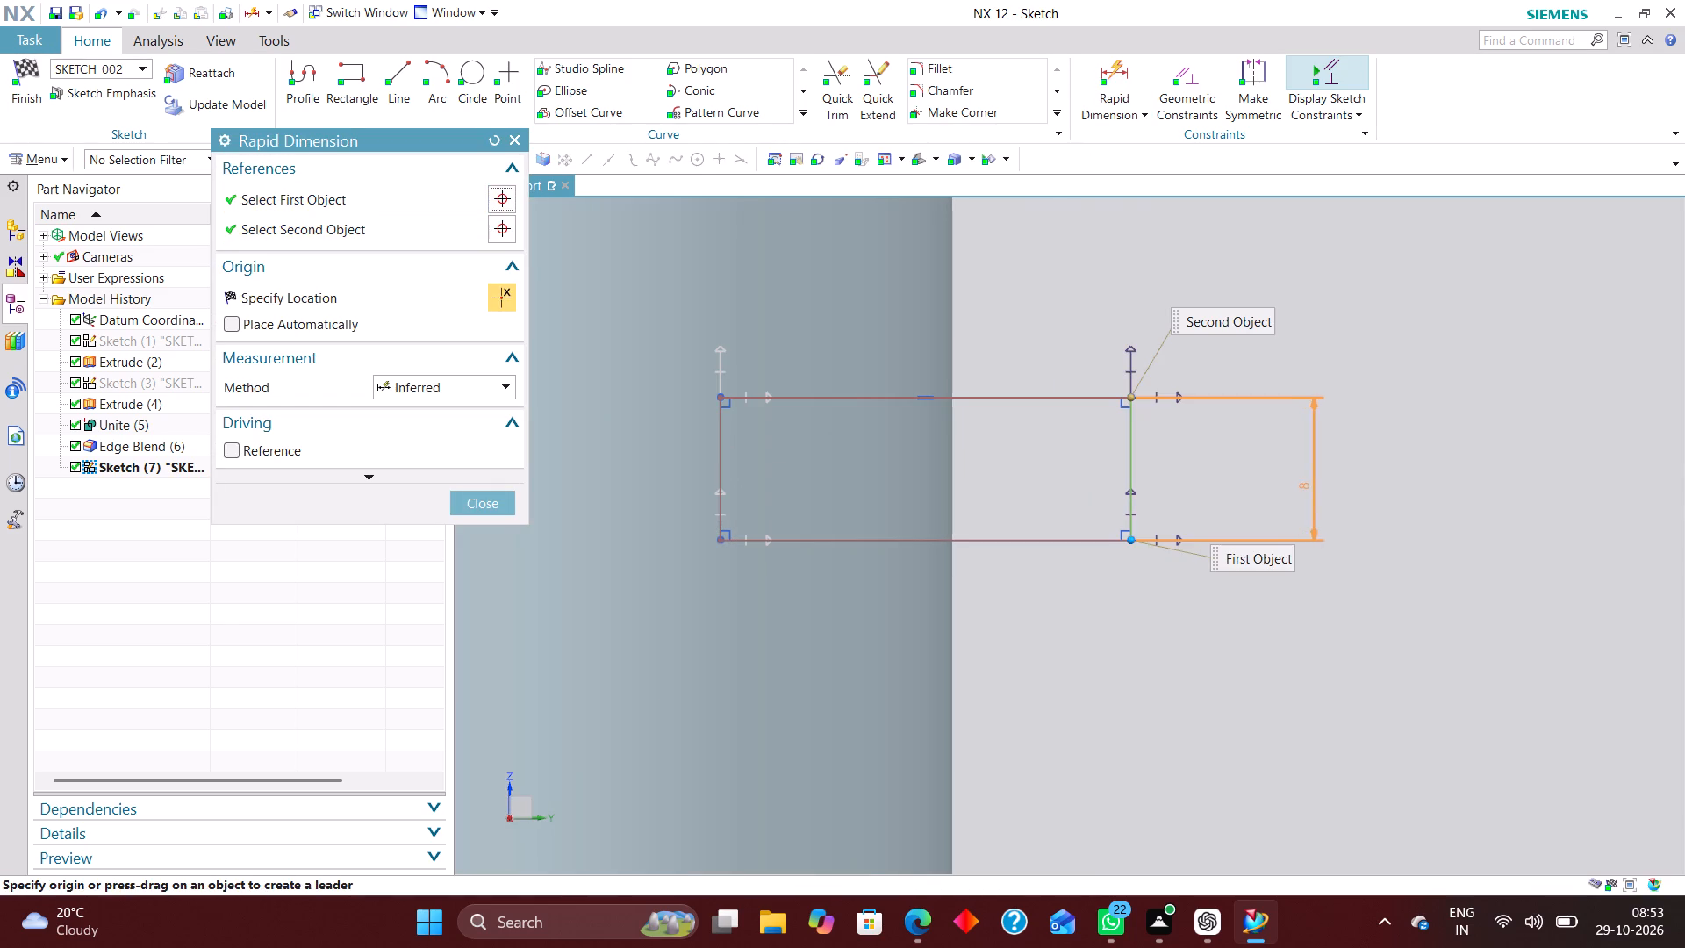
pyautogui.click(1305, 484)
pyautogui.press('1')
pyautogui.press('0')
pyautogui.press('Return')
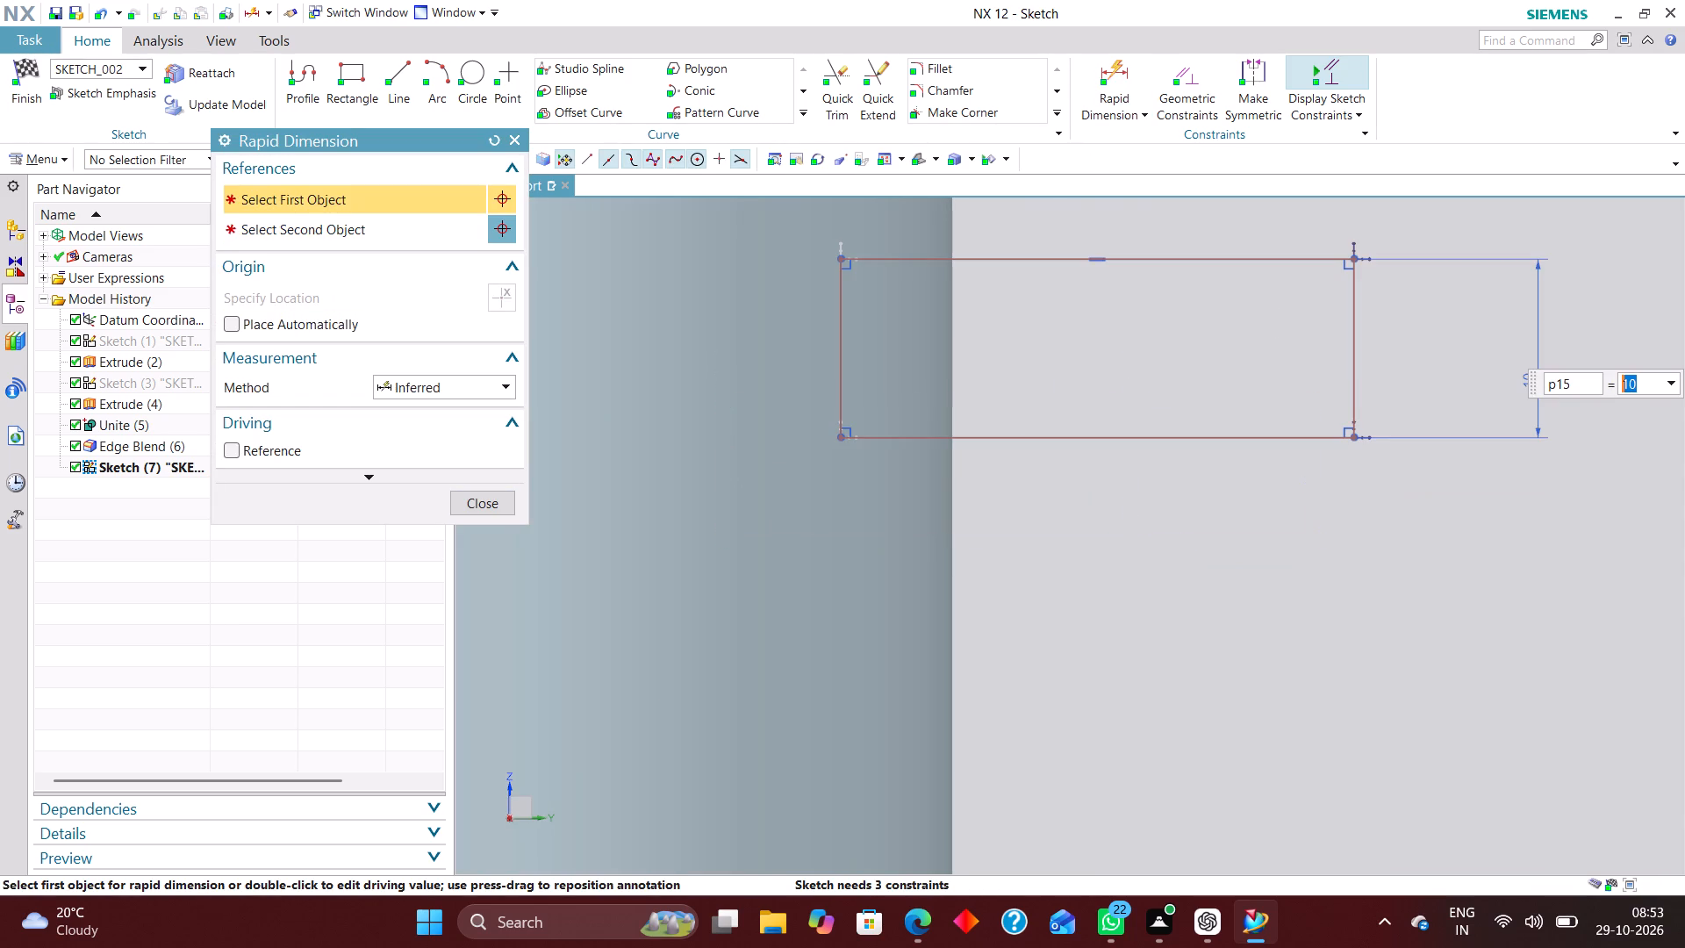
# Dimension the rectangle's bottom edge from the horizontal sketch axis at the cylinder's base and set it to 25 mm.
pyautogui.scroll(-4, 1066, 493)
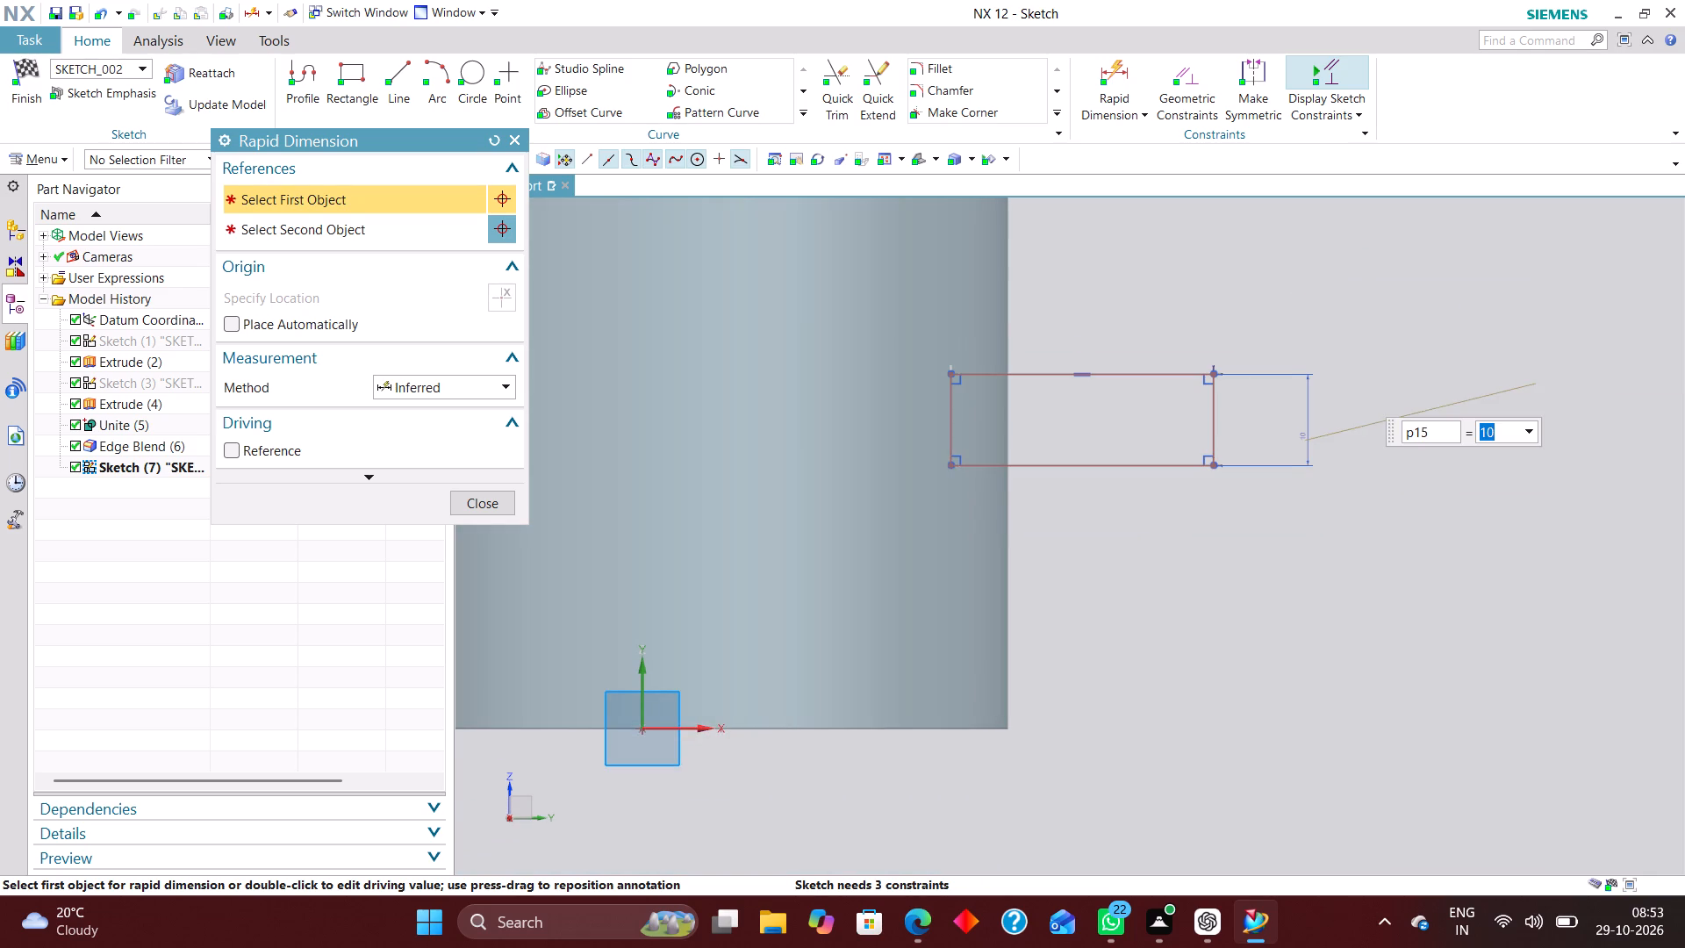
pyautogui.scroll(-1, 1065, 587)
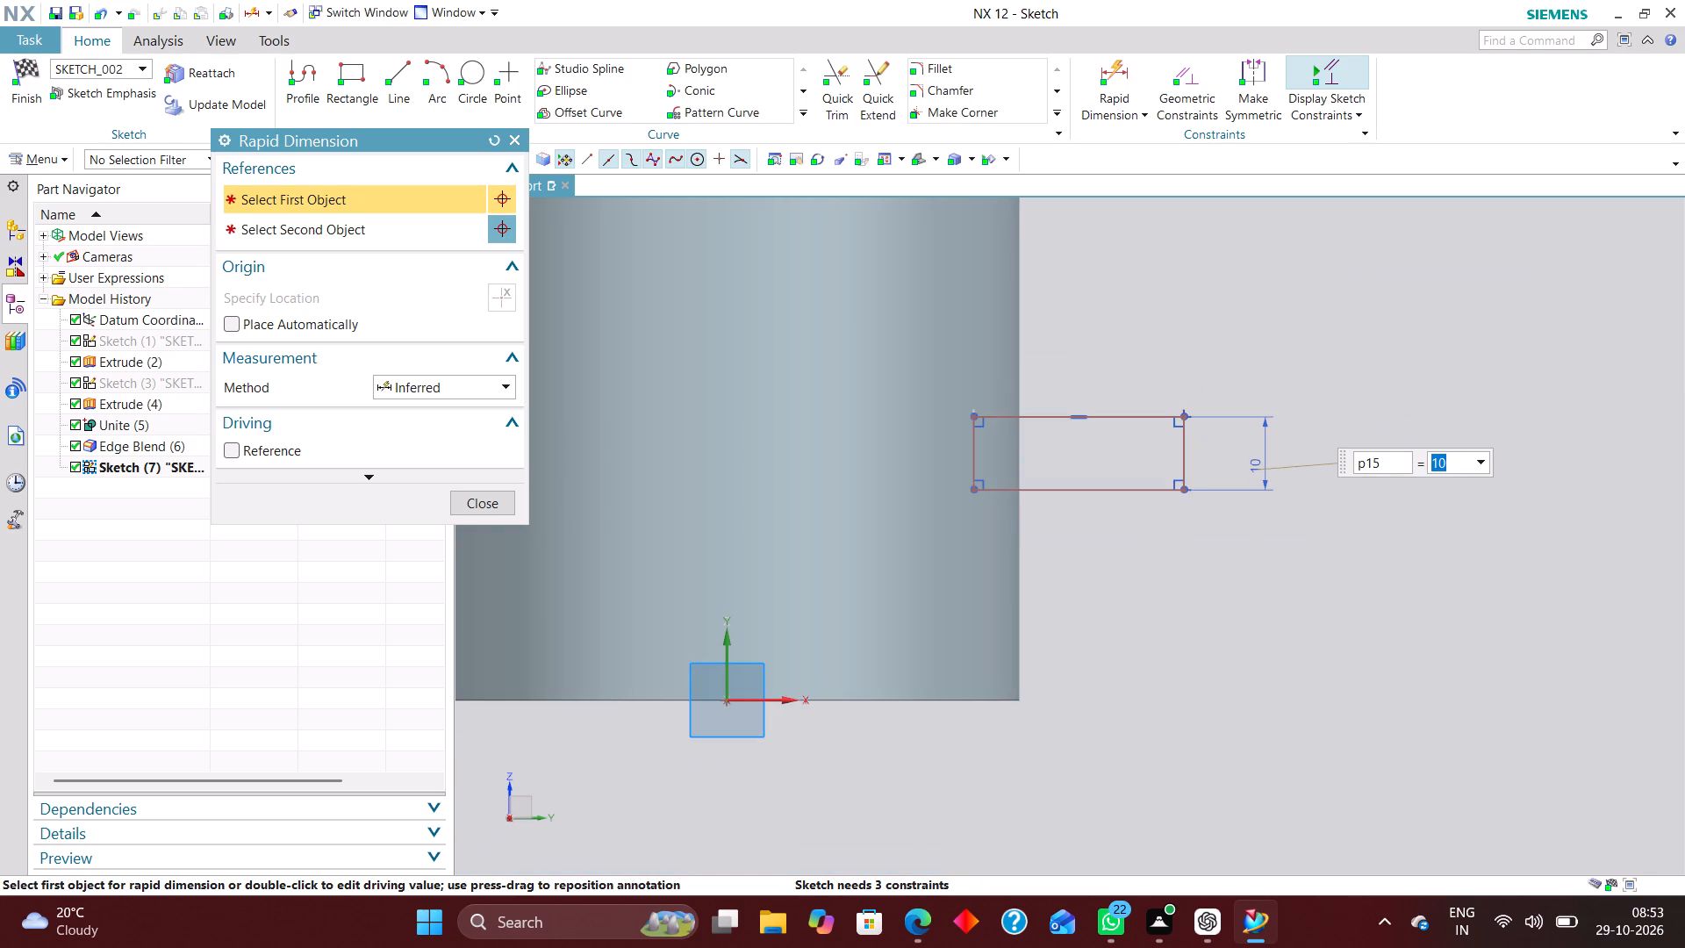
pyautogui.click(752, 702)
pyautogui.click(1131, 493)
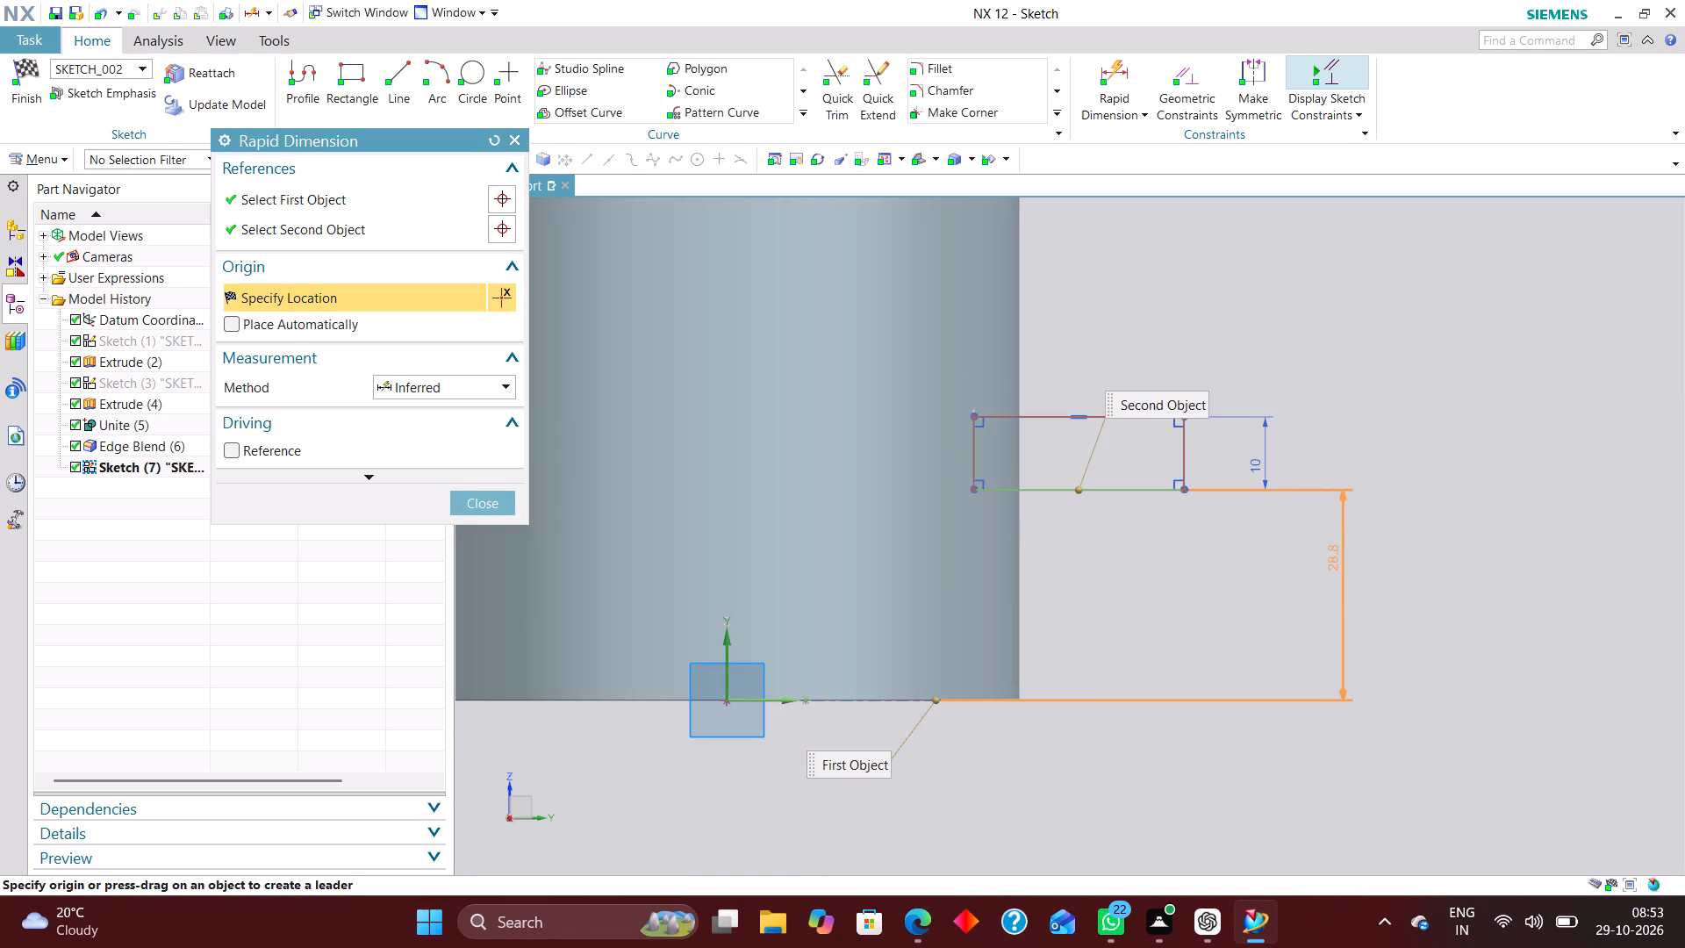
pyautogui.click(1333, 589)
pyautogui.write('25')
pyautogui.press('Return')
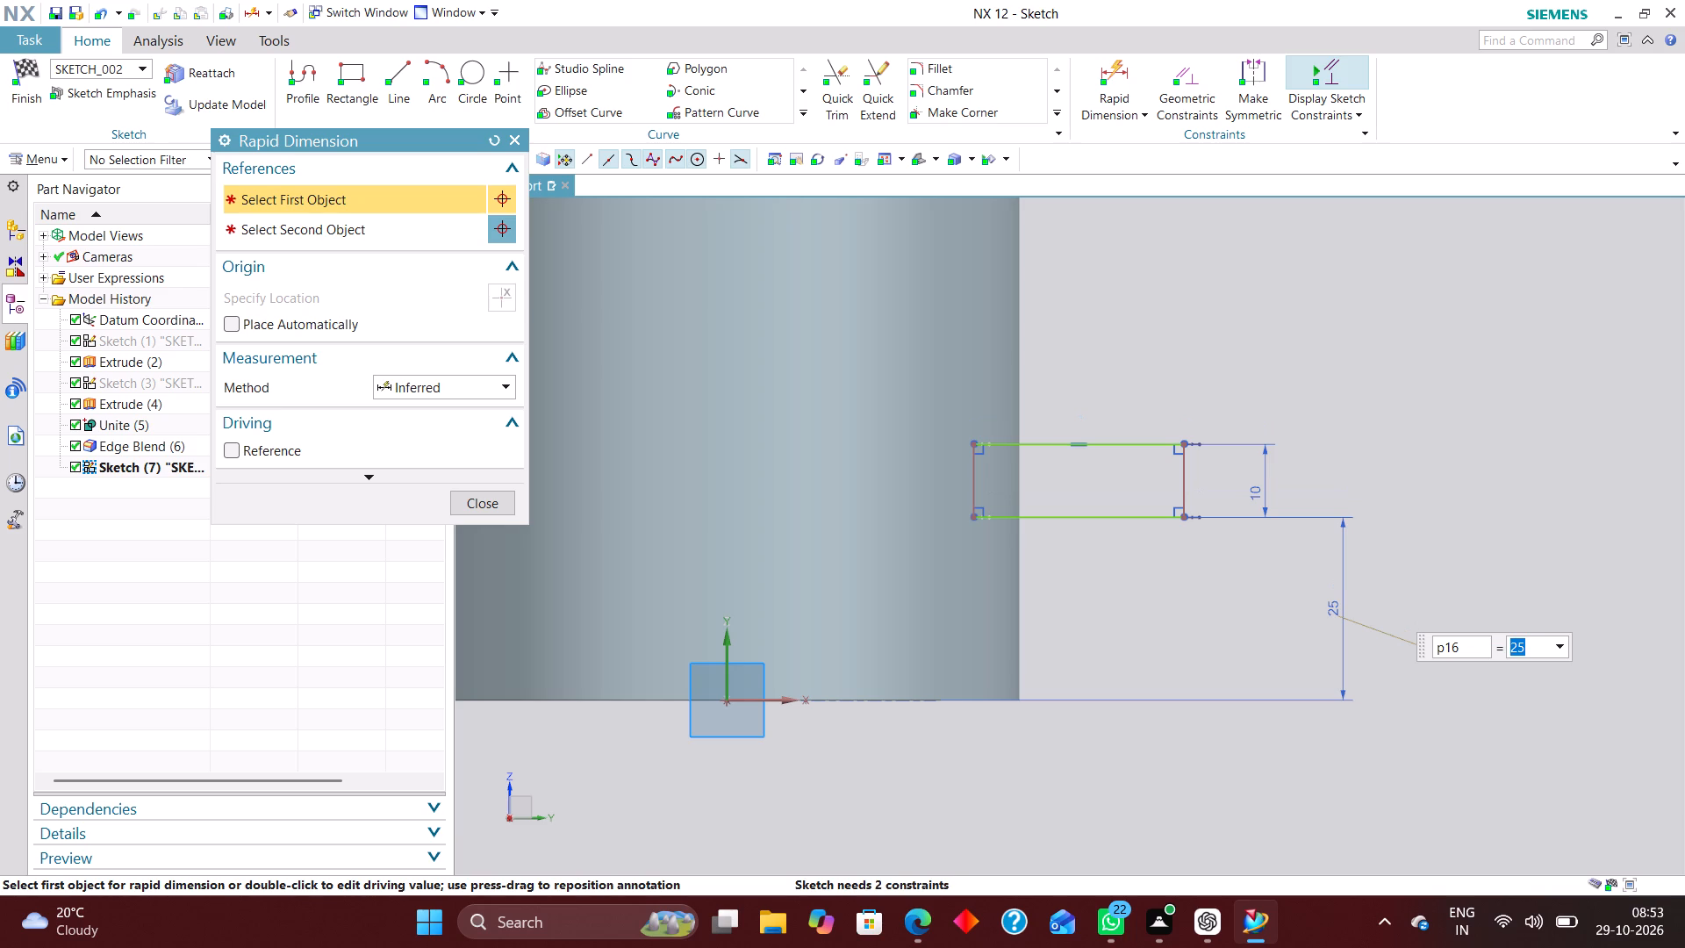
pyautogui.click(1553, 585)
# Open the reference drawing Esercizio 22.jpg in Photos, examine the groove dimensions in section A-A, and return to NX.
pyautogui.click(776, 925)
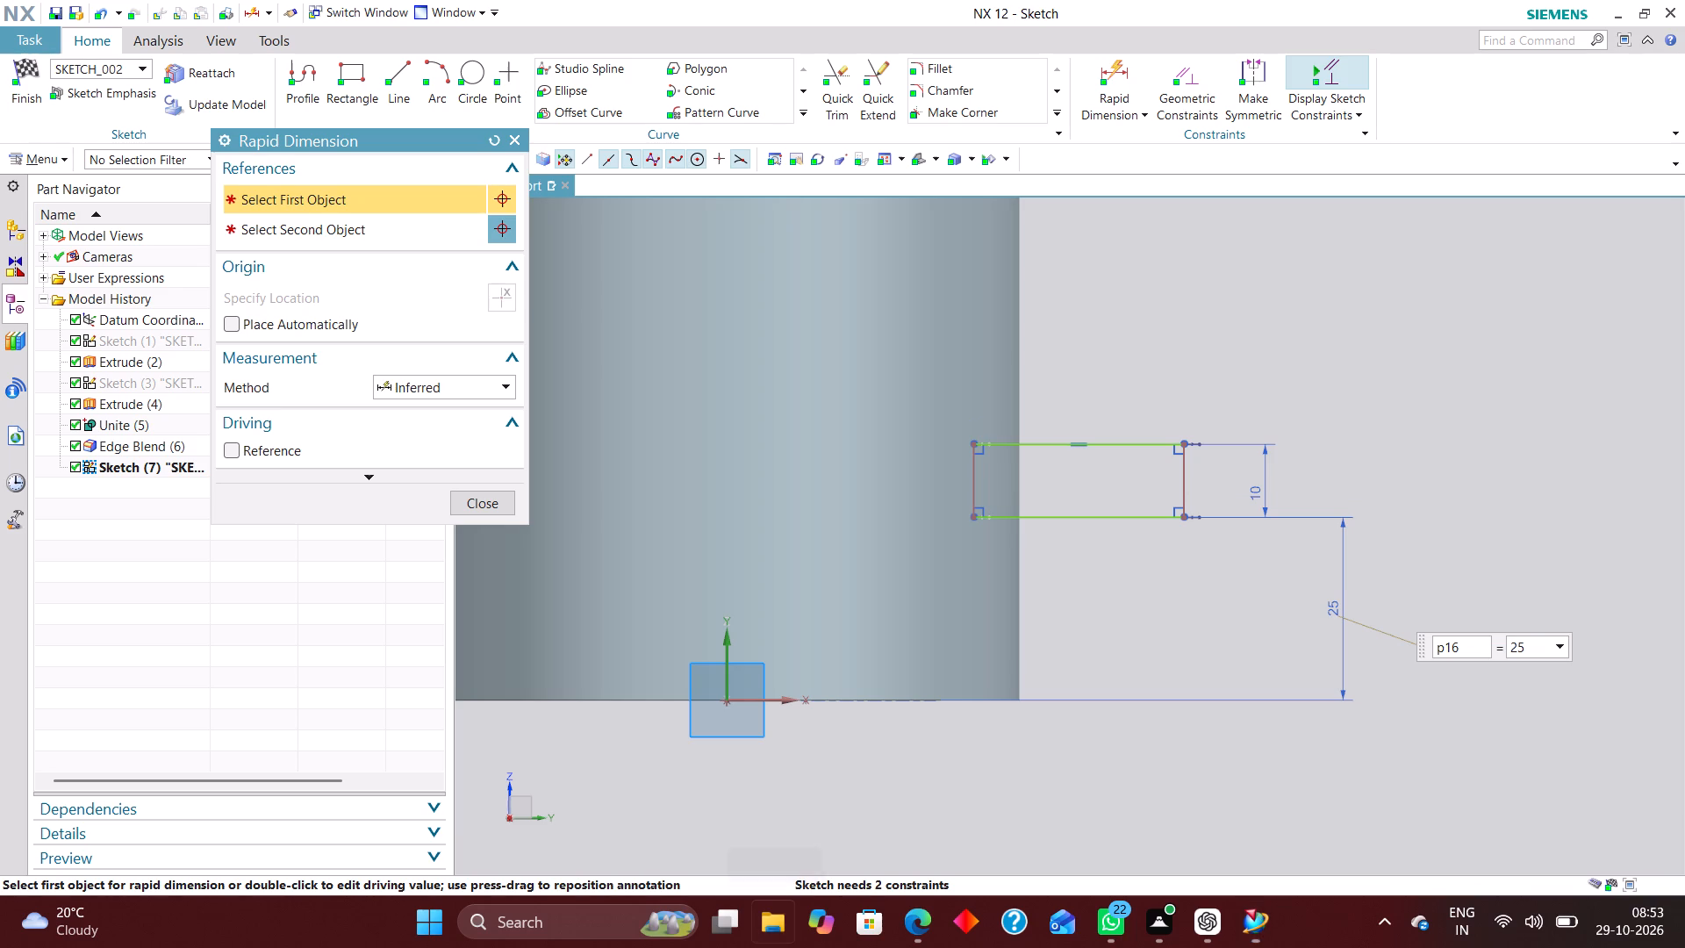
pyautogui.doubleClick(376, 657)
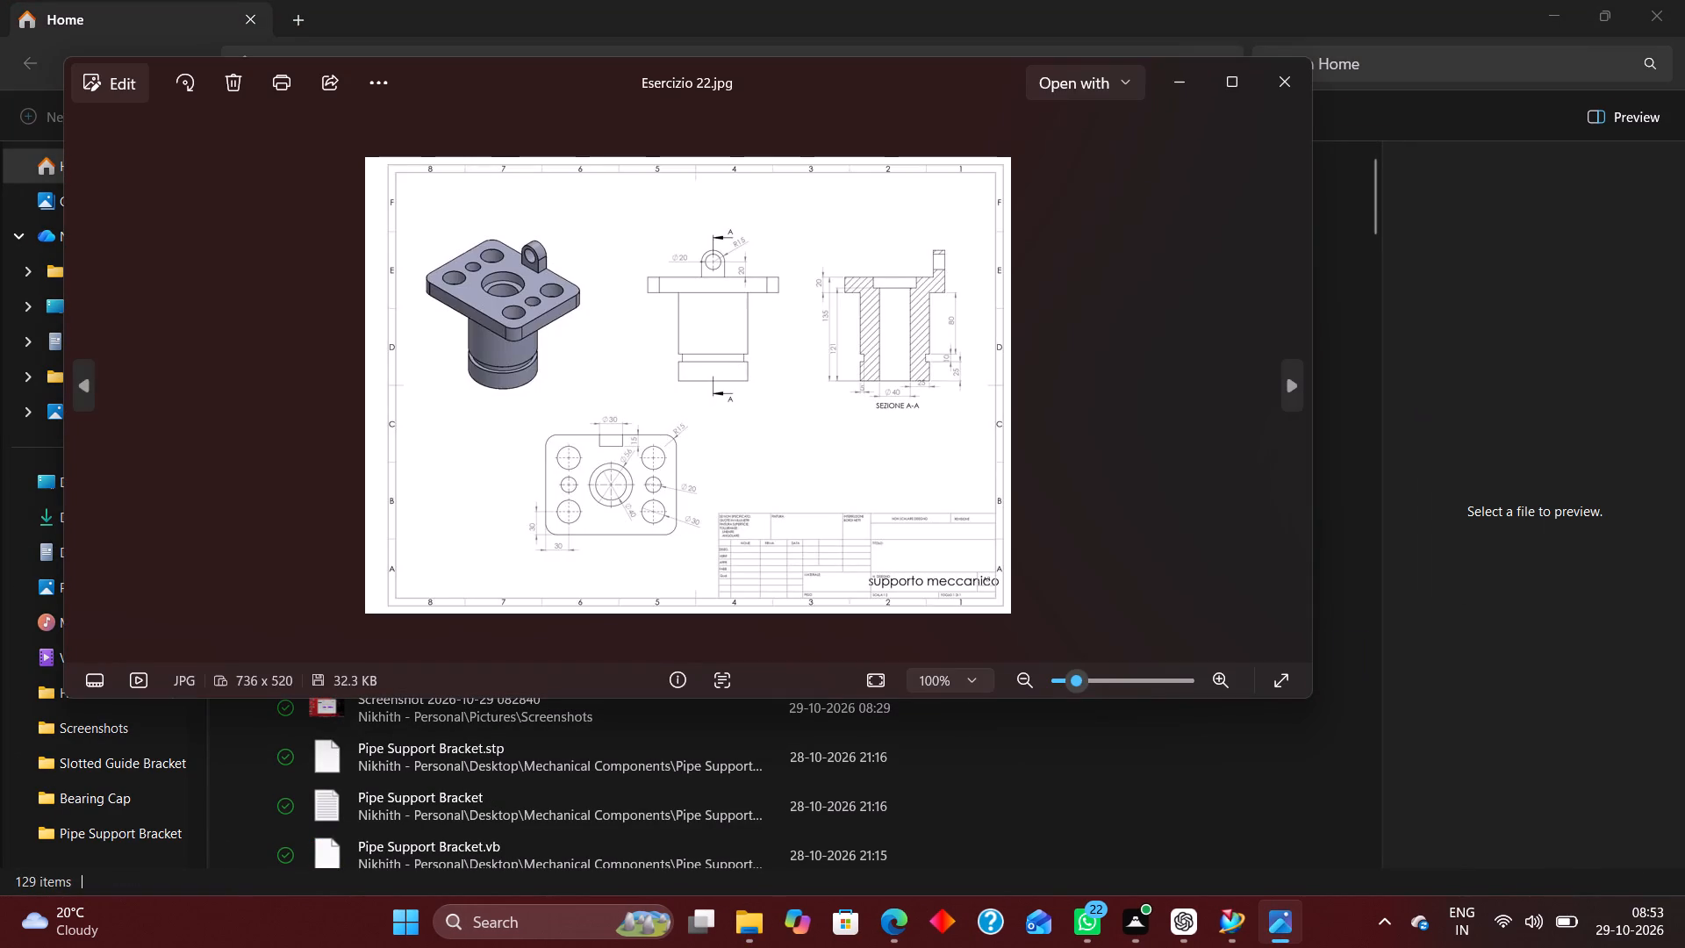
pyautogui.scroll(6, 910, 392)
pyautogui.scroll(6, 1035, 370)
pyautogui.scroll(-5, 1040, 371)
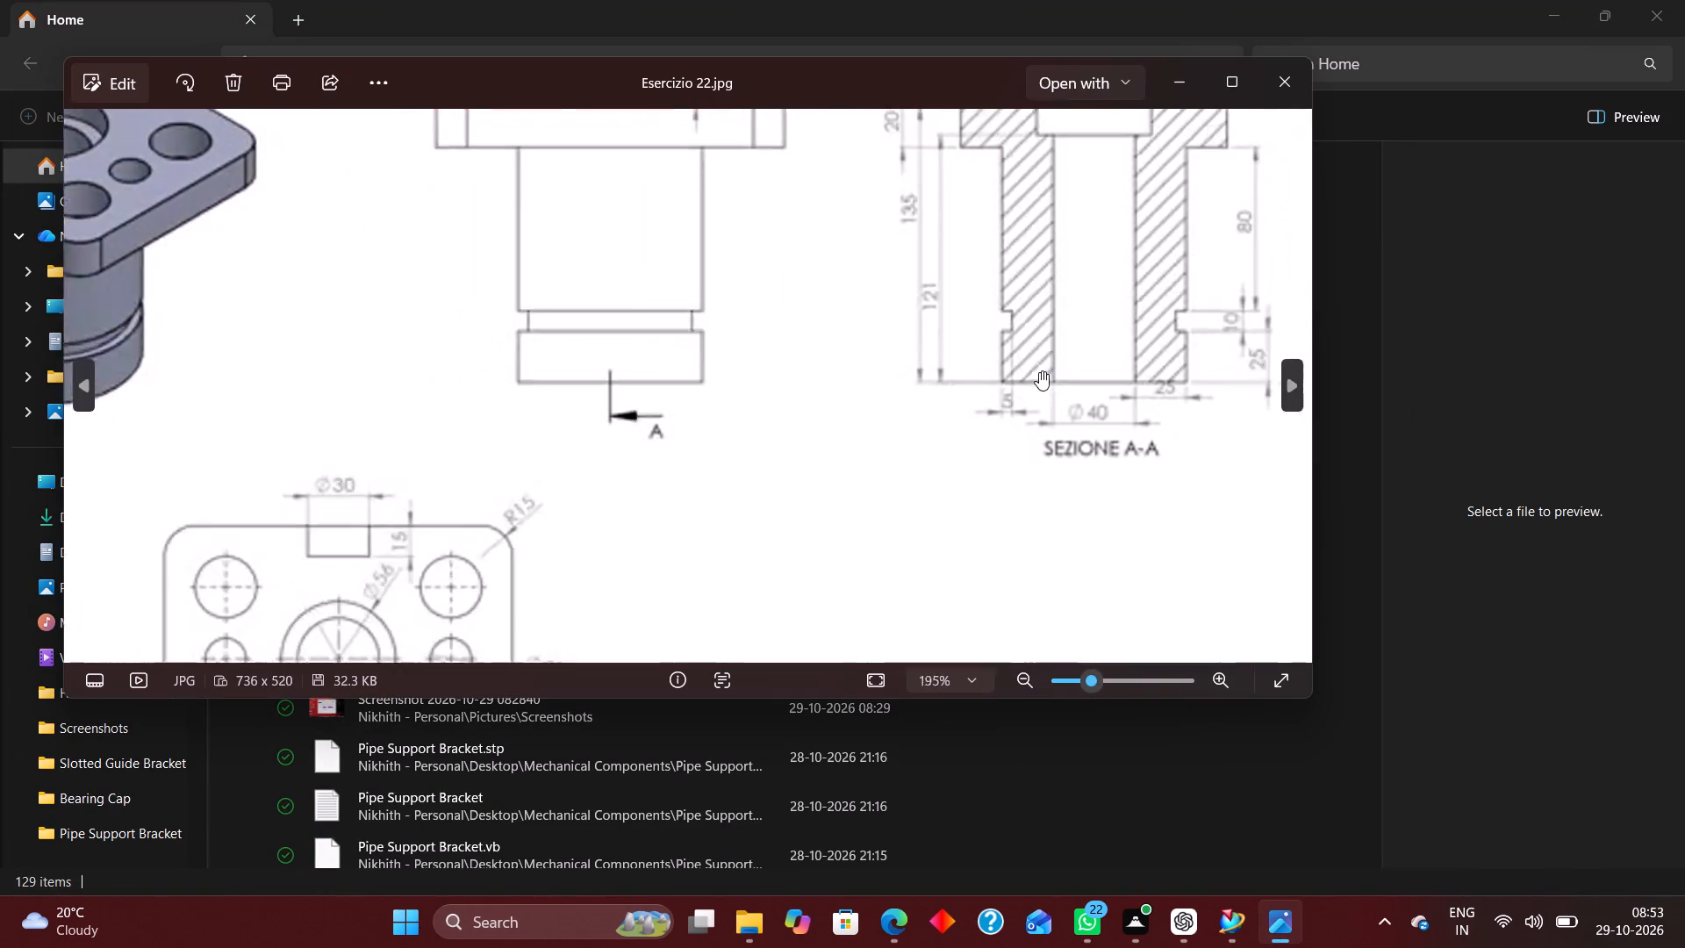
pyautogui.scroll(-5, 1039, 371)
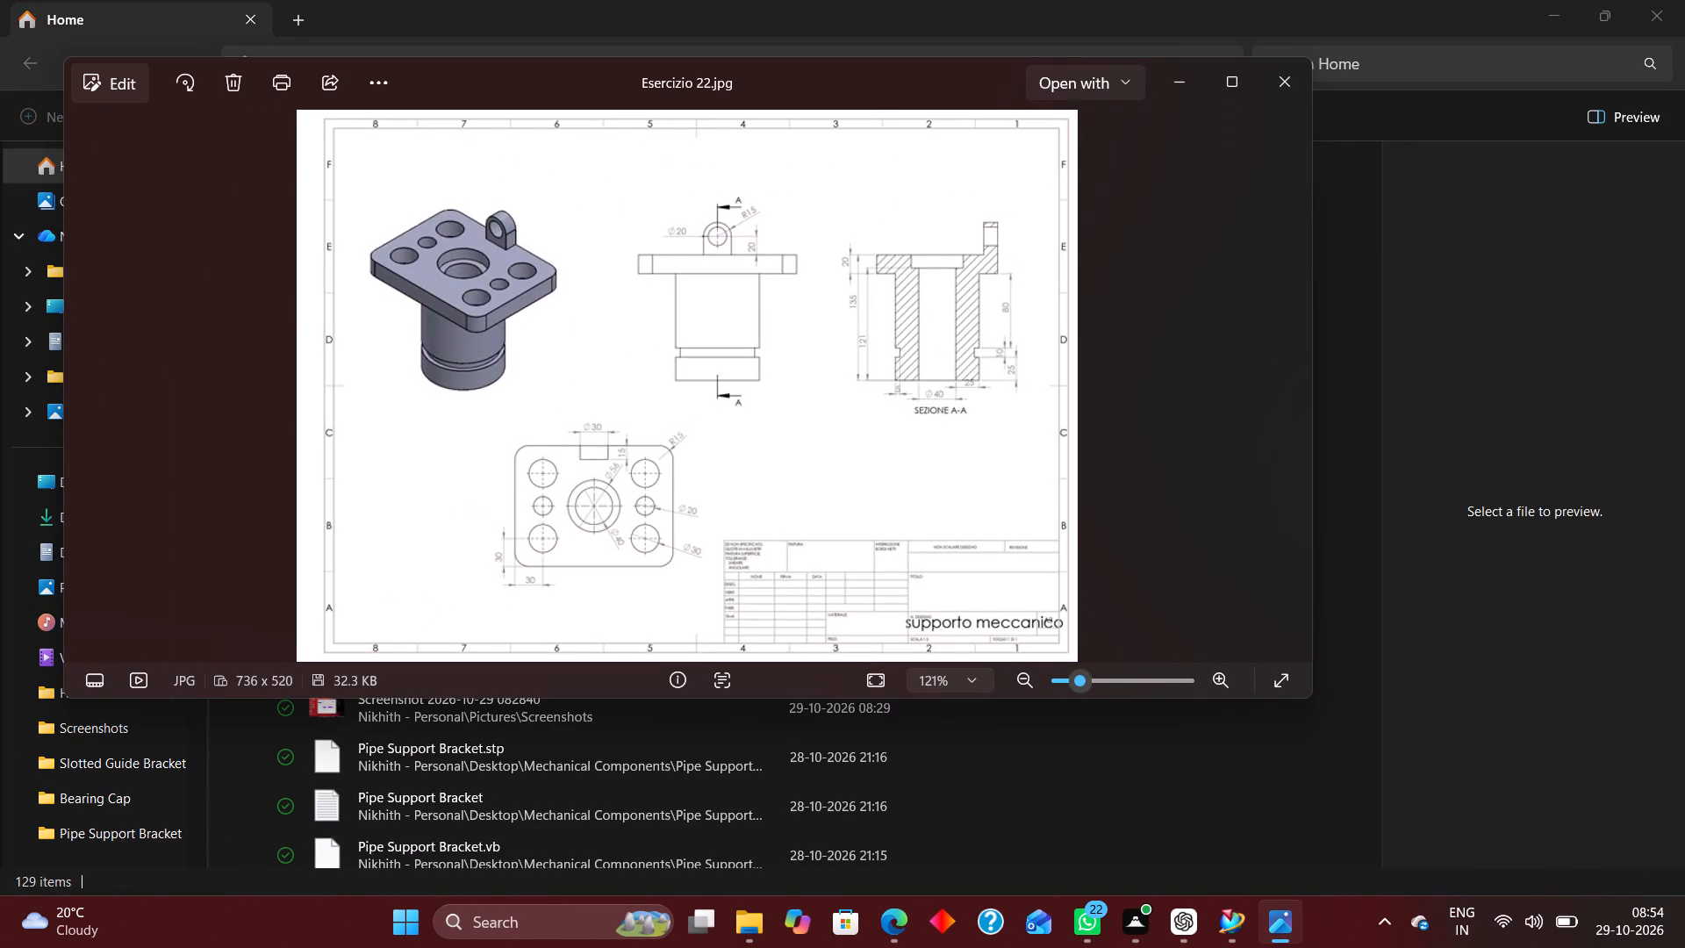
pyautogui.click(1227, 922)
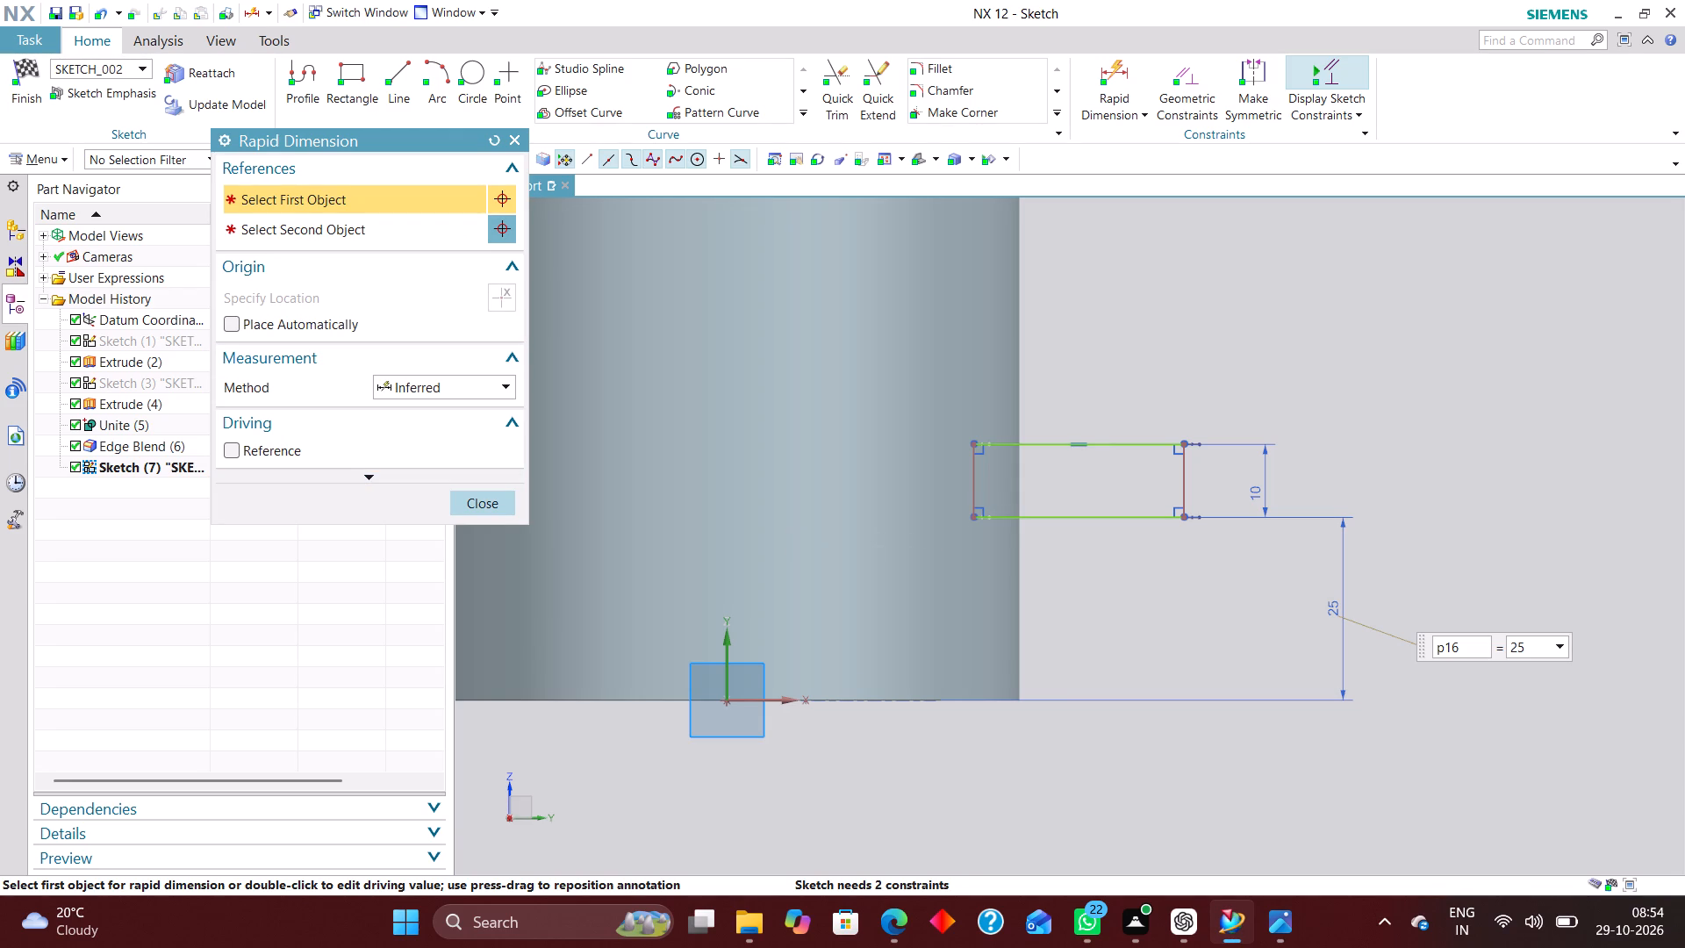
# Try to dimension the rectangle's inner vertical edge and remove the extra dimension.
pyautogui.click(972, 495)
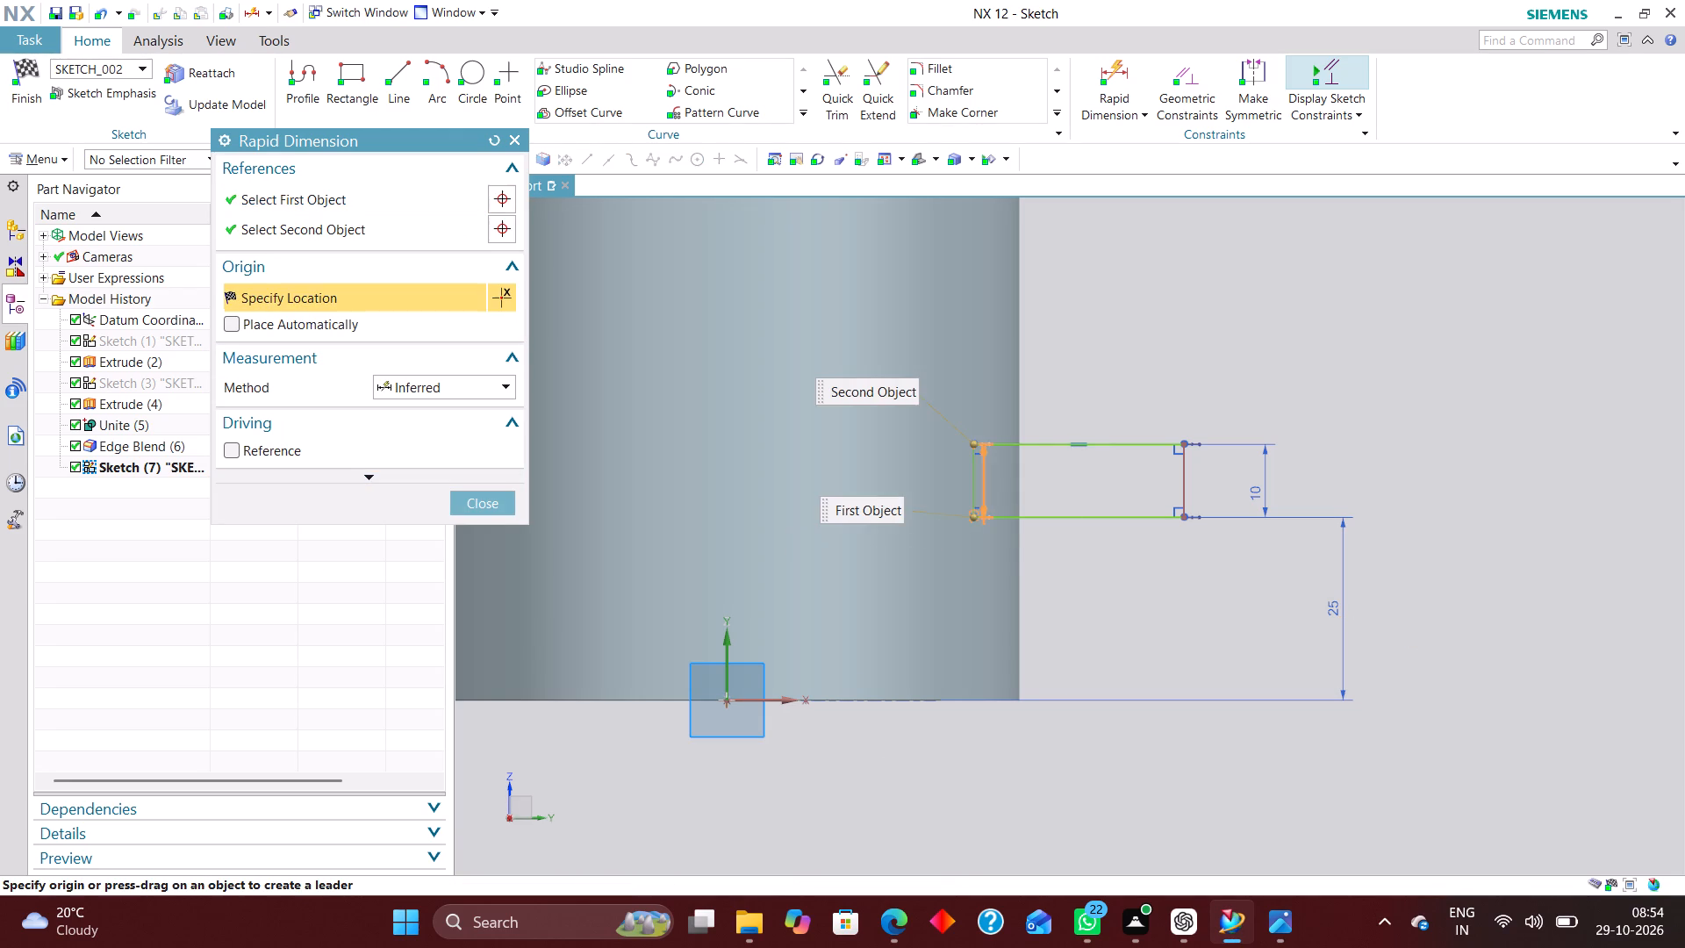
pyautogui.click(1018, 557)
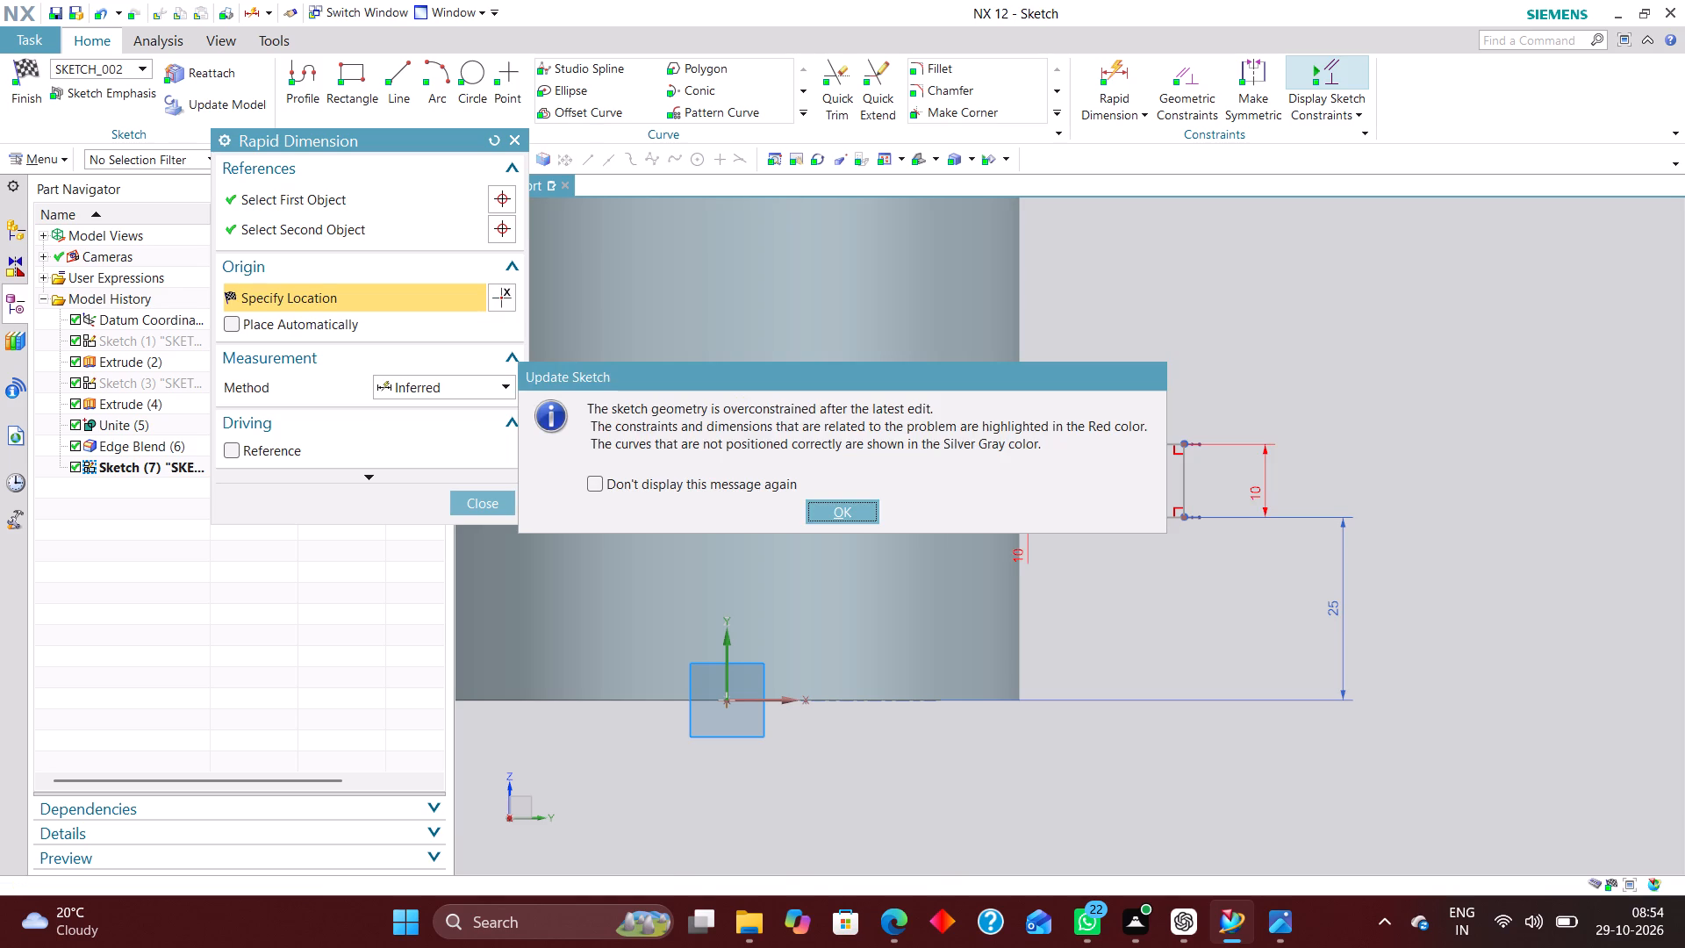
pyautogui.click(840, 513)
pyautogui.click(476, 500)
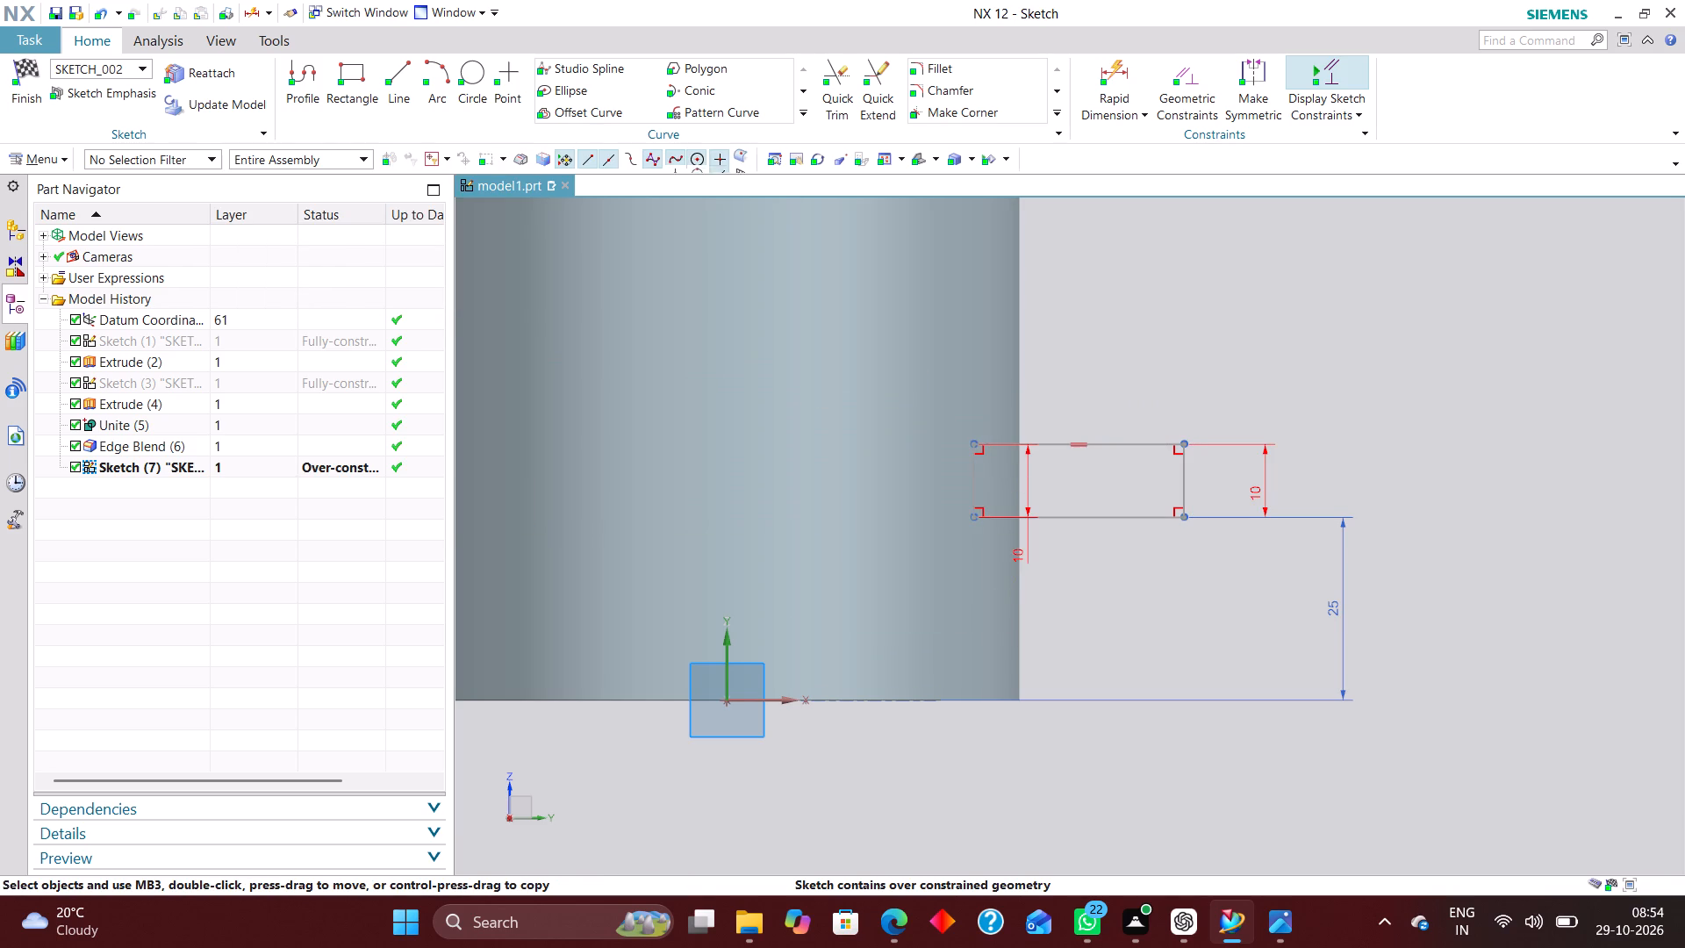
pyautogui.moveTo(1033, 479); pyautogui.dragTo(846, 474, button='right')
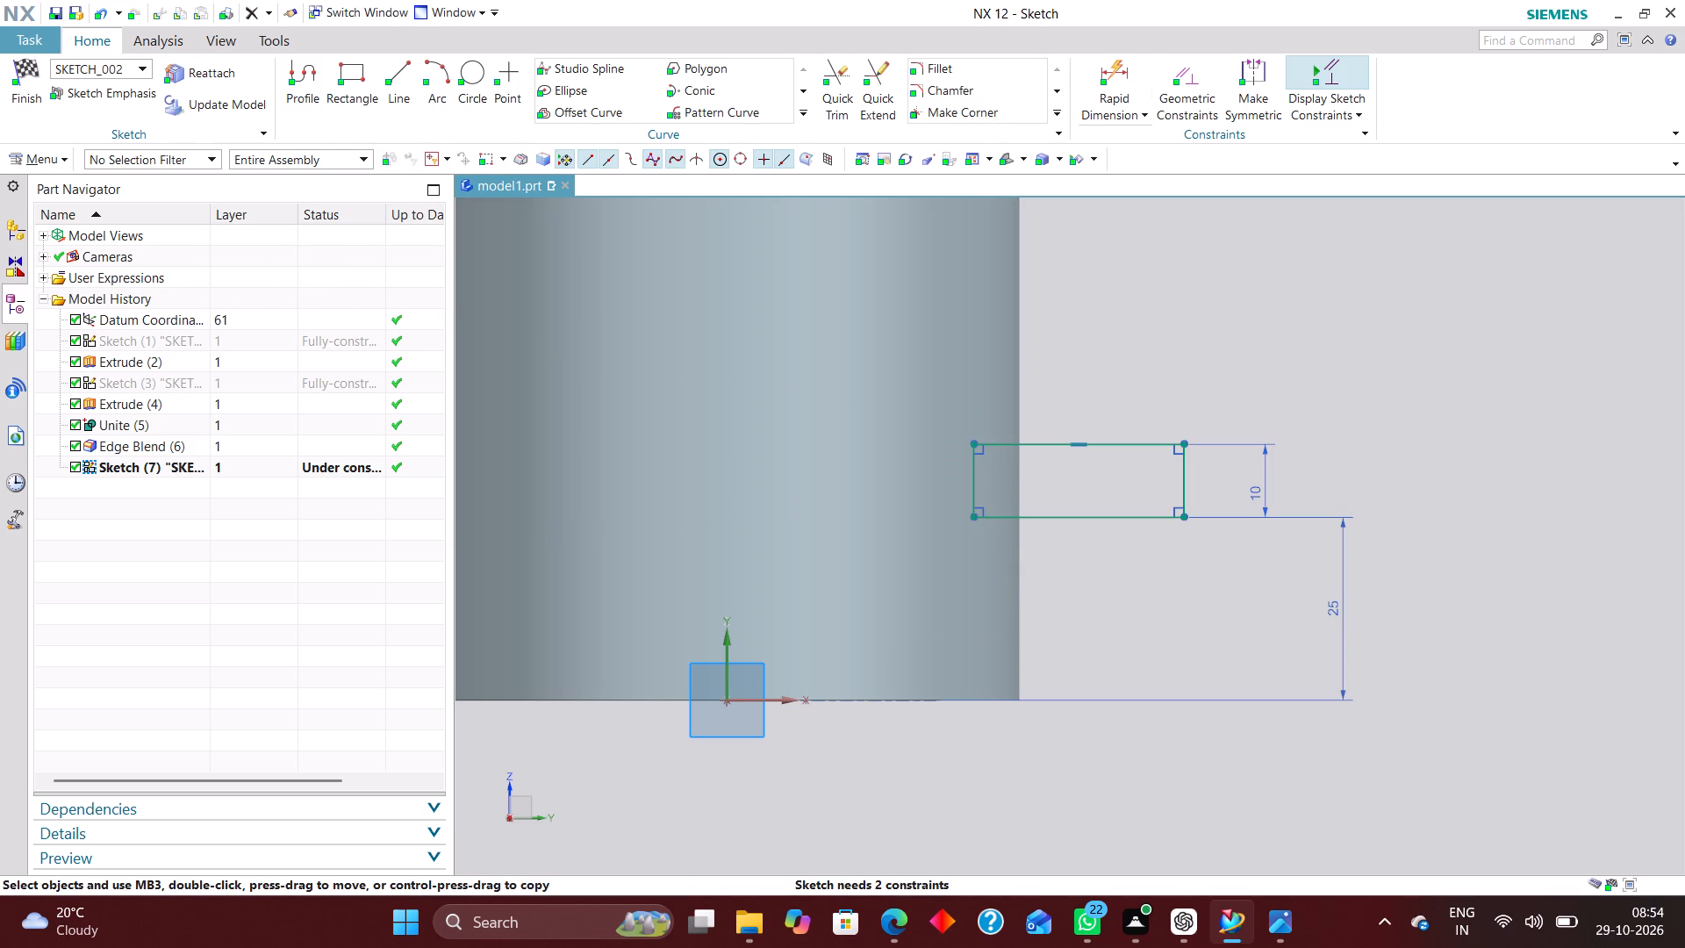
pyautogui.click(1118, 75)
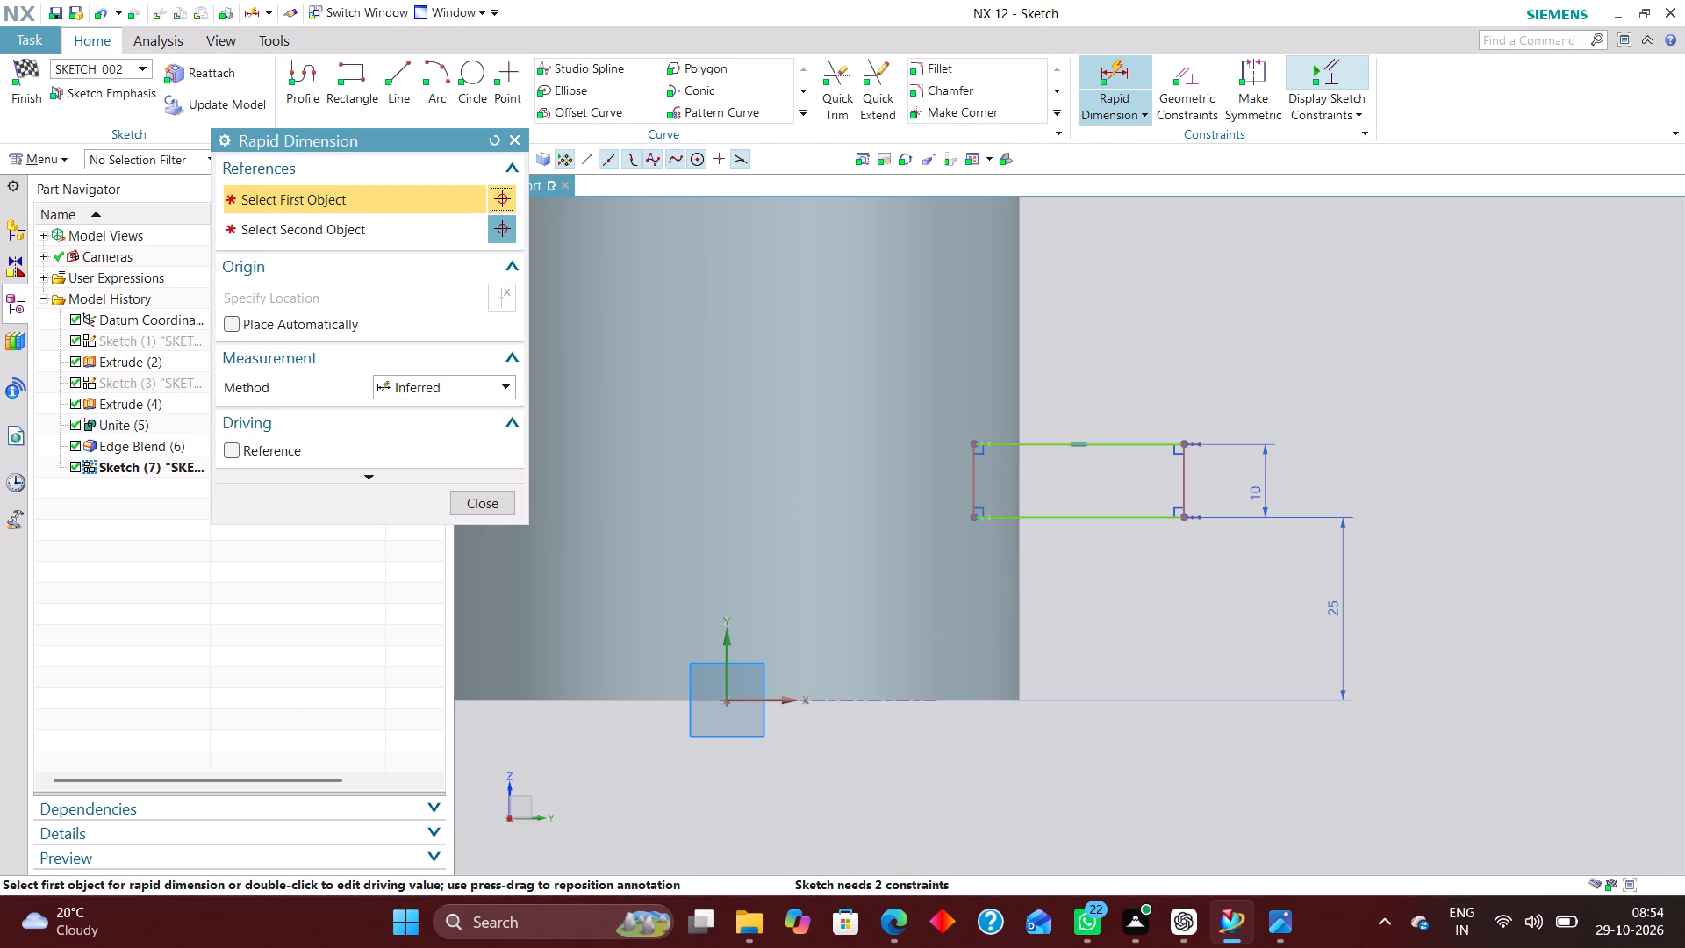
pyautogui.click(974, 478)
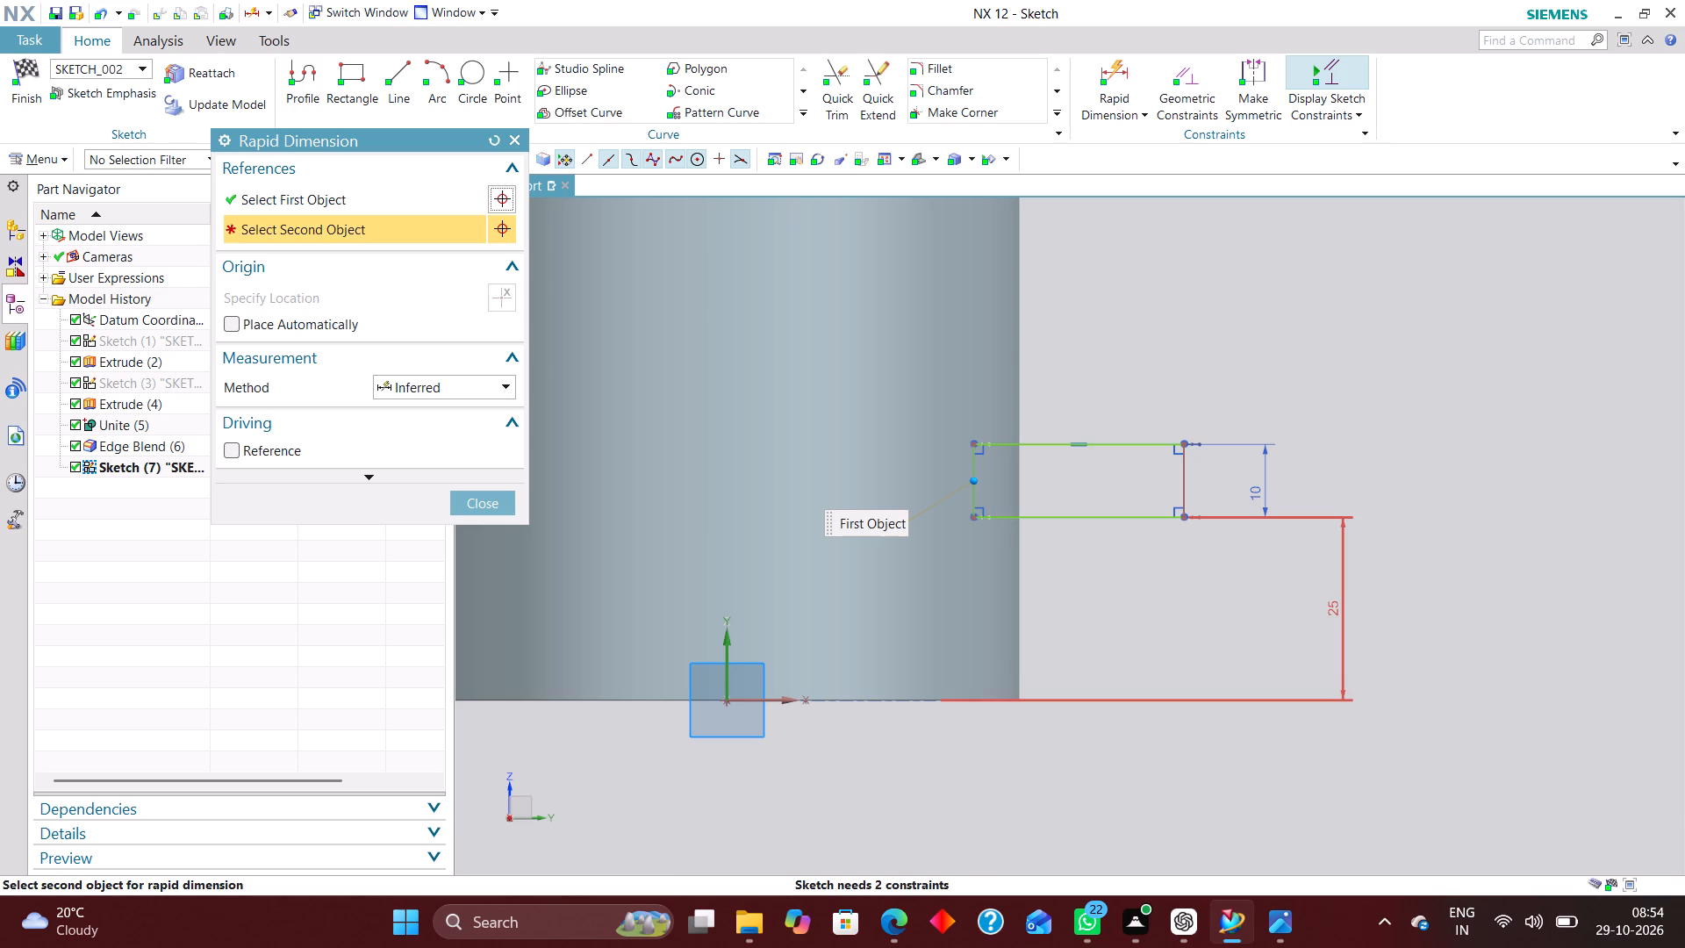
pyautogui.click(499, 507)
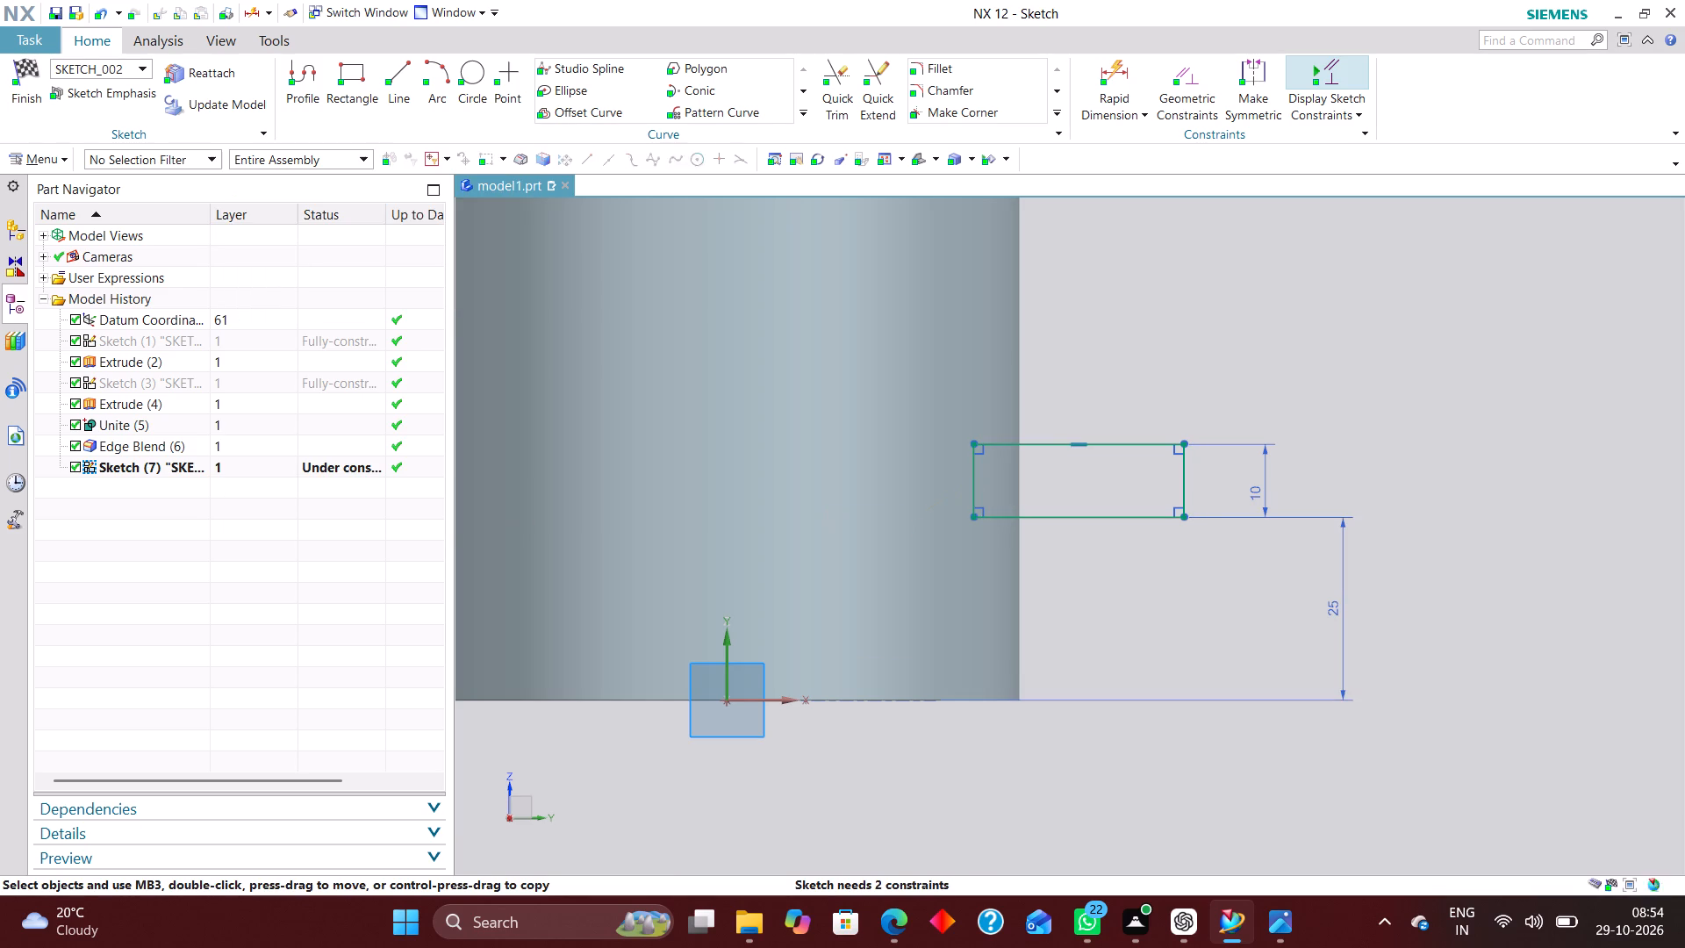
# Dimension the rectangle's inner edge from the vertical sketch axis, trying 50 mm and 40 mm before setting it to 35 mm.
pyautogui.click(1104, 69)
pyautogui.scroll(-1, 1094, 488)
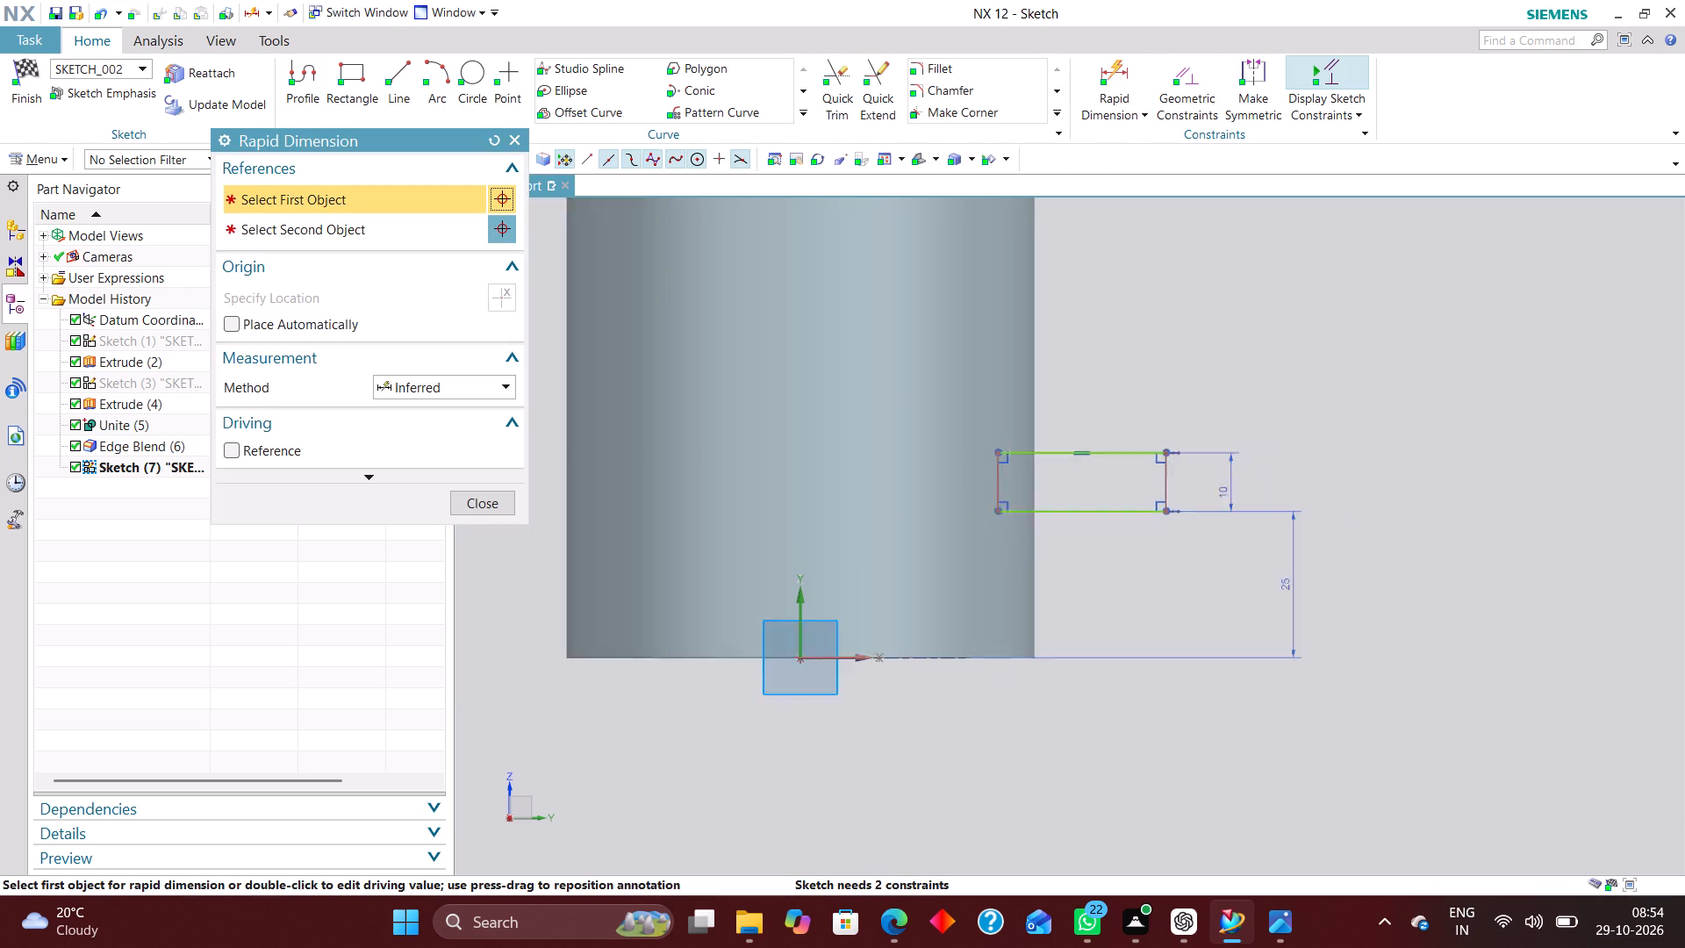
pyautogui.scroll(-2, 1094, 490)
pyautogui.scroll(2, 1056, 543)
pyautogui.click(822, 603)
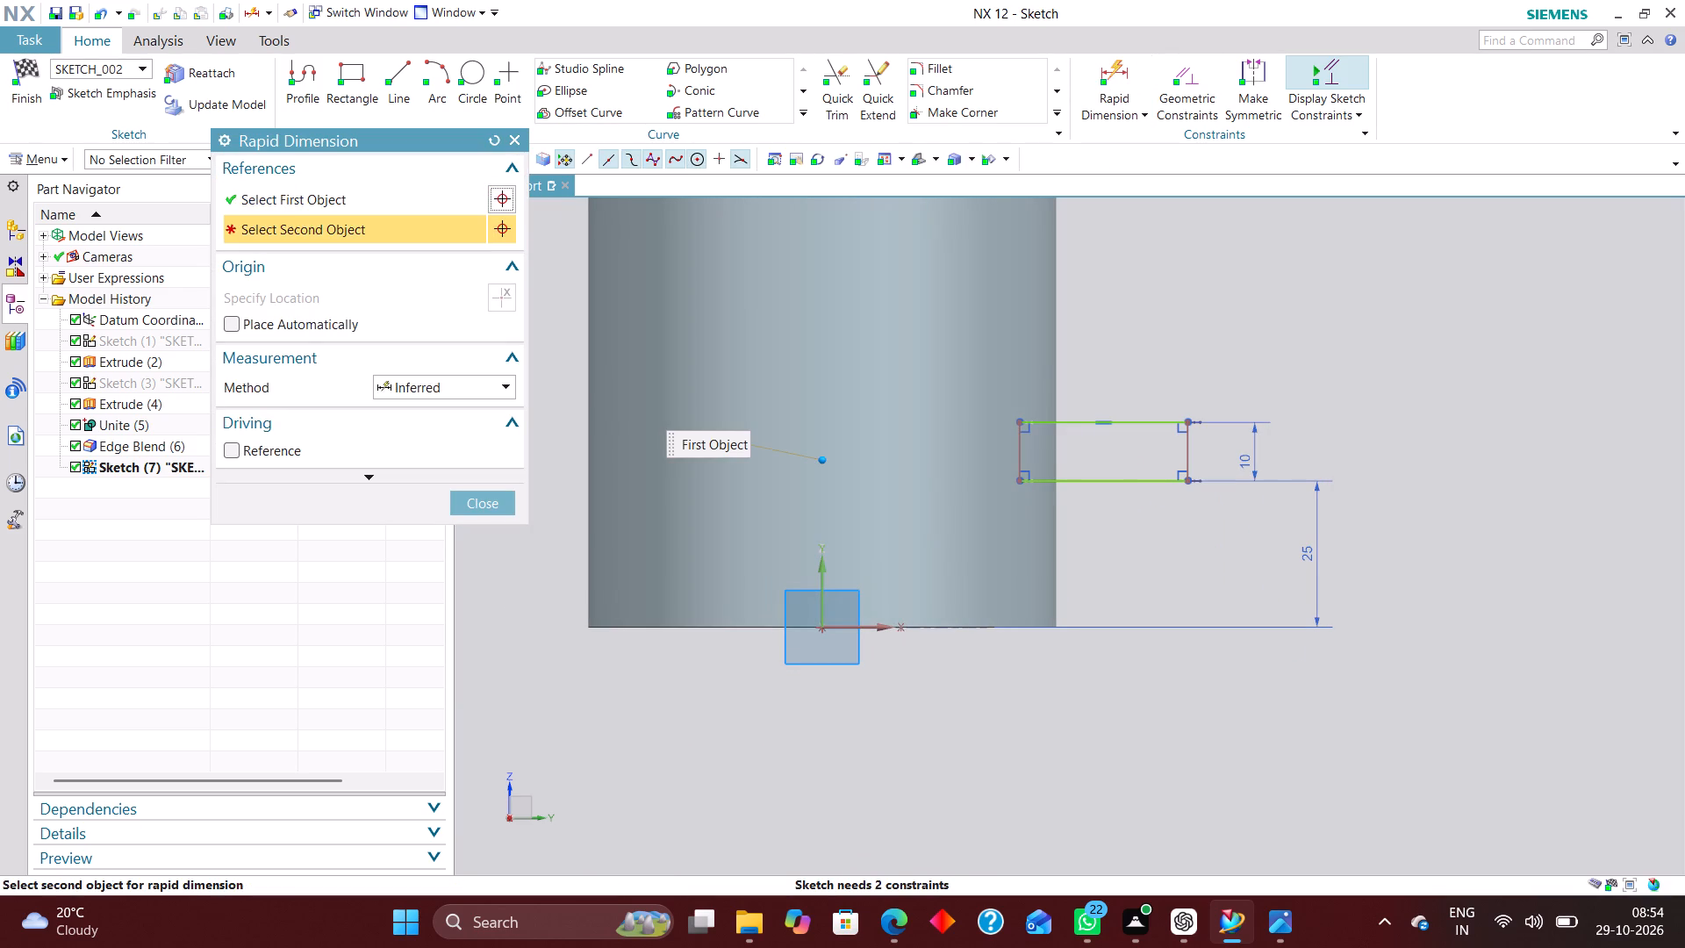
pyautogui.click(1015, 449)
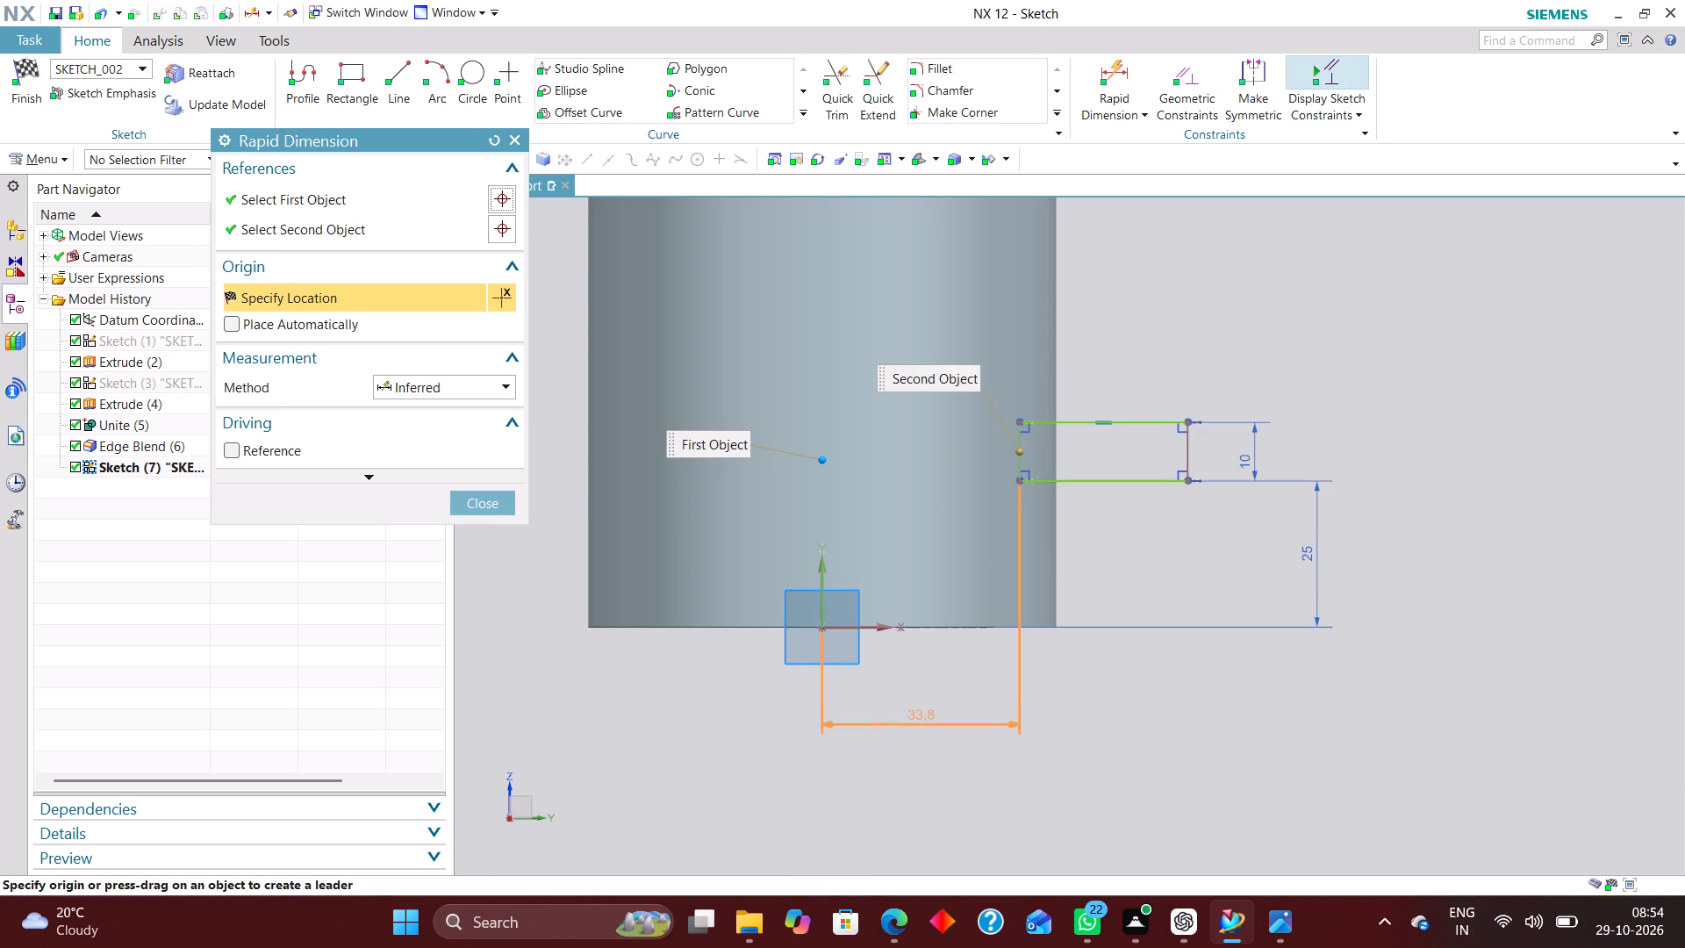
pyautogui.click(929, 715)
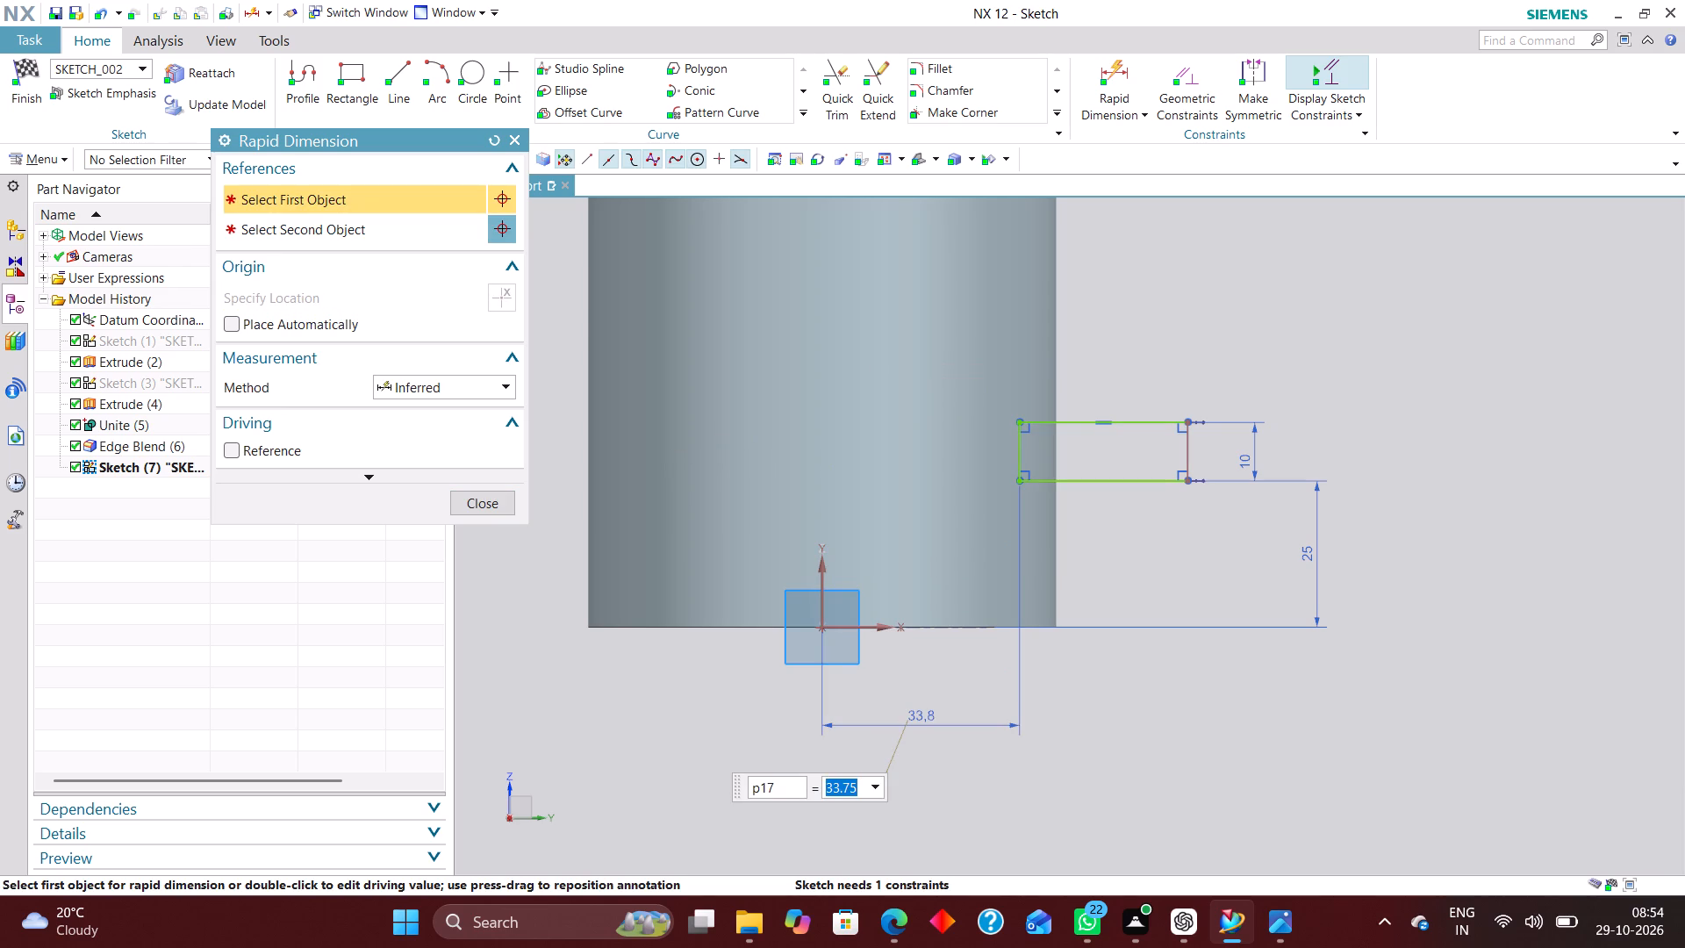
pyautogui.write('500')
pyautogui.press('BackSpace')
pyautogui.press('Return')
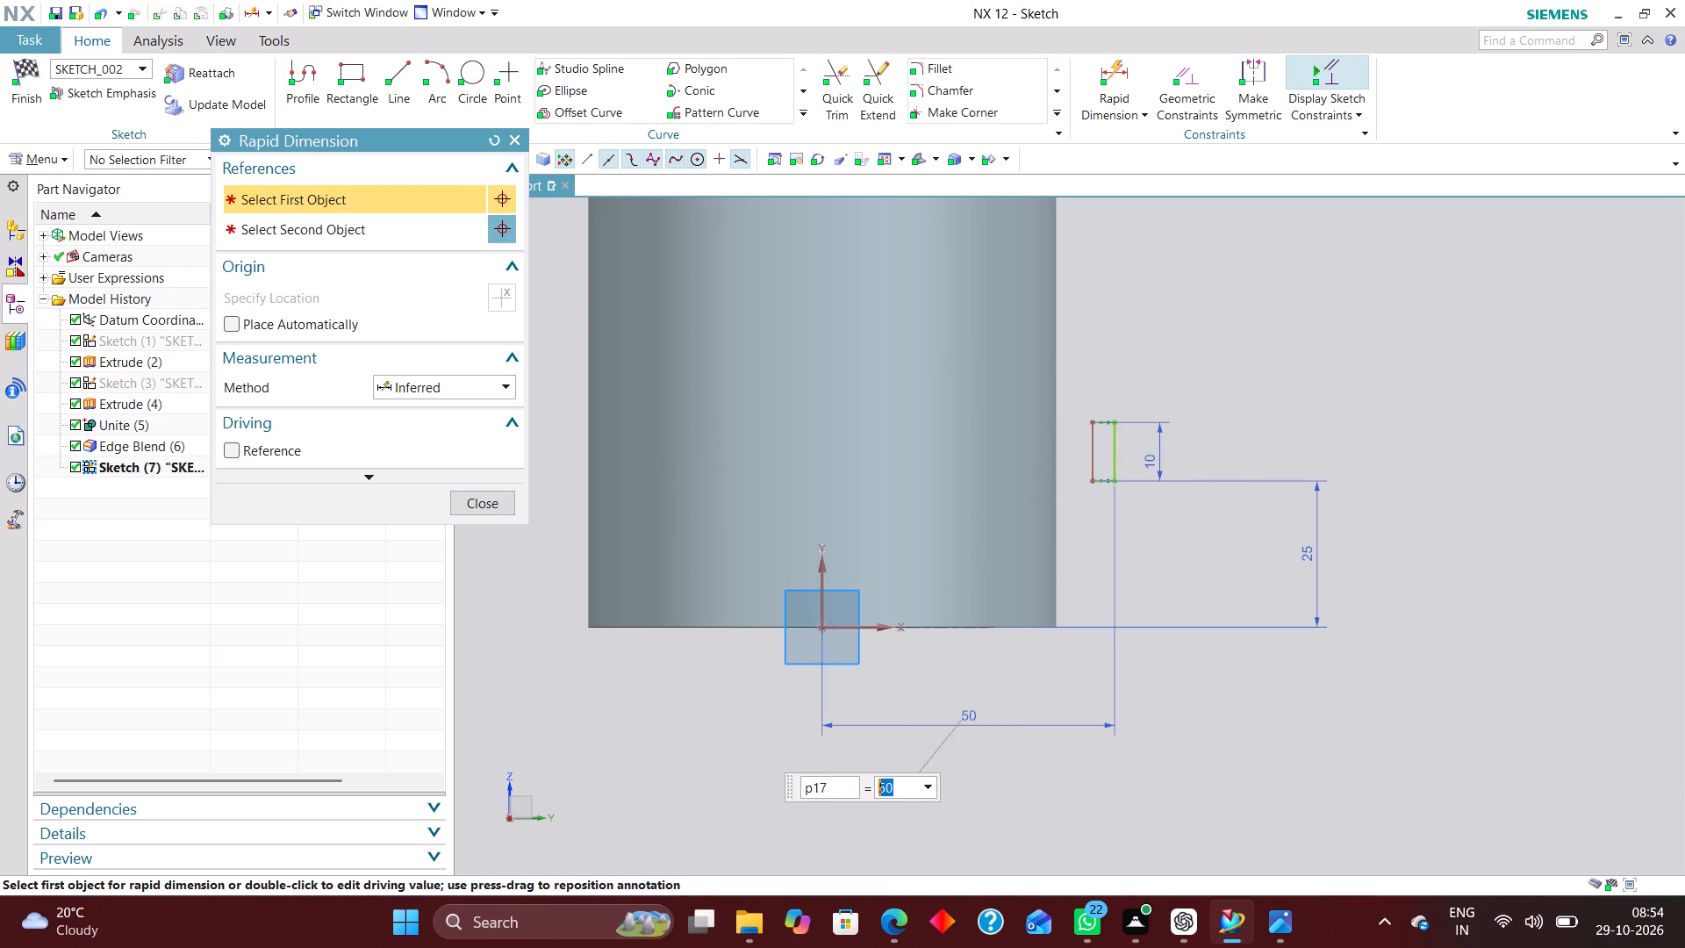
pyautogui.write('40')
pyautogui.press('Return')
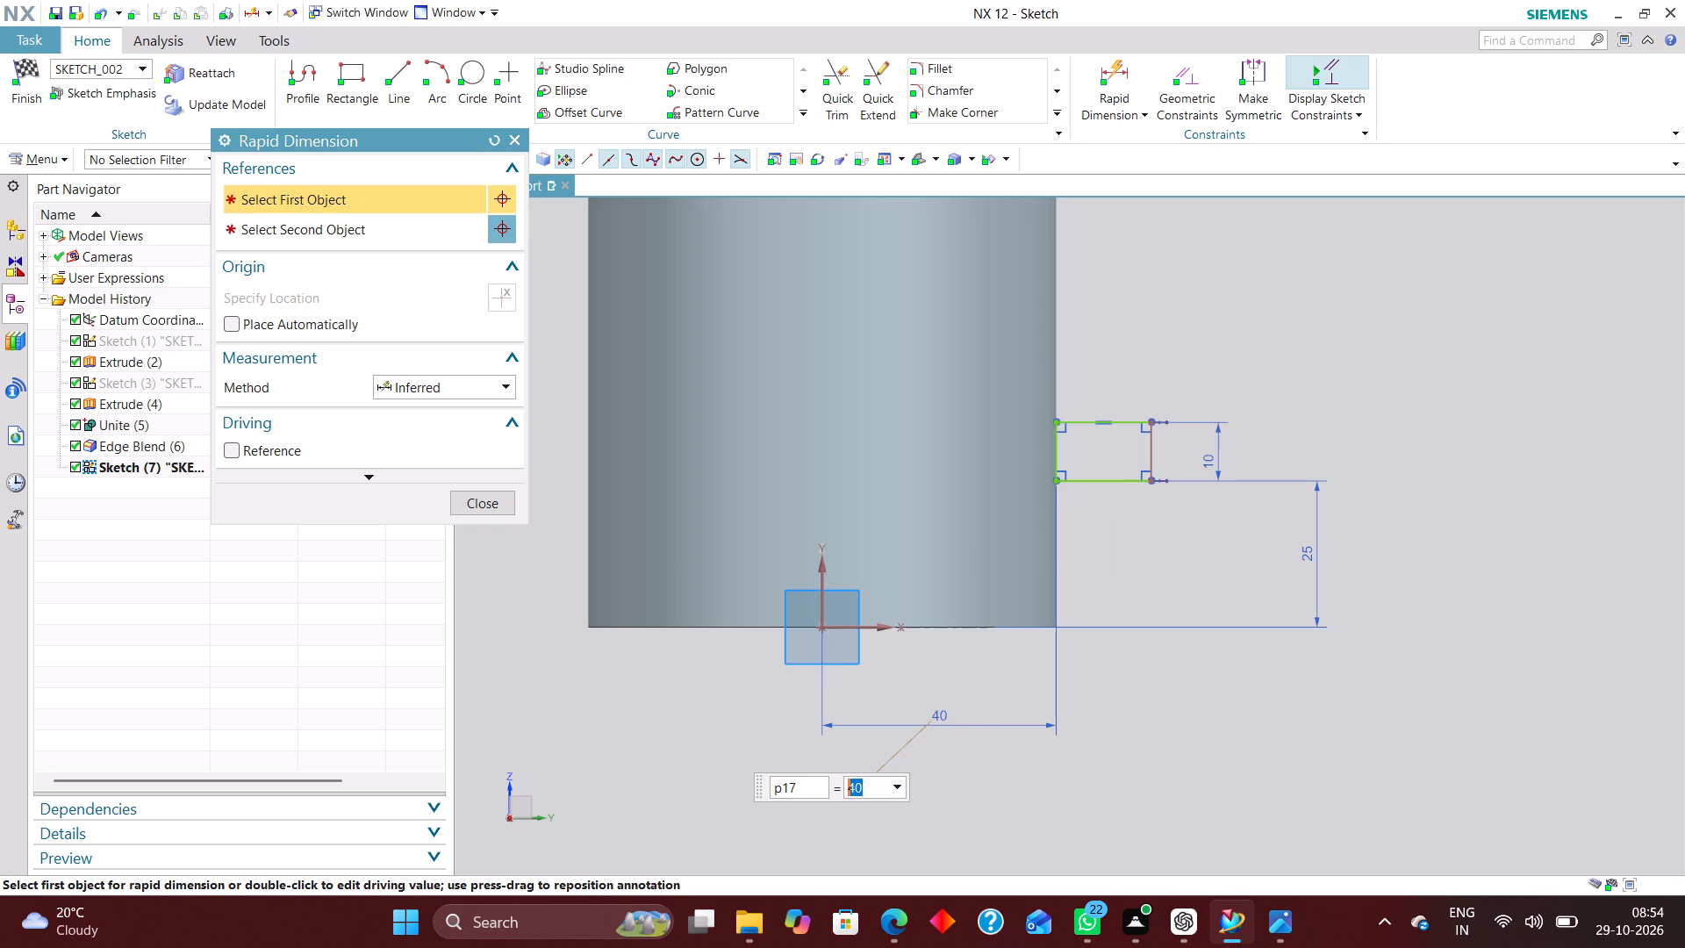
pyautogui.write('35')
pyautogui.press('Return')
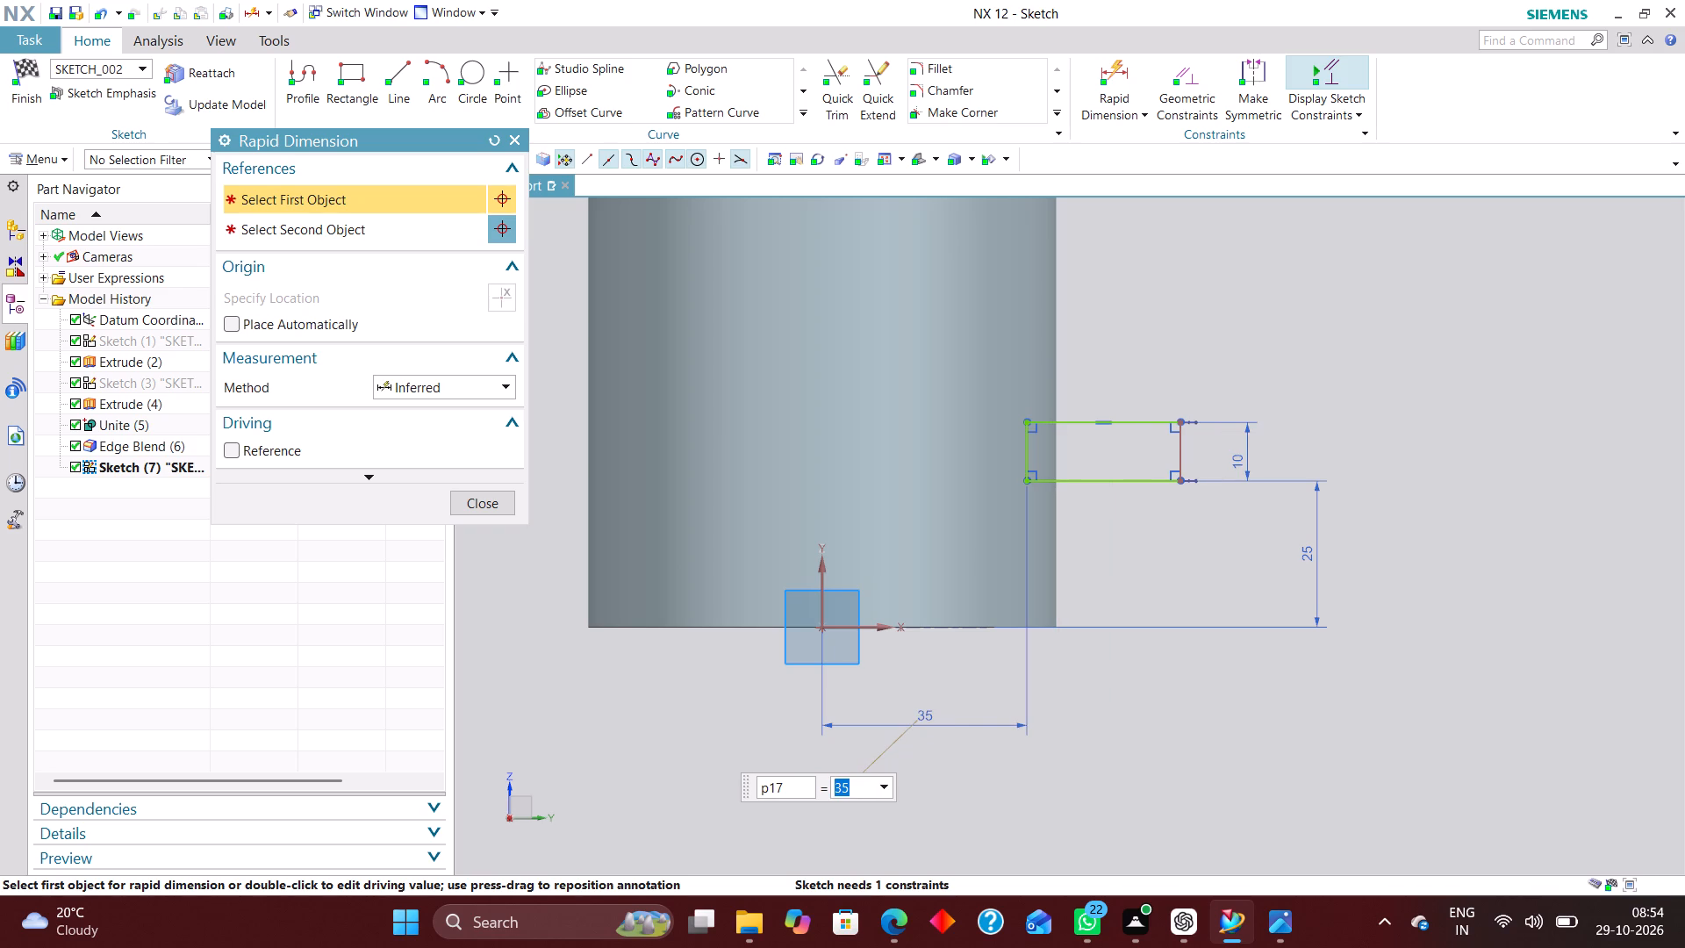
pyautogui.click(481, 503)
# Pull the rectangle's outer edge inward to just outside the cylinder's side, making the rectangle roughly as wide as it is tall.
pyautogui.scroll(-3, 1129, 611)
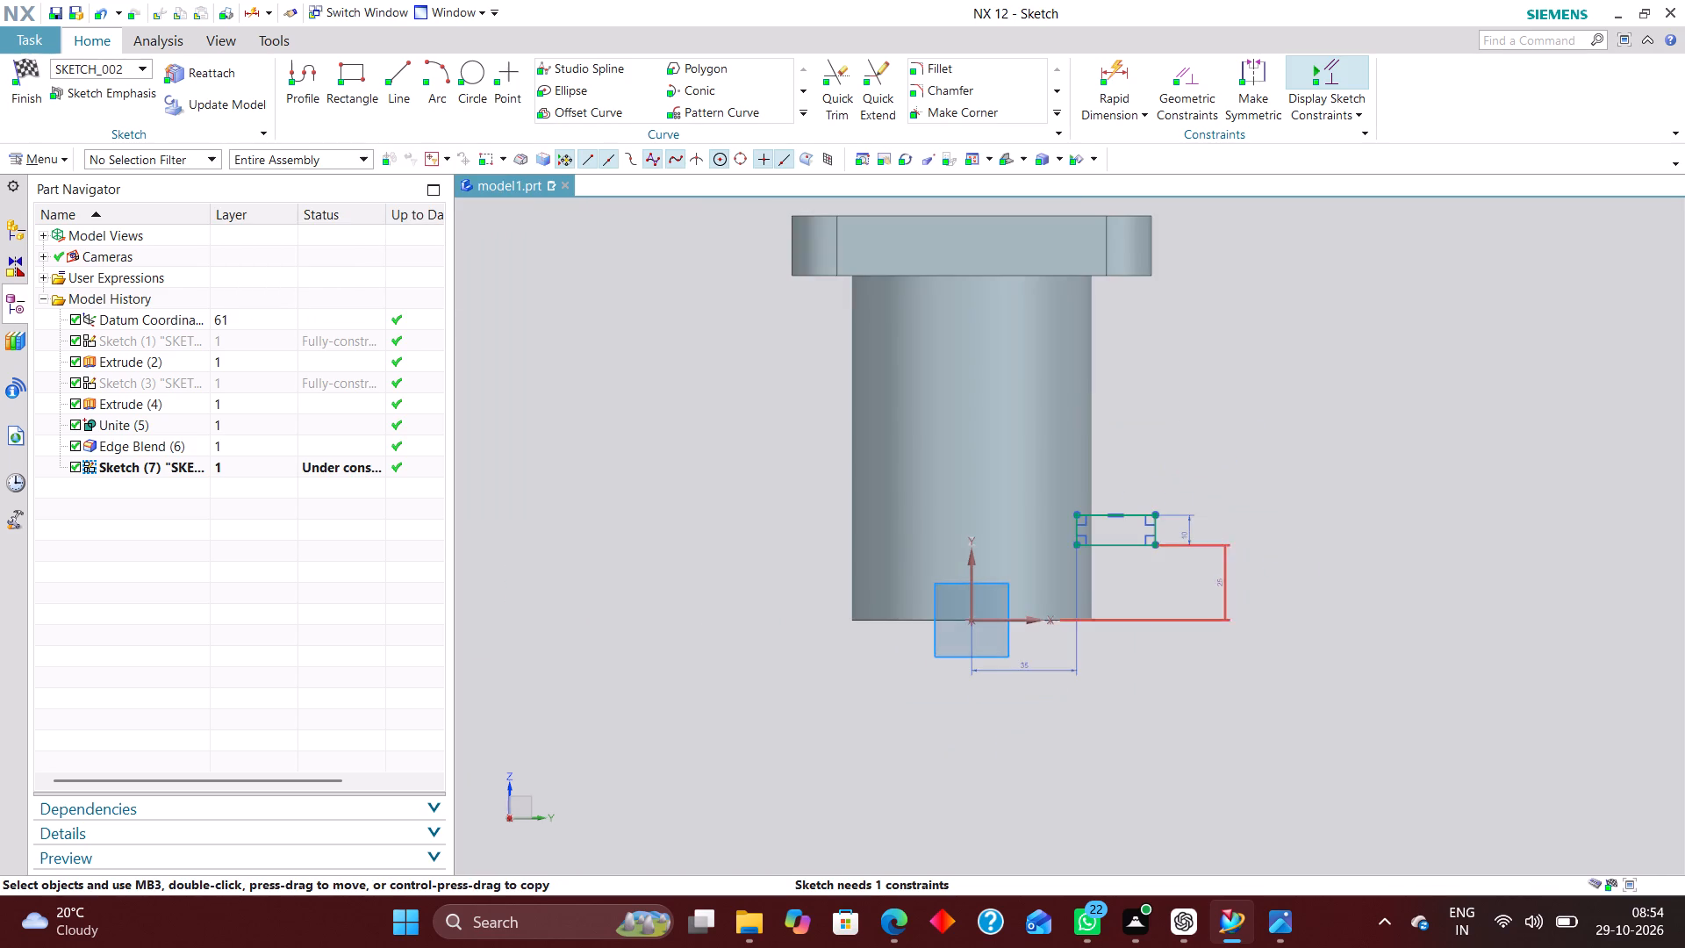
pyautogui.scroll(3, 1141, 559)
pyautogui.moveTo(1172, 503); pyautogui.dragTo(1110, 512)
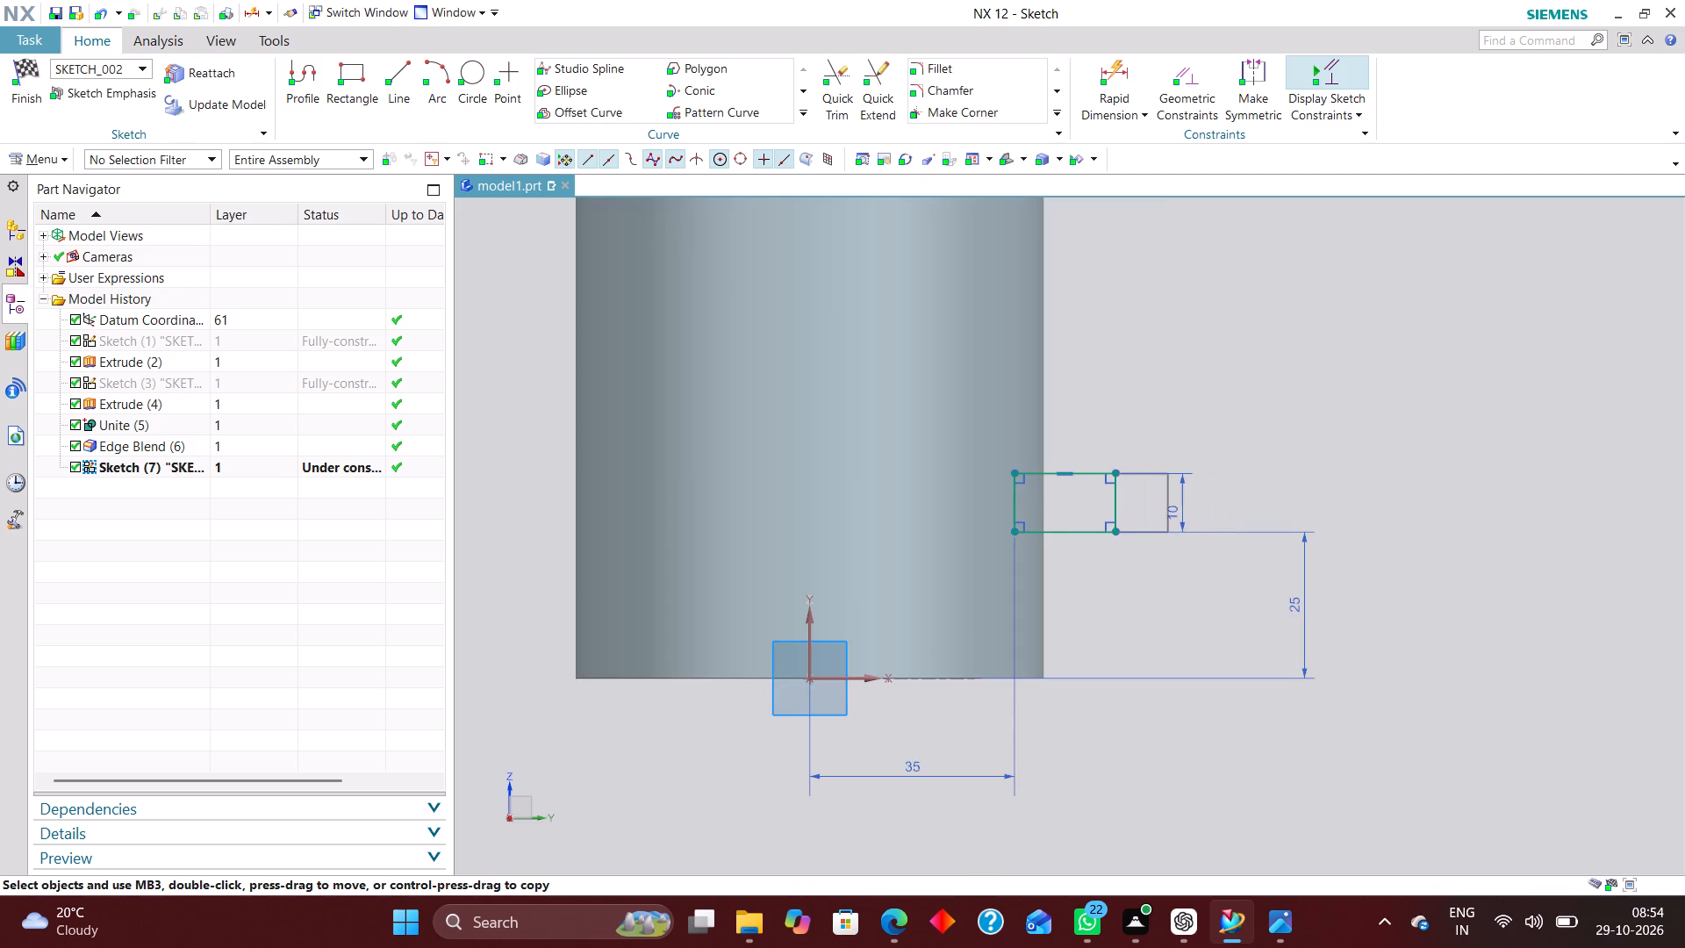
pyautogui.moveTo(1110, 512); pyautogui.dragTo(1079, 512)
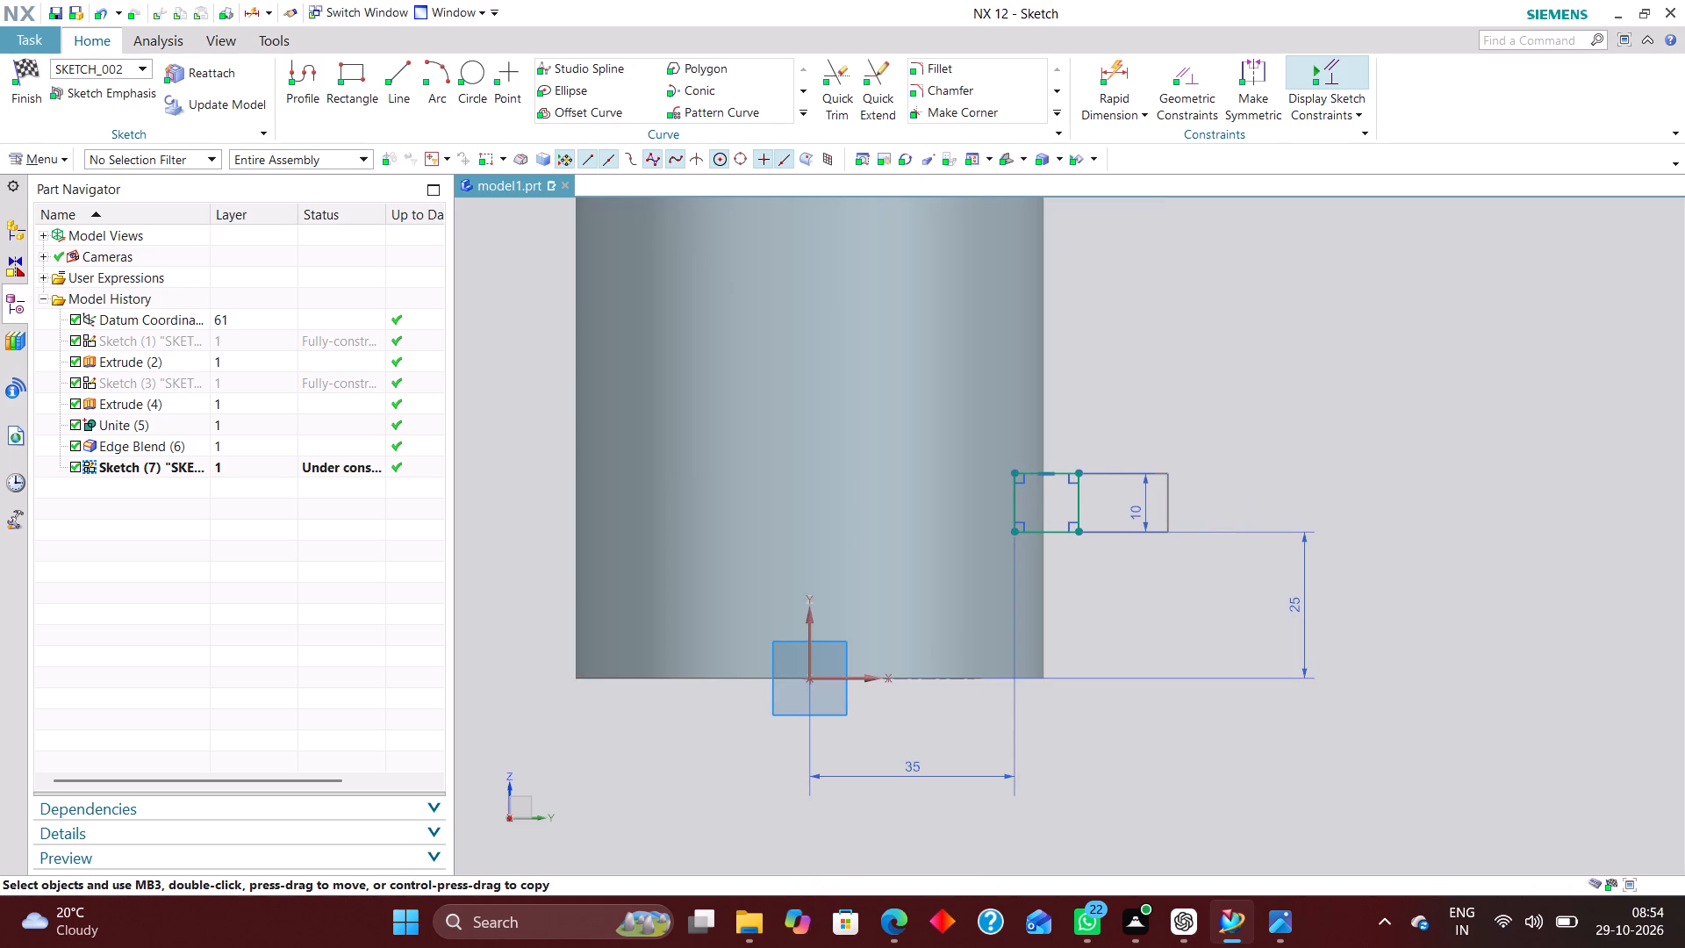
pyautogui.moveTo(1079, 512); pyautogui.dragTo(1073, 513)
pyautogui.moveTo(1073, 513); pyautogui.dragTo(1076, 512)
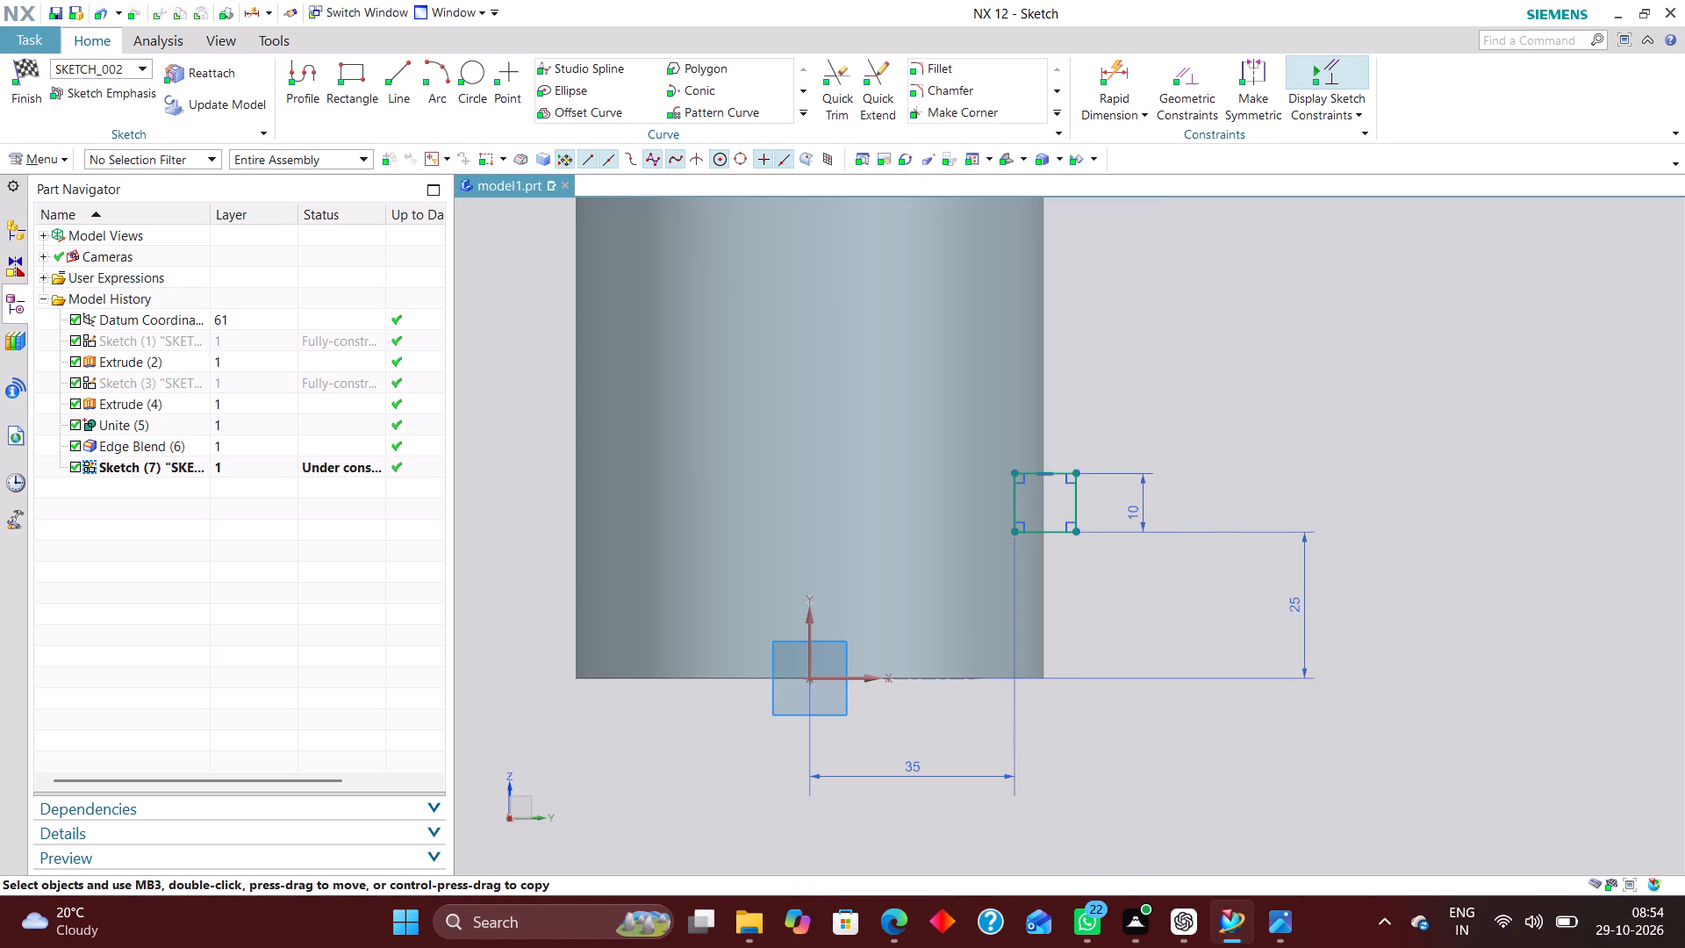
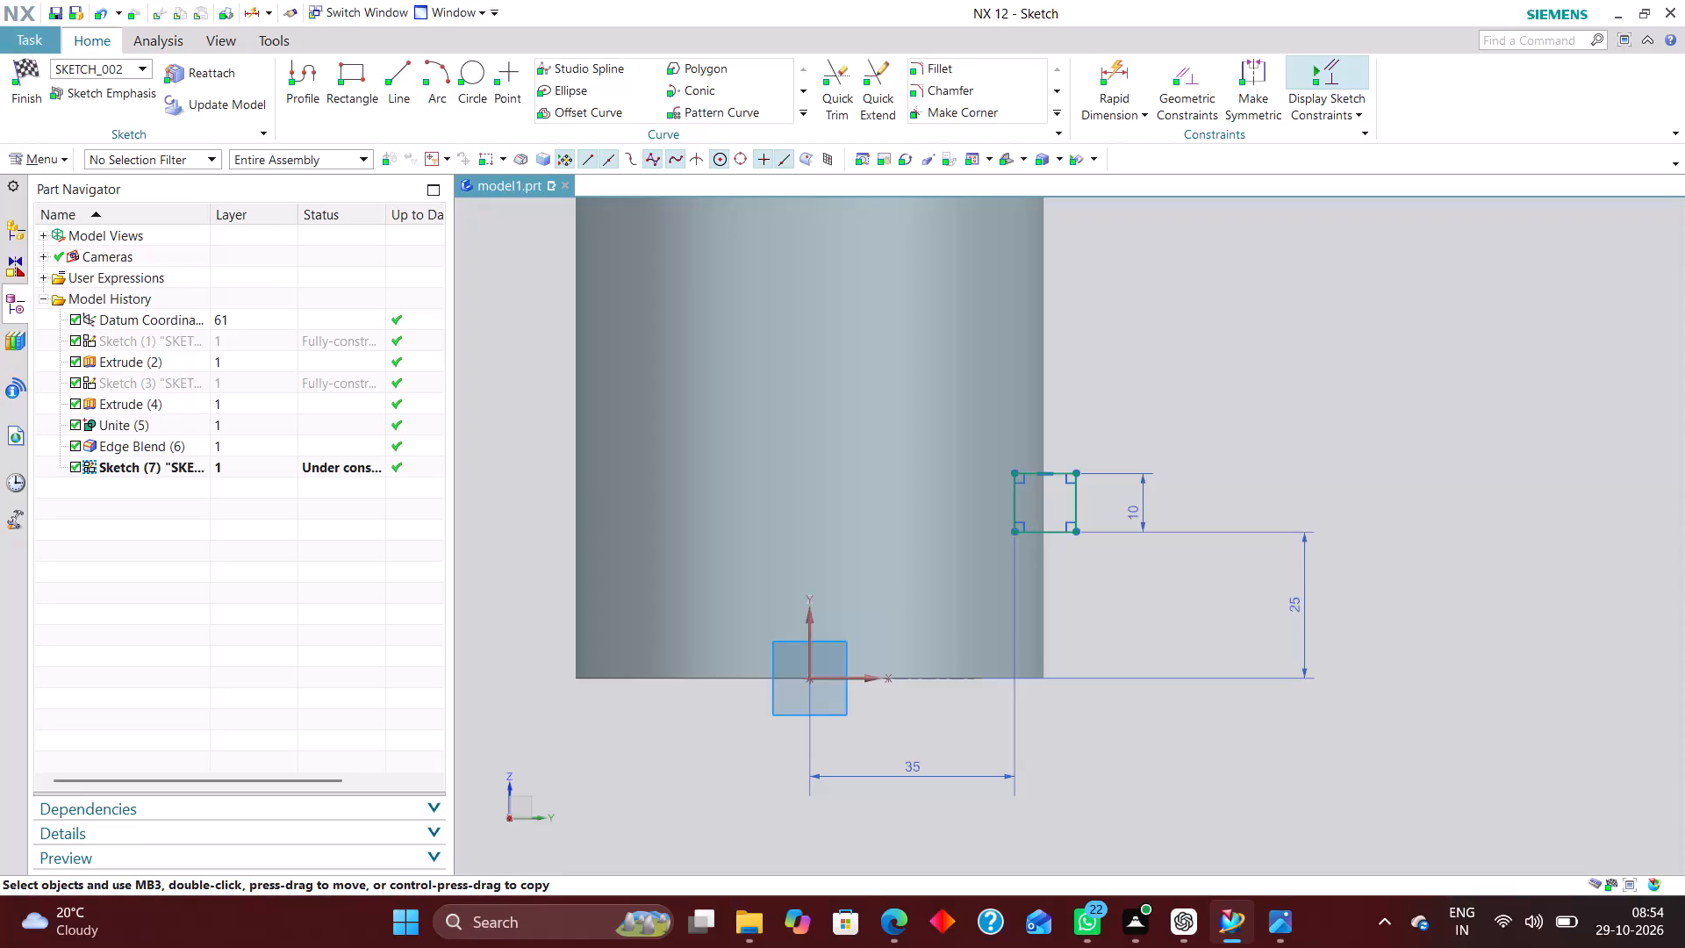
# Finish the groove sketch and revolve its rectangular profile 360° about the Z axis as a separate ring body around the cylinder.
pyautogui.click(32, 70)
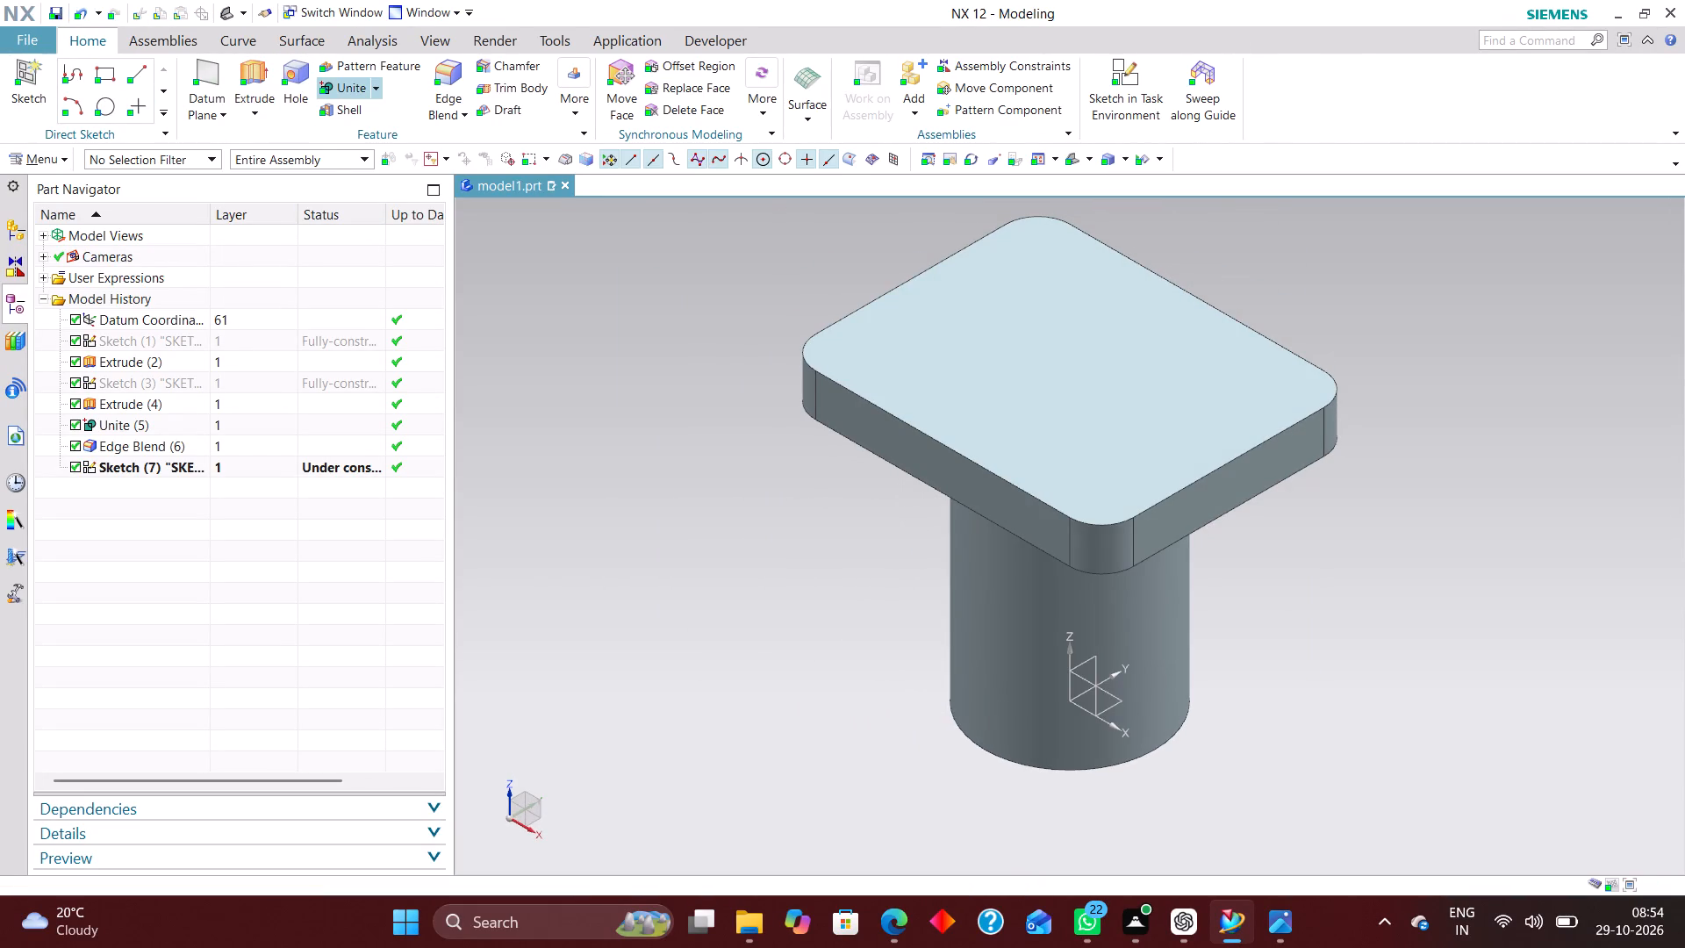
pyautogui.click(374, 95)
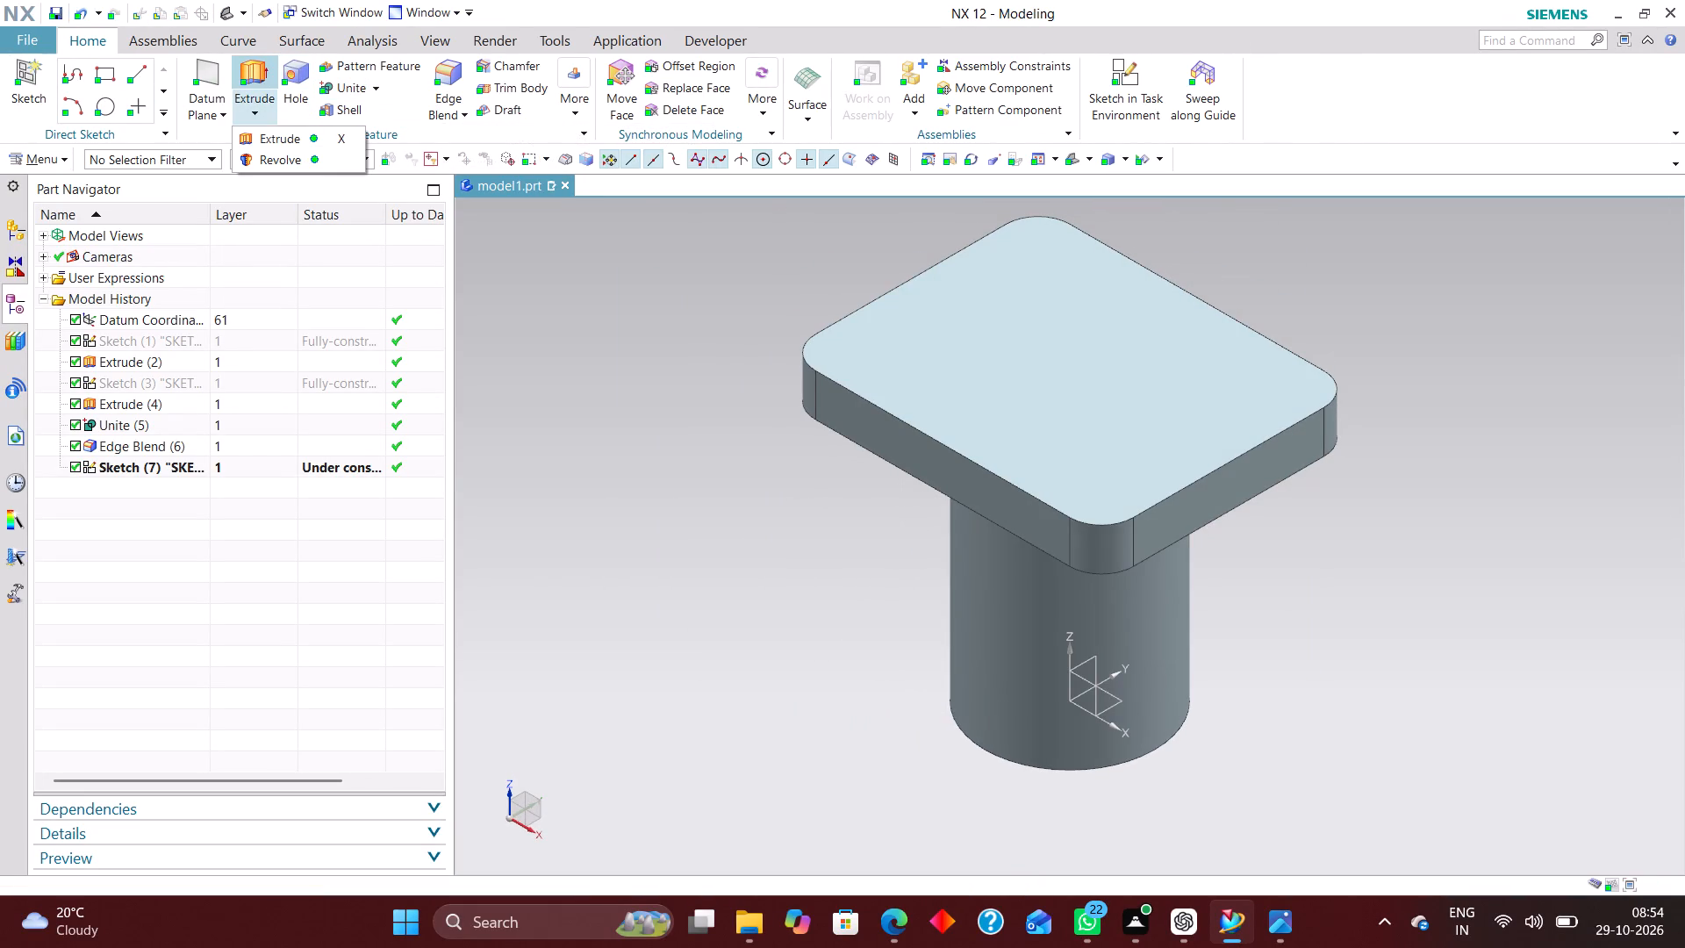
pyautogui.click(280, 161)
pyautogui.click(186, 468)
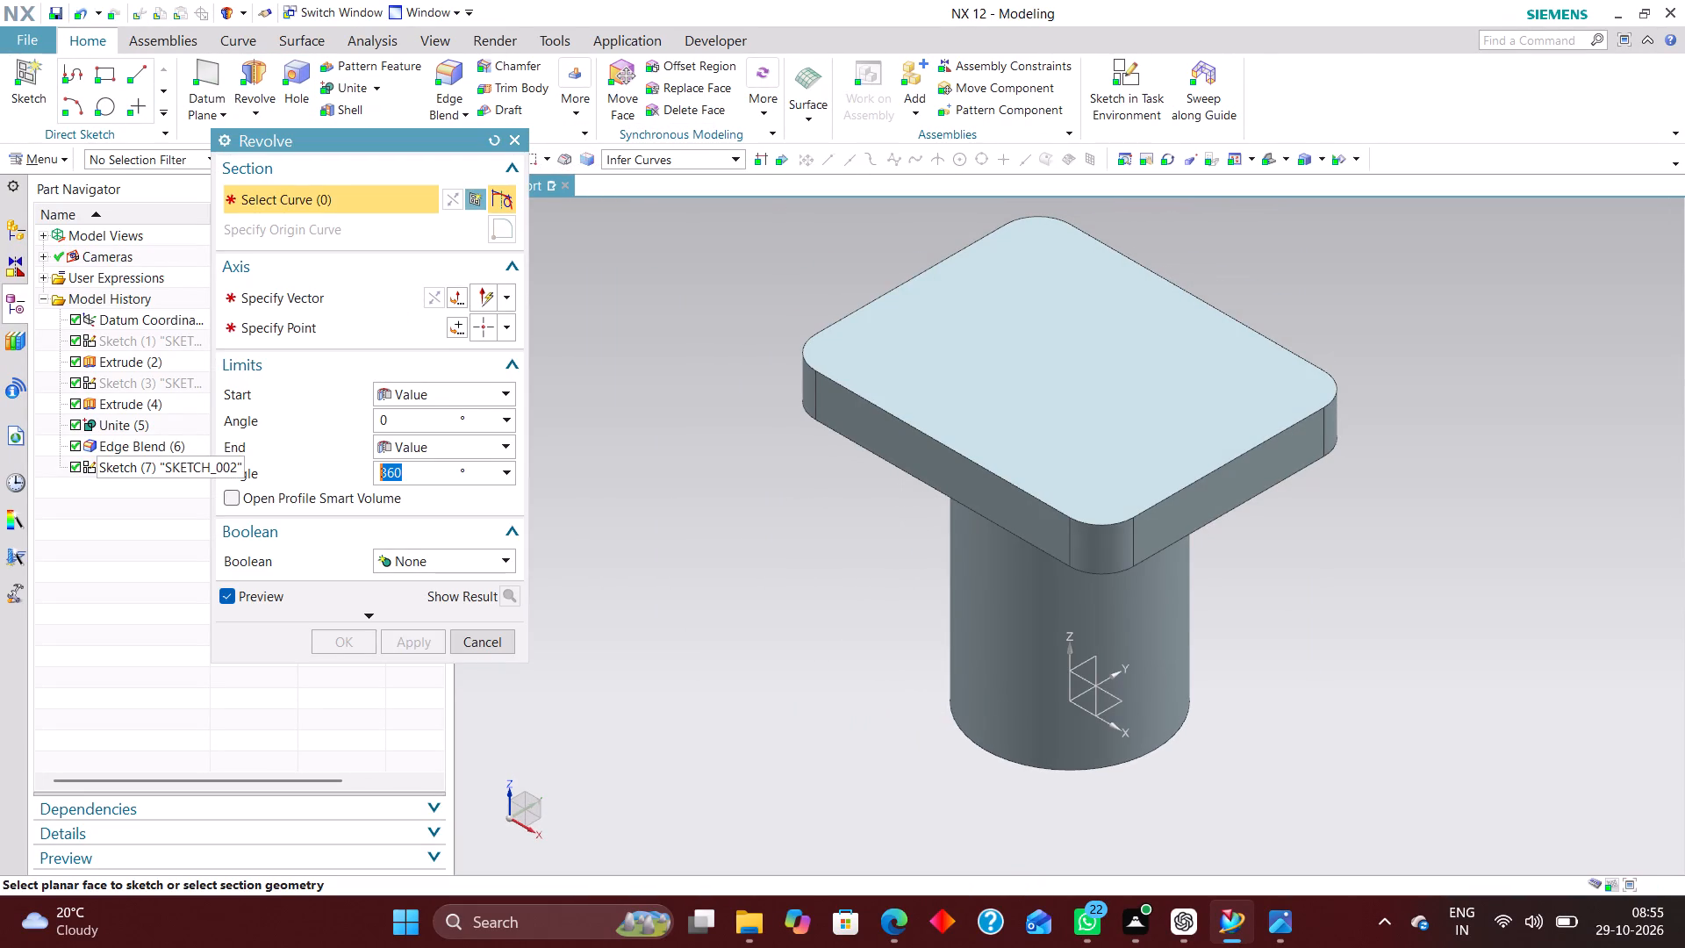
pyautogui.moveTo(1352, 640); pyautogui.dragTo(1304, 597, button='middle')
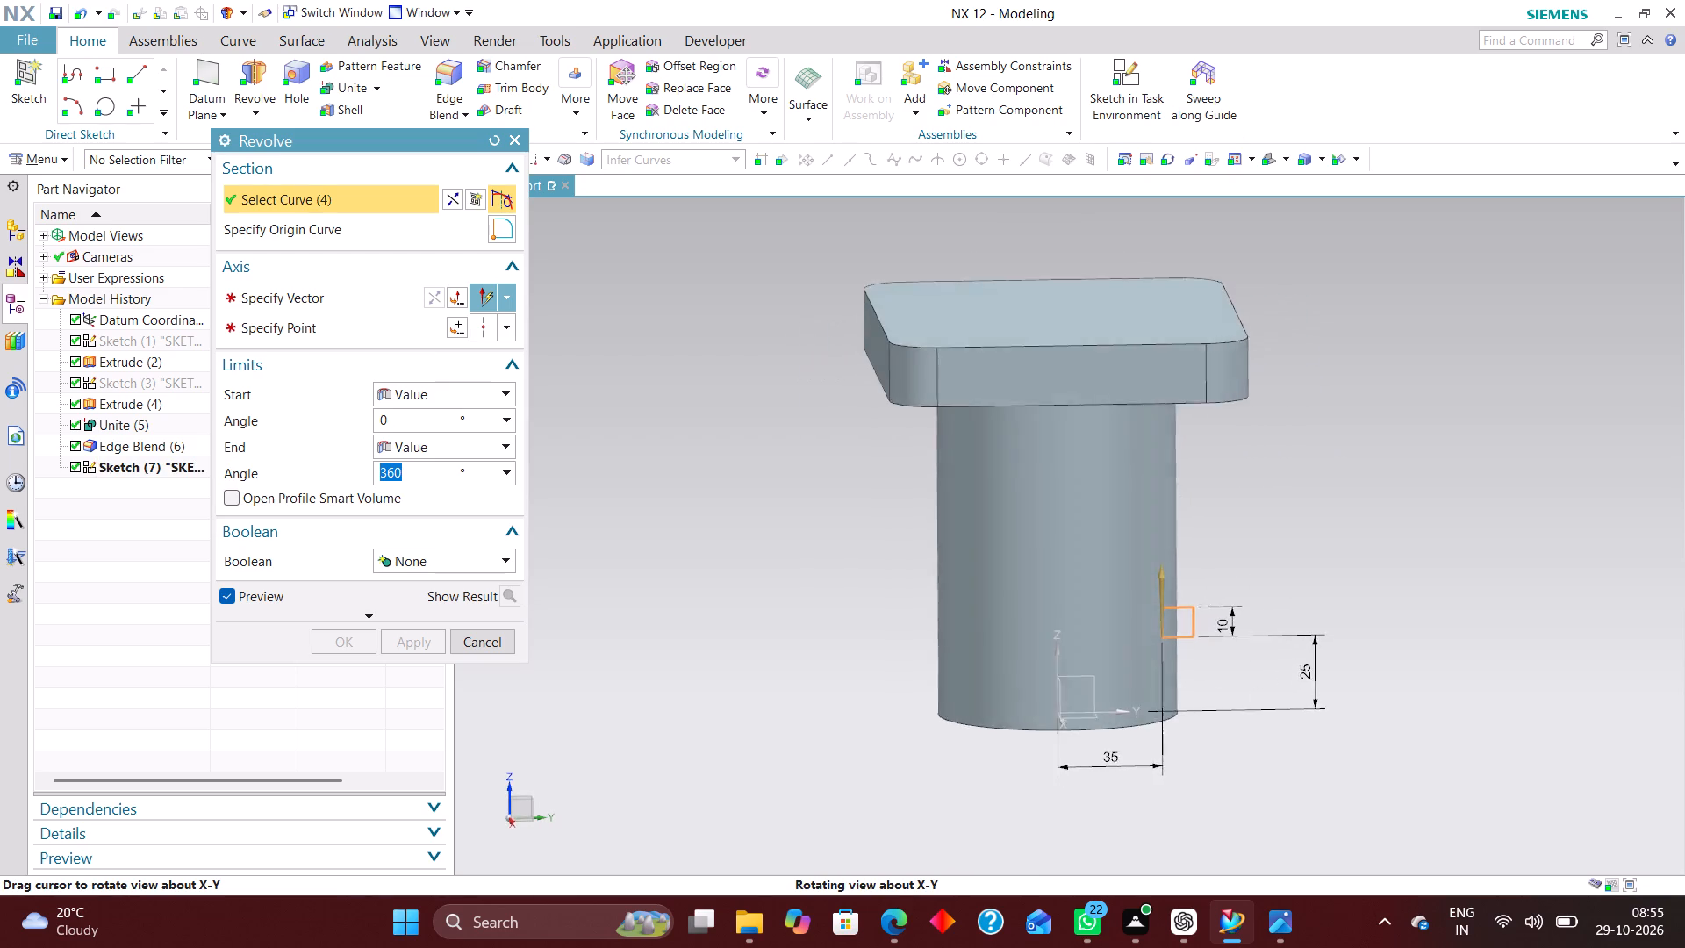
pyautogui.moveTo(1304, 597); pyautogui.dragTo(1309, 607, button='middle')
pyautogui.click(326, 294)
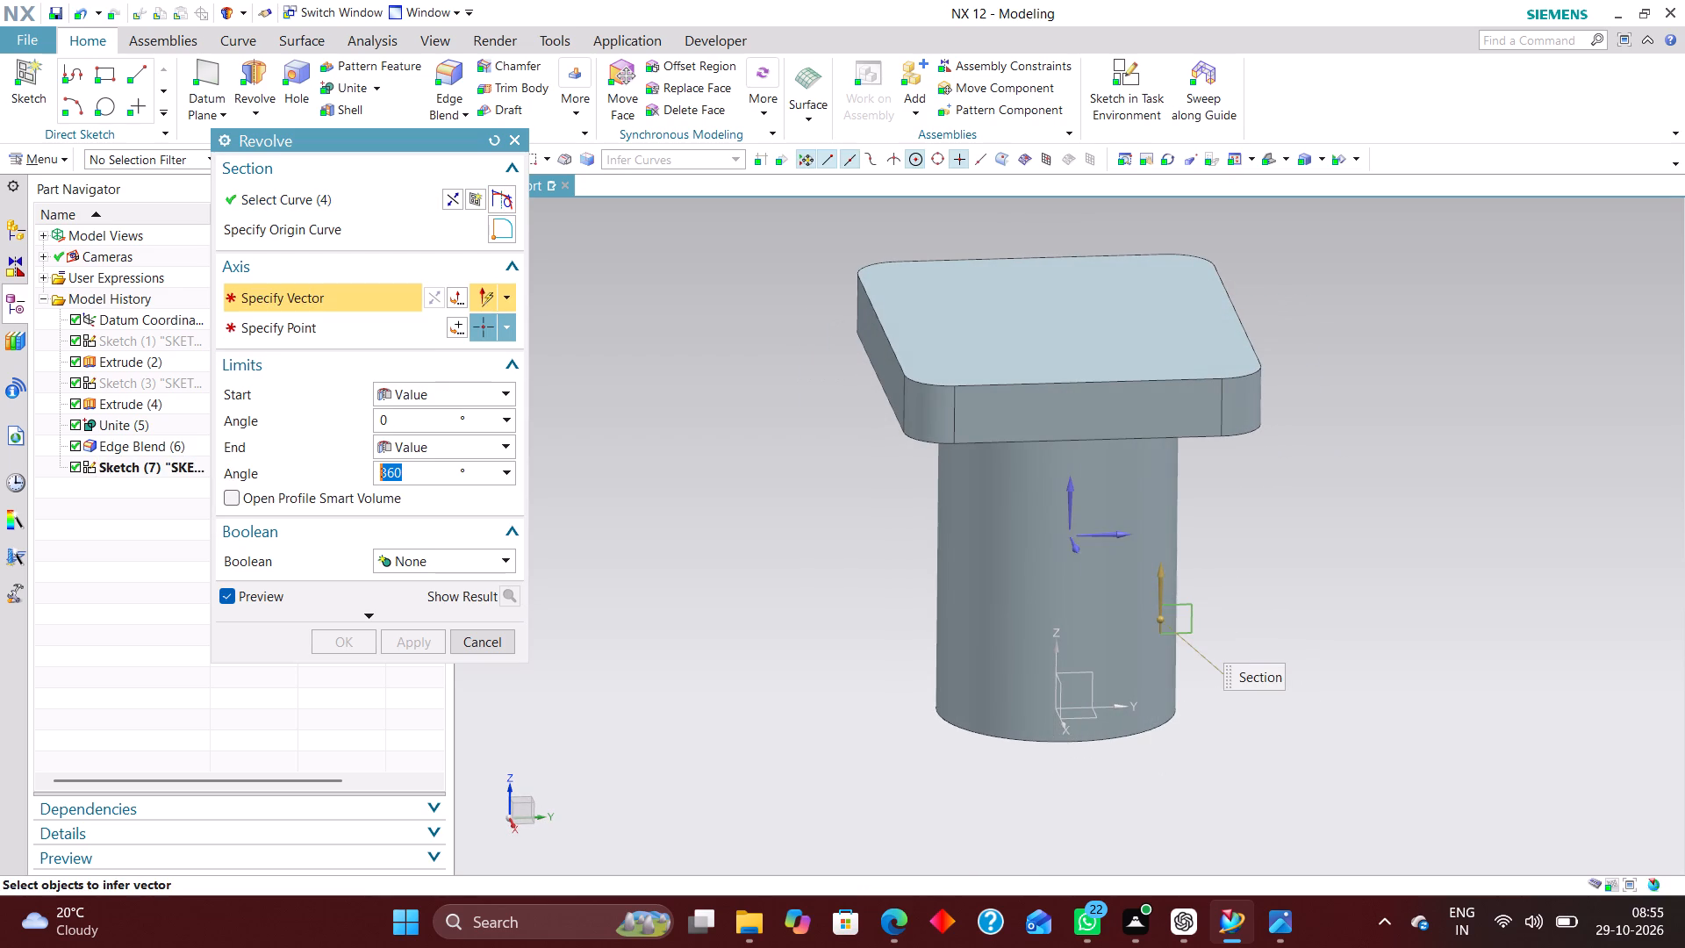
pyautogui.click(1058, 646)
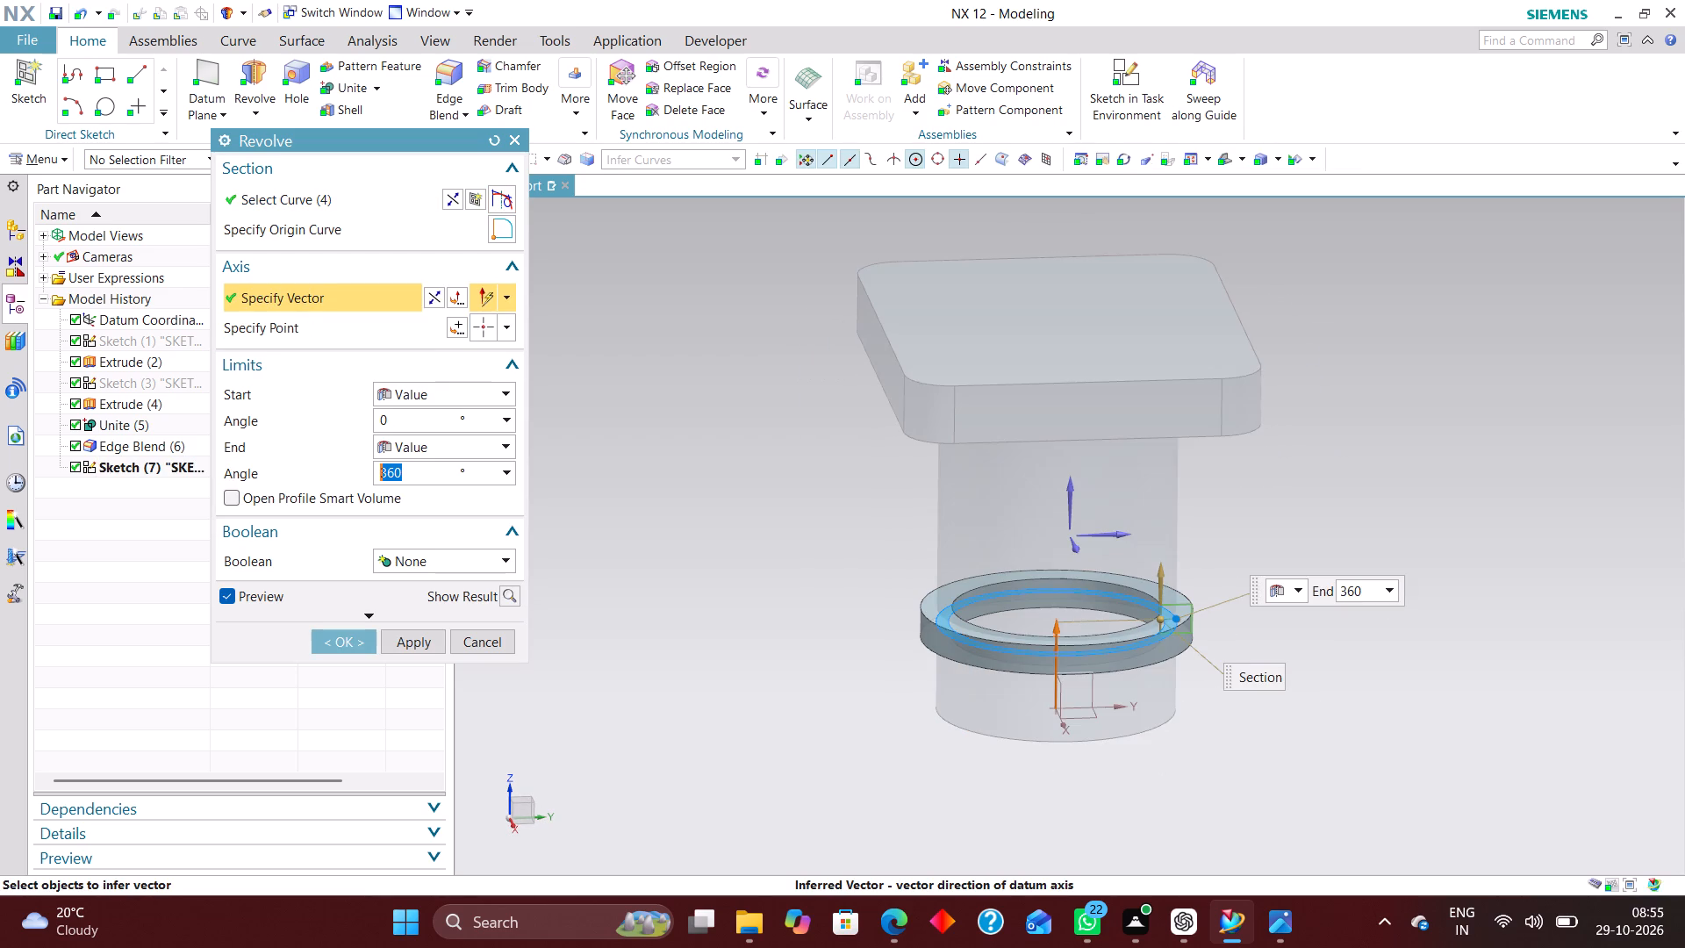
pyautogui.moveTo(1403, 707); pyautogui.dragTo(1404, 680, button='middle')
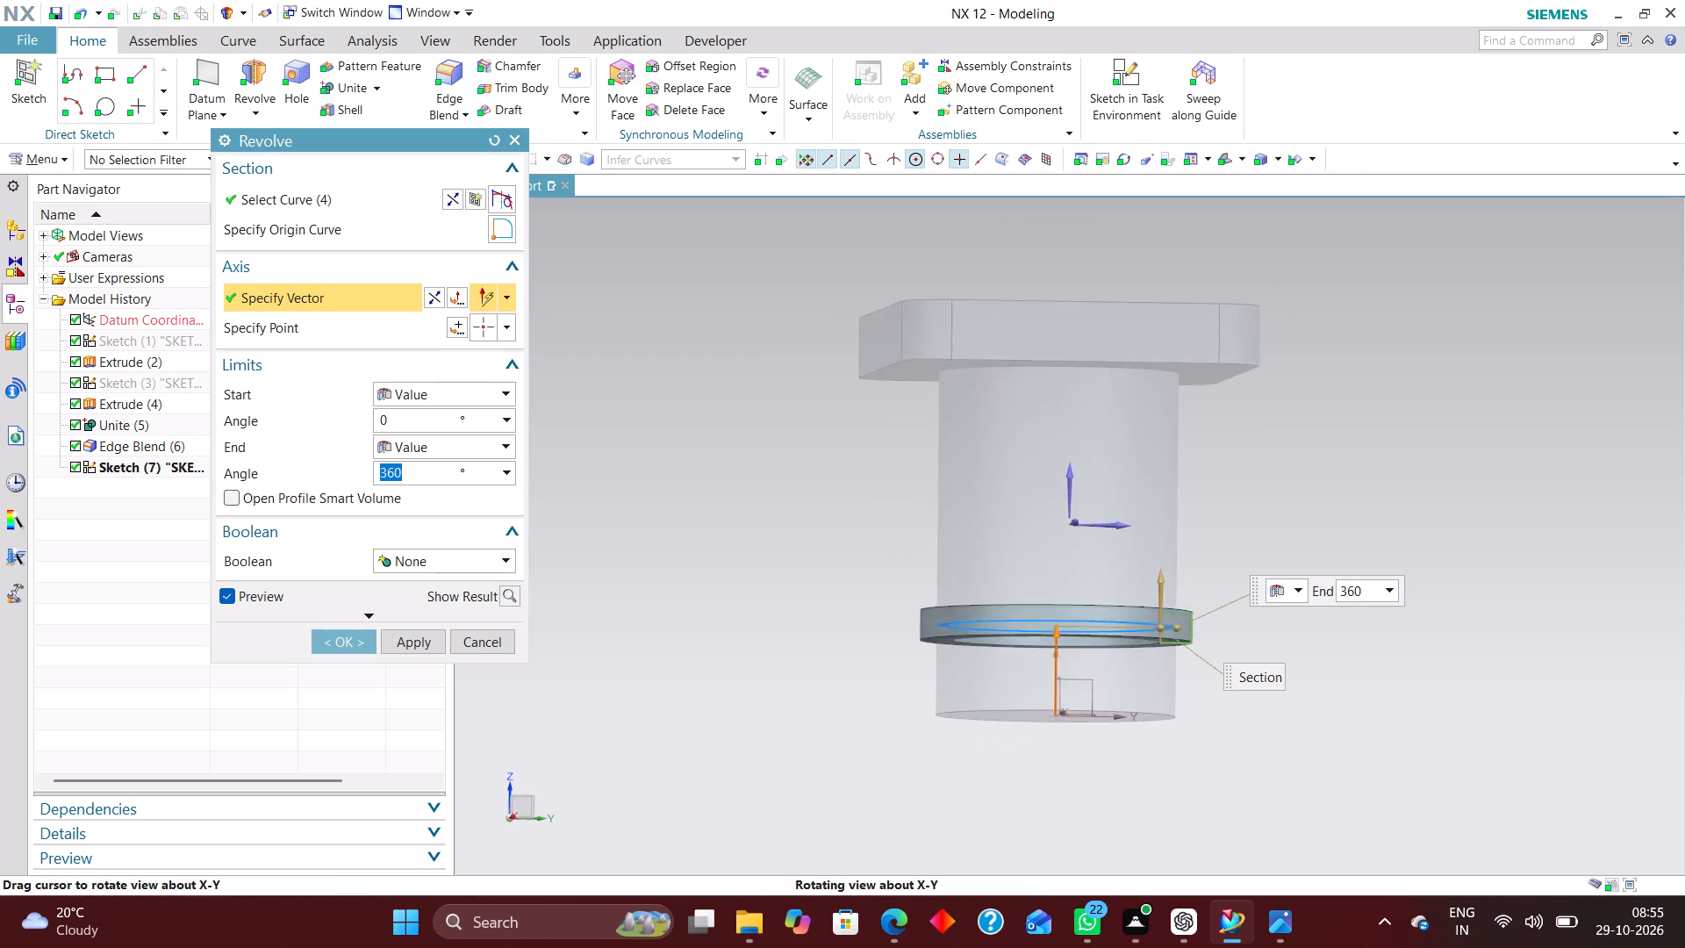
pyautogui.moveTo(1404, 680); pyautogui.dragTo(1394, 698, button='middle')
pyautogui.click(341, 647)
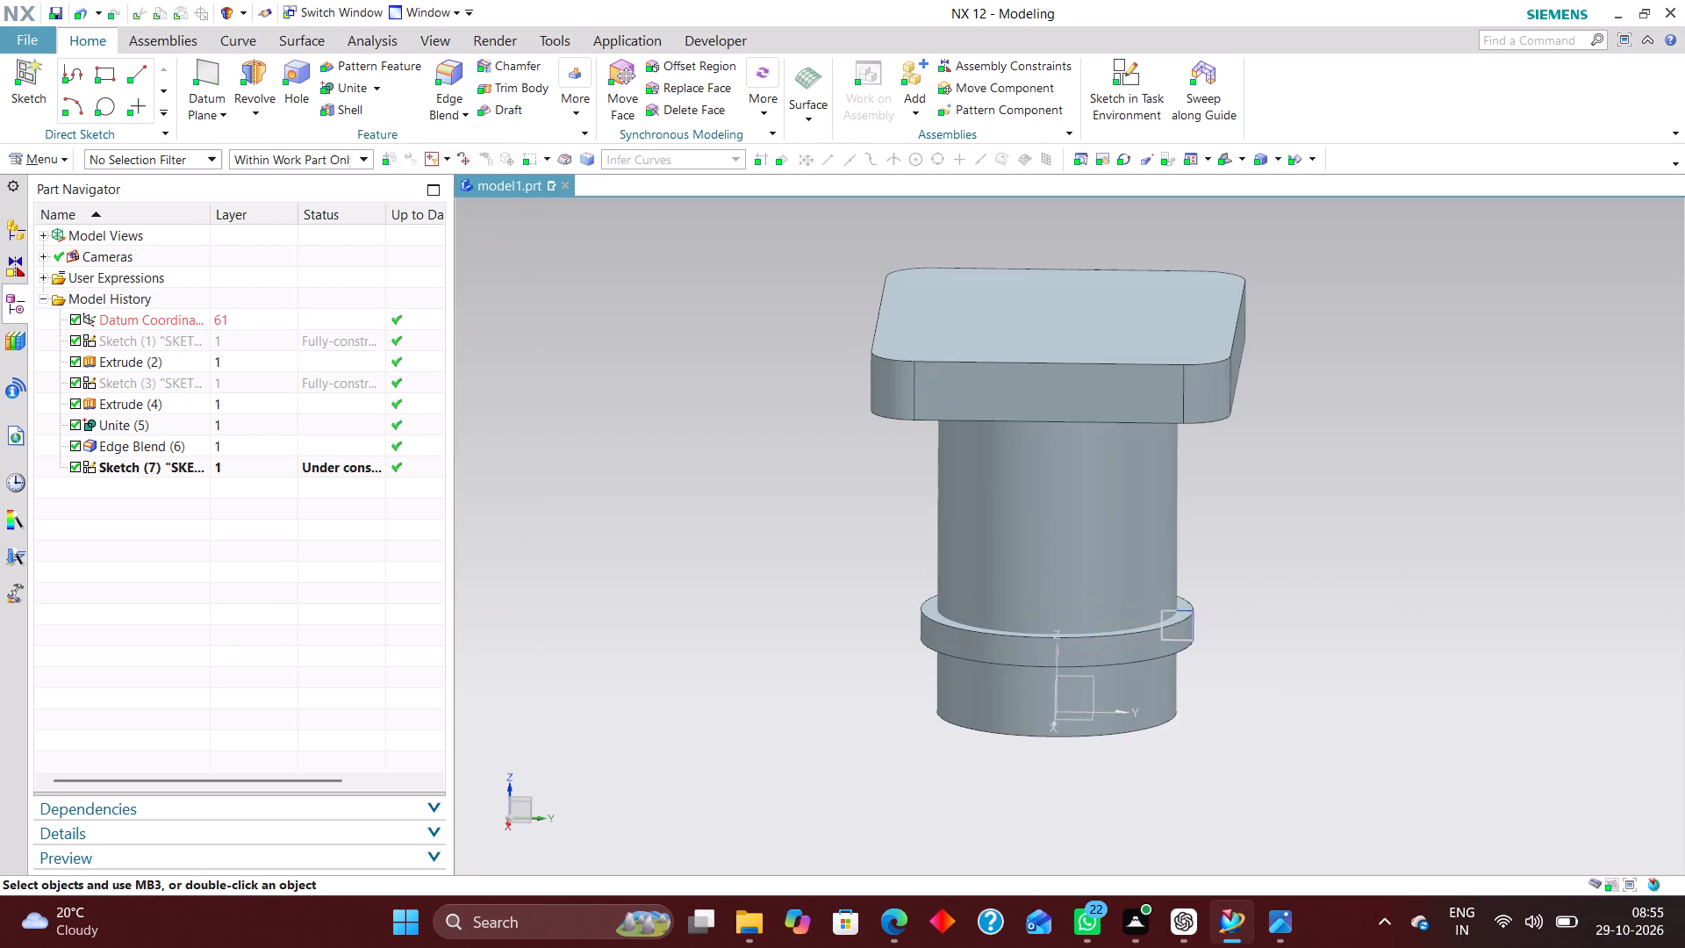
# Subtract the revolved ring from the flanged cylinder body to cut the groove.
pyautogui.moveTo(1389, 637); pyautogui.dragTo(1418, 614, button='middle')
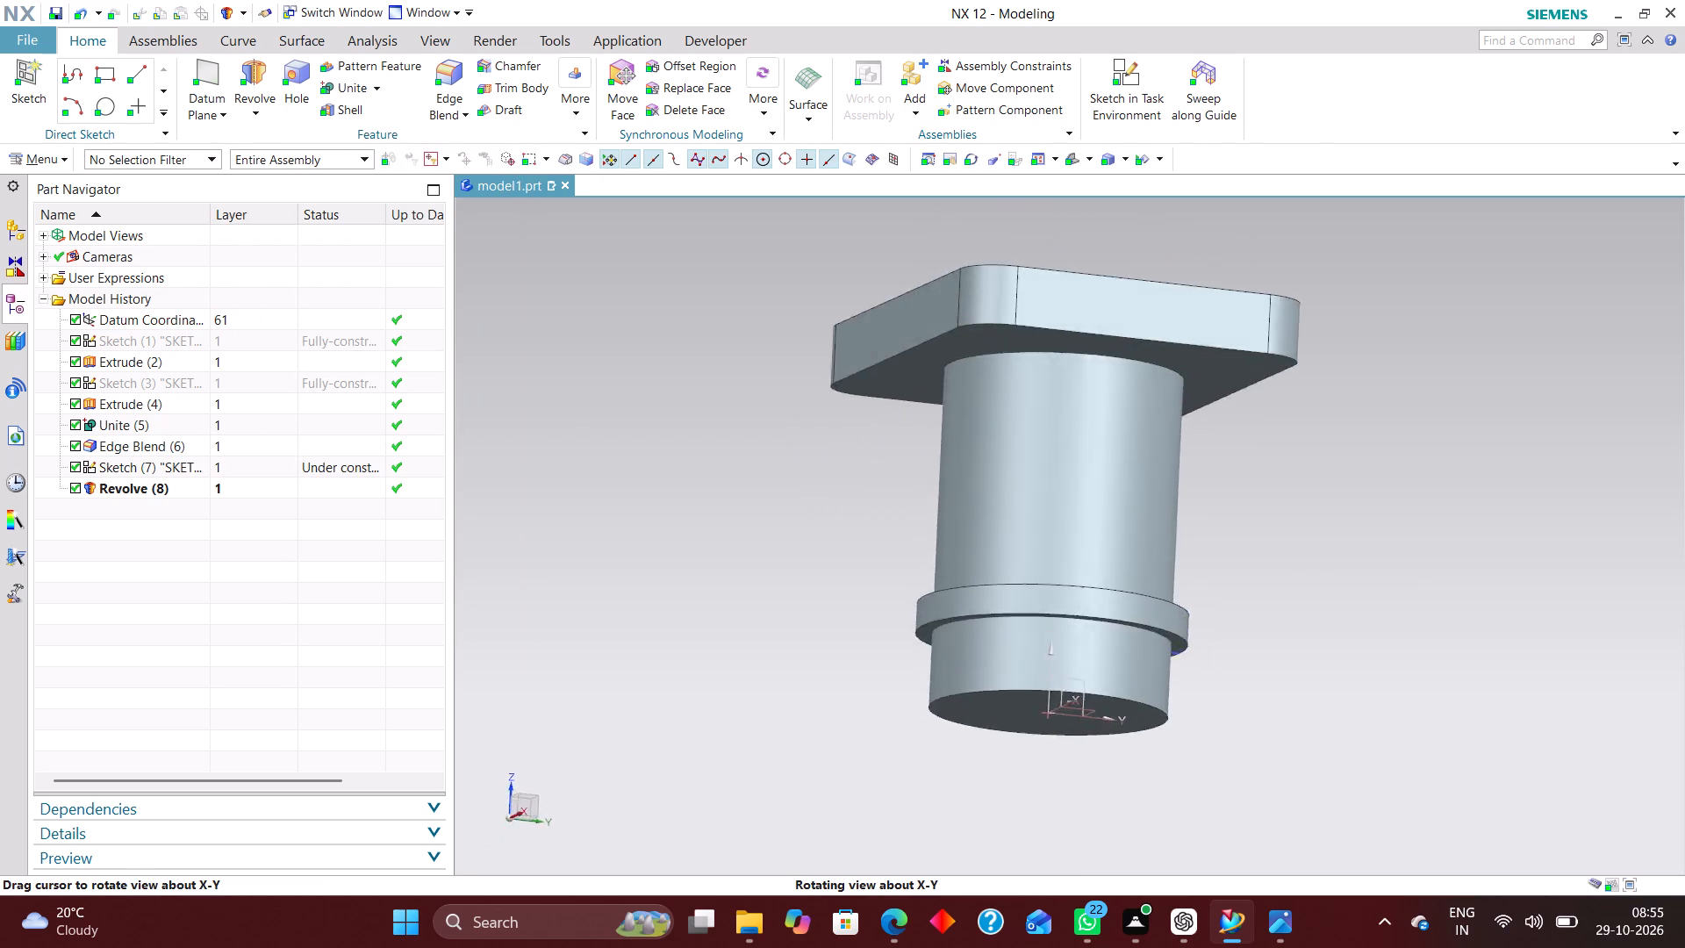
pyautogui.moveTo(1418, 614); pyautogui.dragTo(1402, 645, button='middle')
pyautogui.scroll(1, 1406, 644)
pyautogui.click(374, 87)
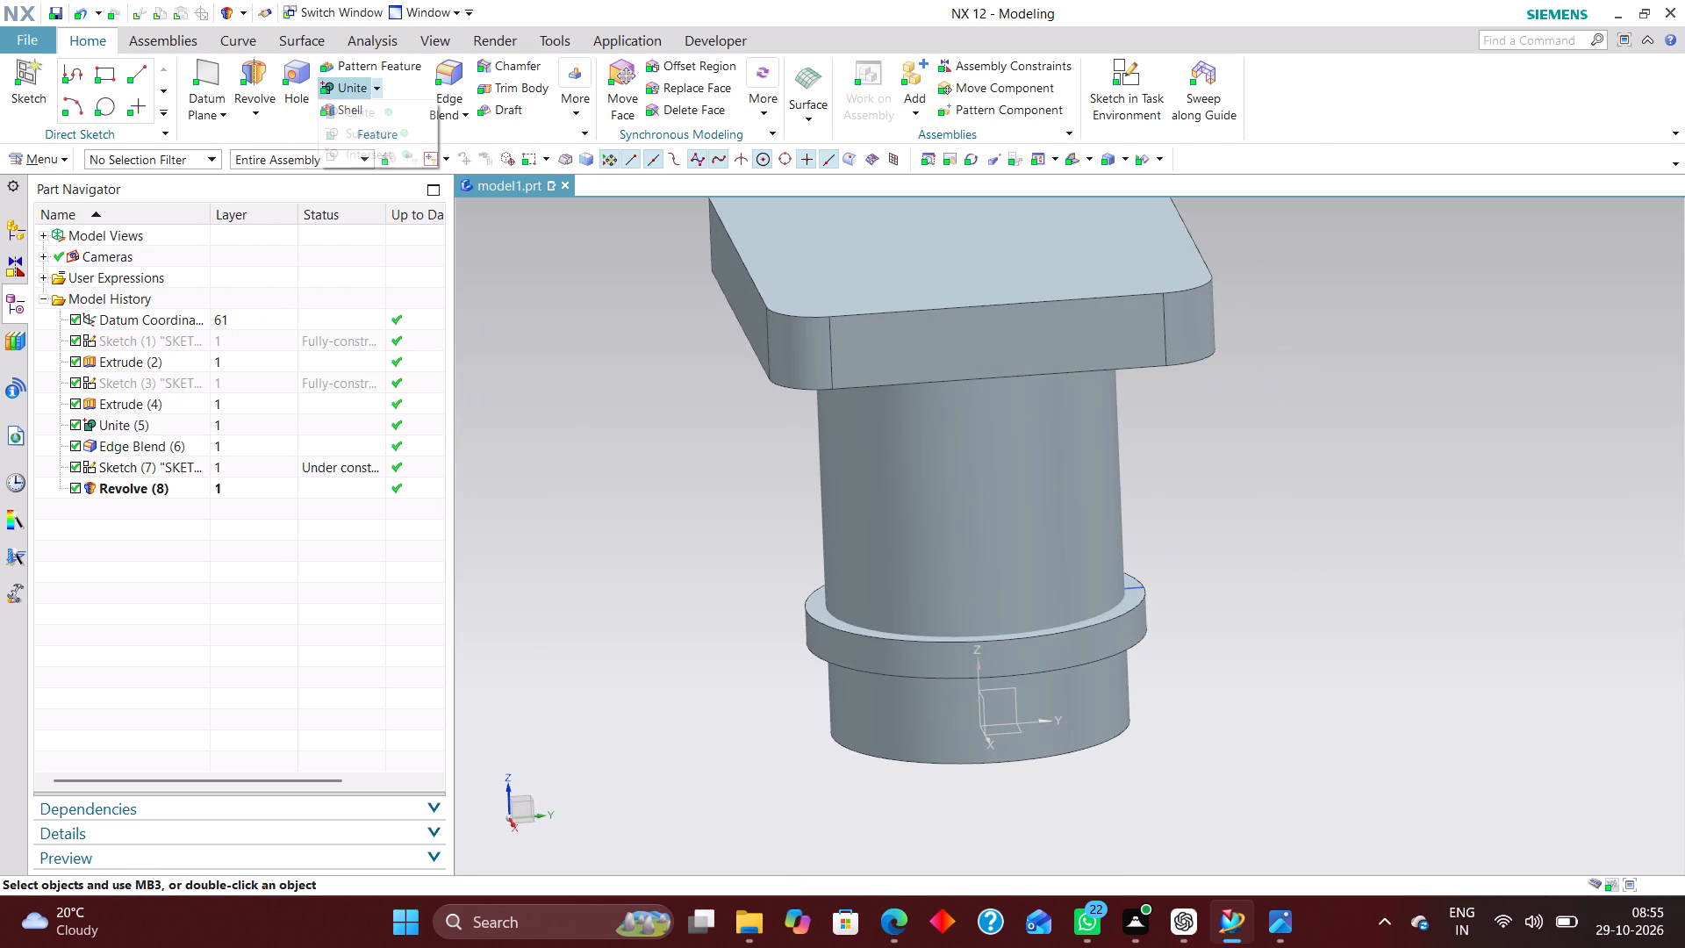
pyautogui.click(382, 133)
pyautogui.click(893, 475)
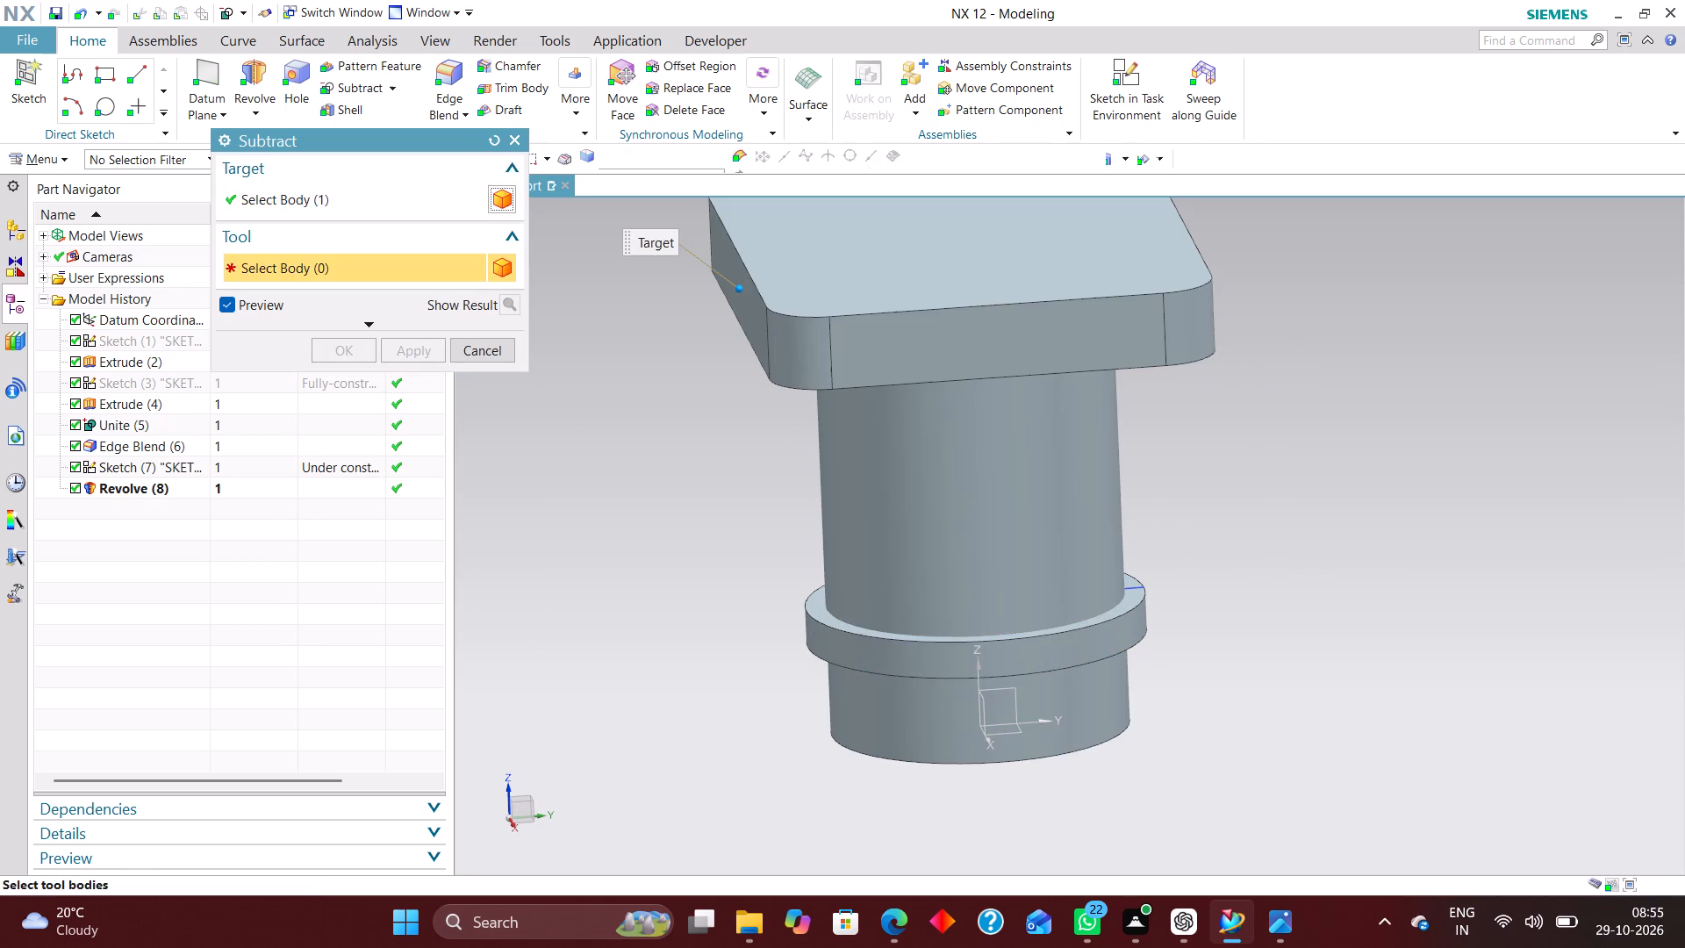
pyautogui.click(878, 631)
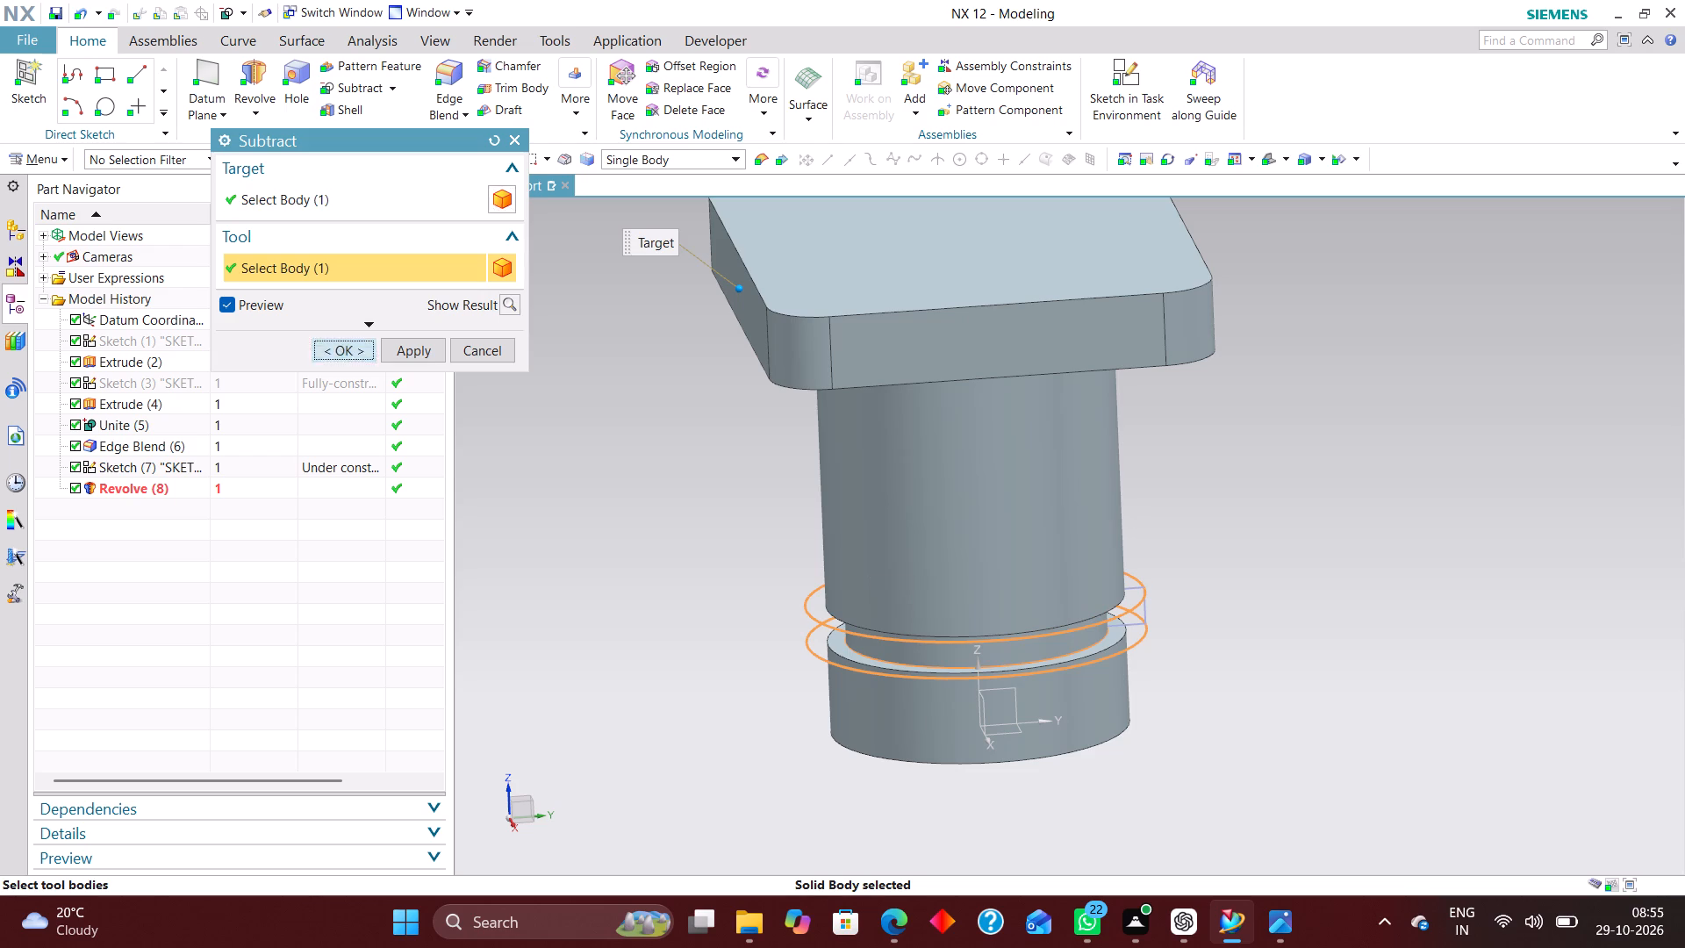
pyautogui.click(353, 357)
pyautogui.moveTo(1275, 628); pyautogui.dragTo(1192, 651, button='middle')
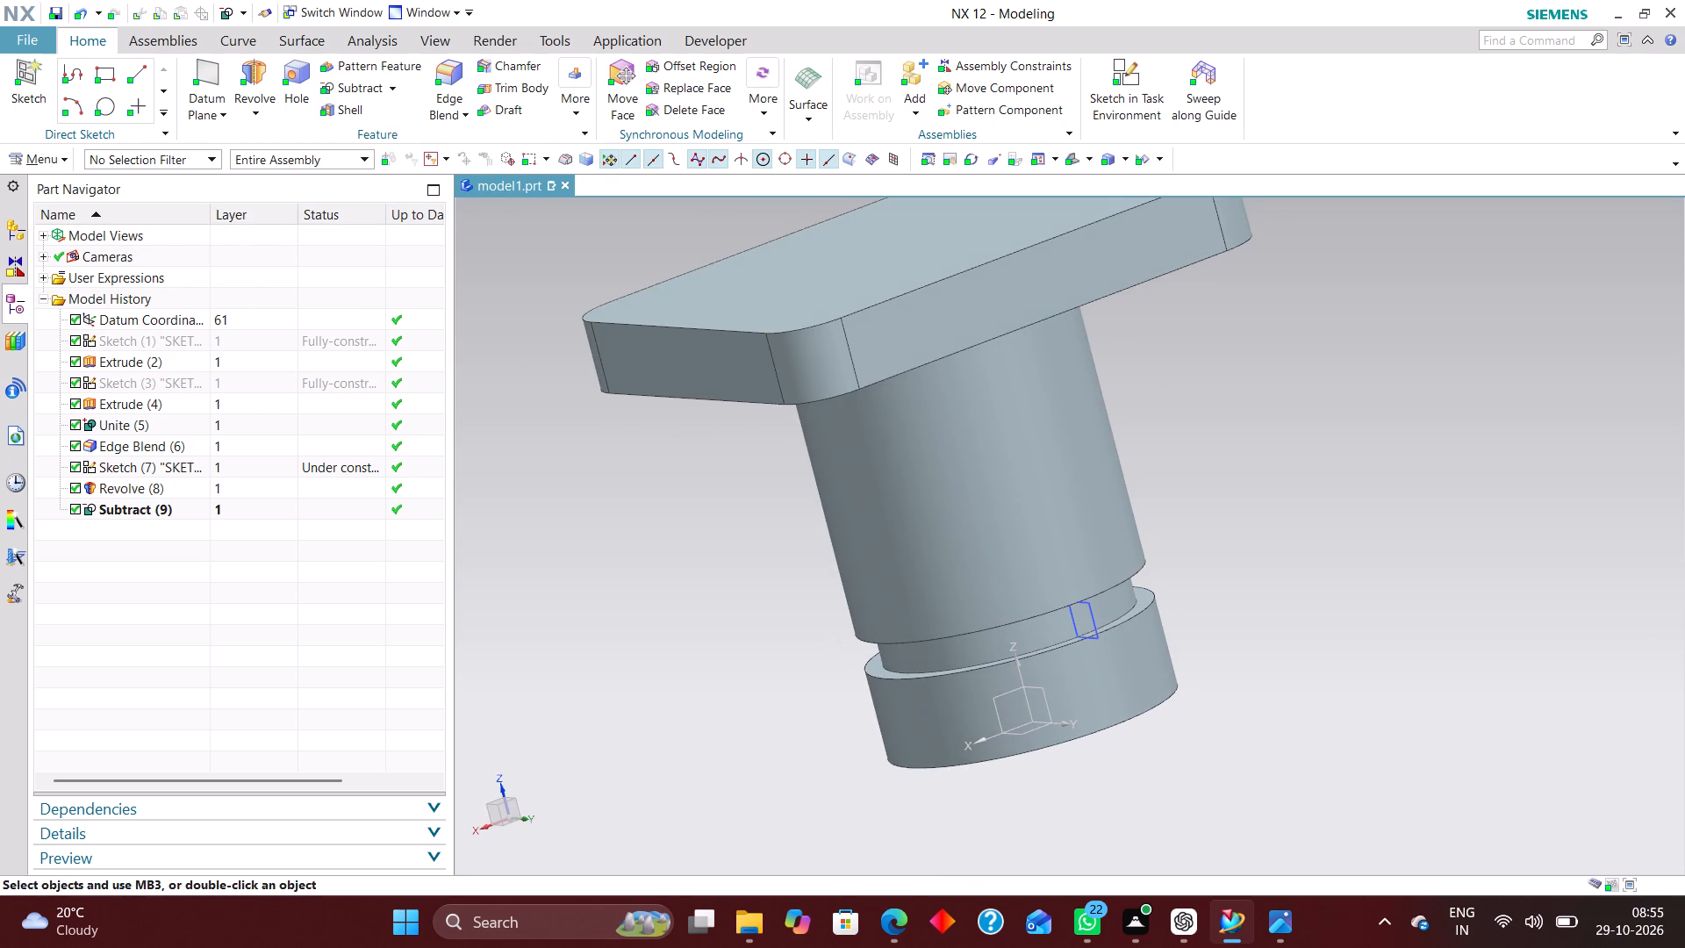
pyautogui.moveTo(1464, 681); pyautogui.dragTo(1535, 697, button='middle')
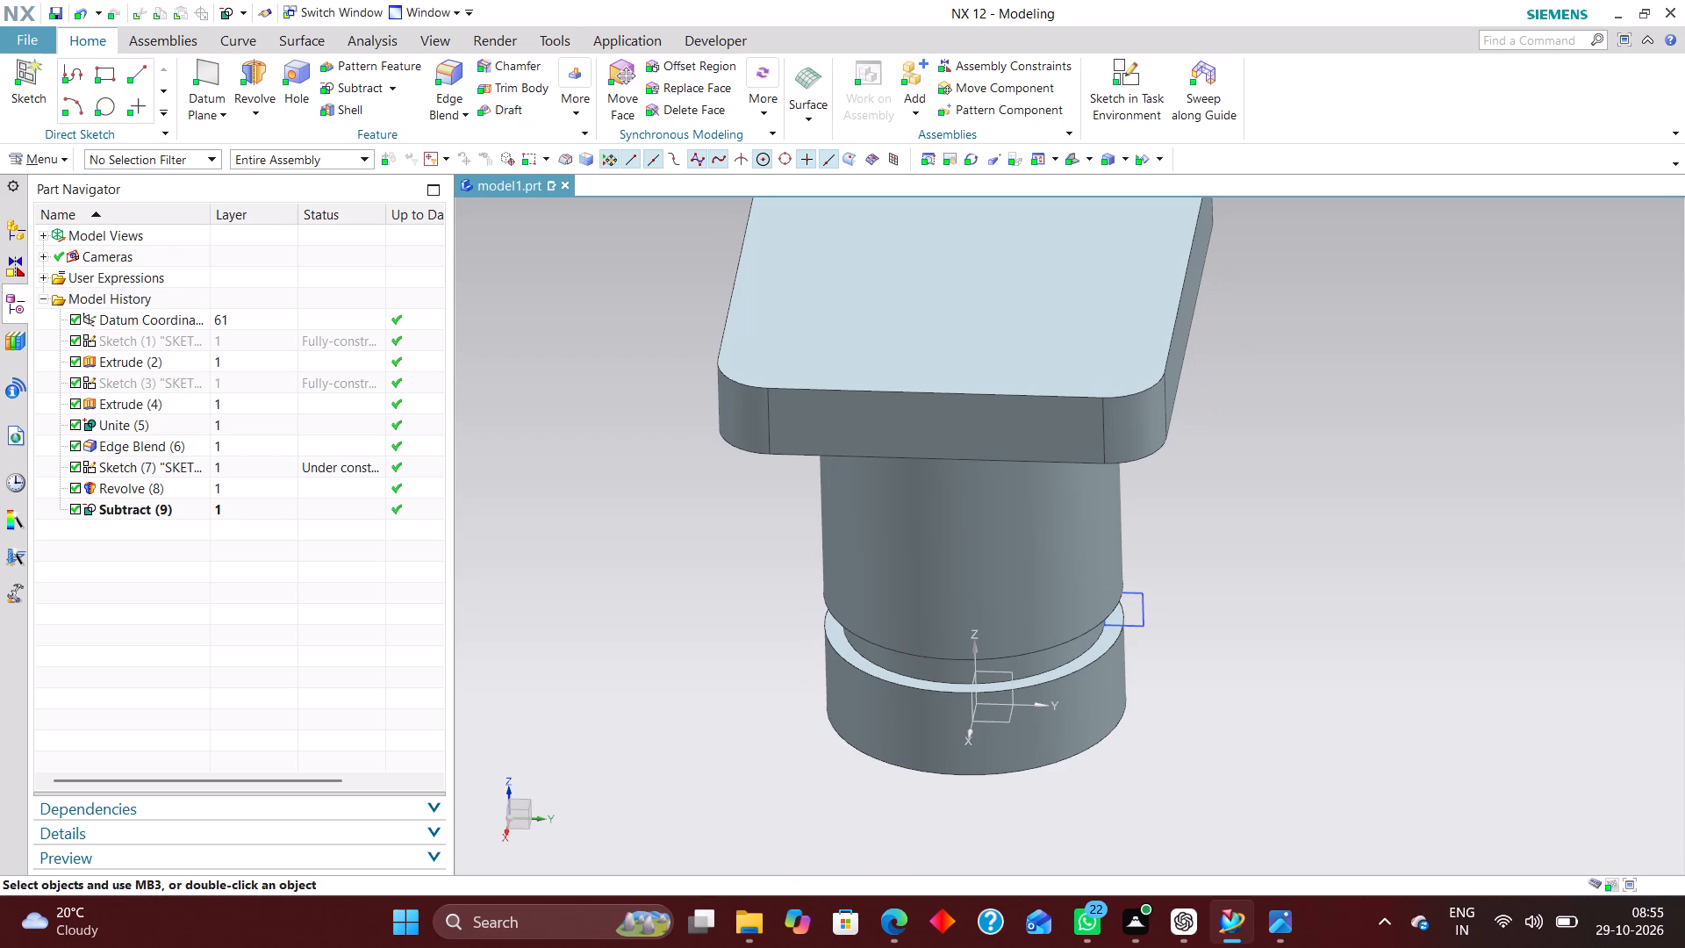
# Start a general hole on the plate's top face and constrain its position point onto the datum Y and X axes.
pyautogui.press('End')
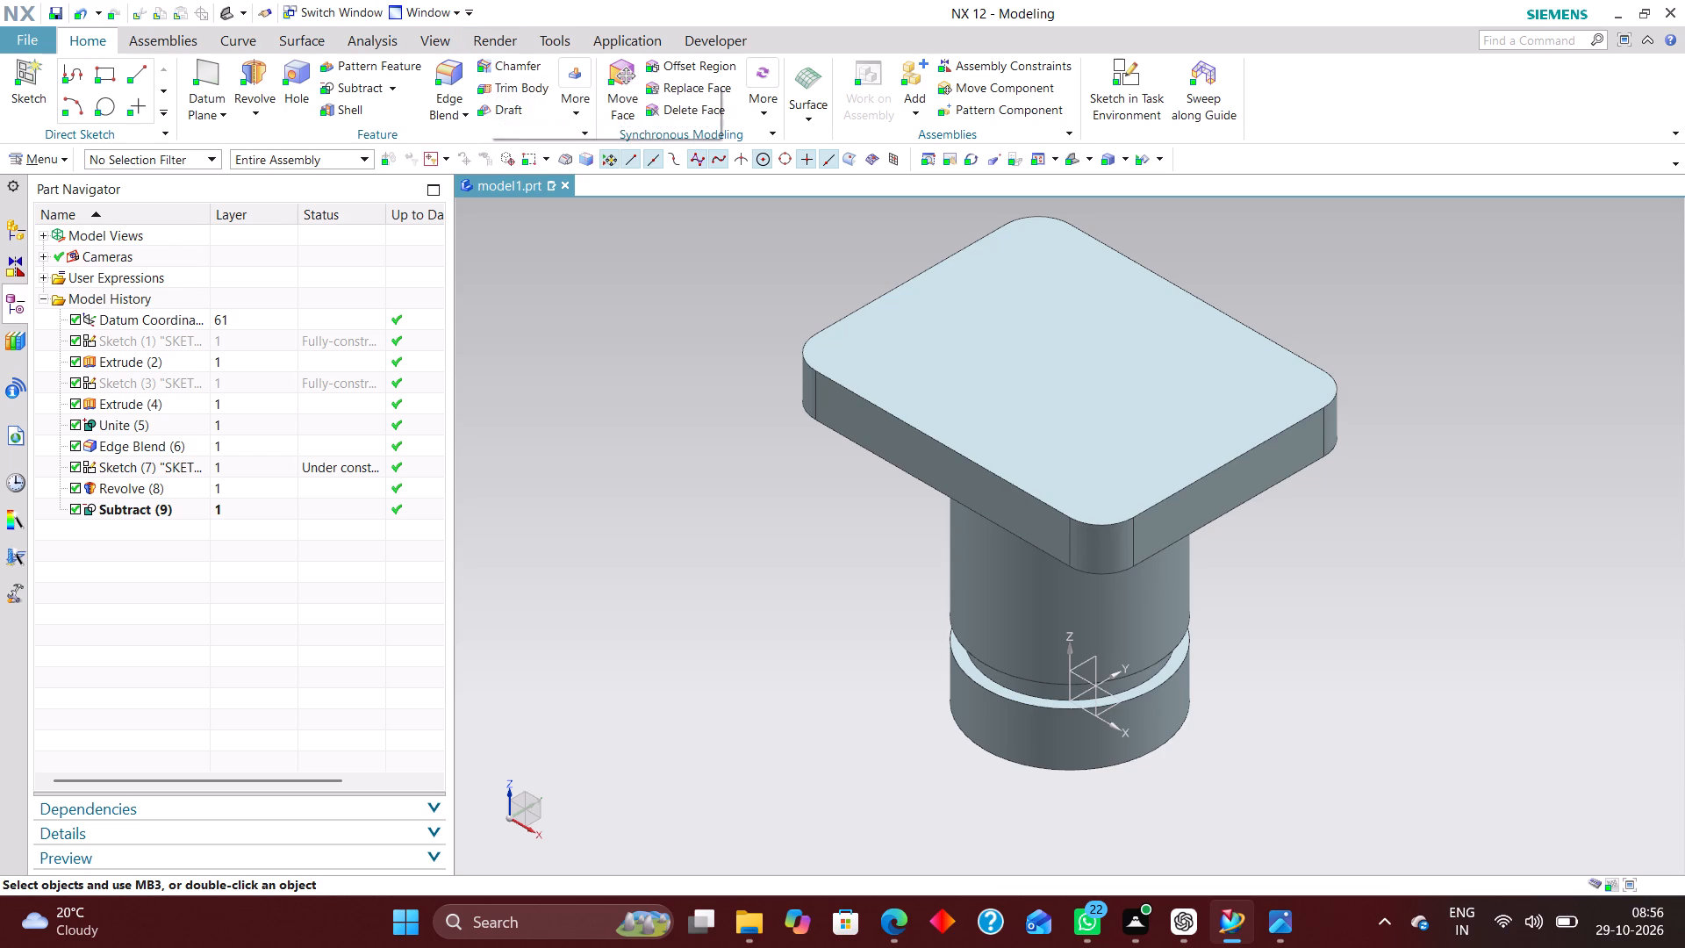
pyautogui.click(304, 69)
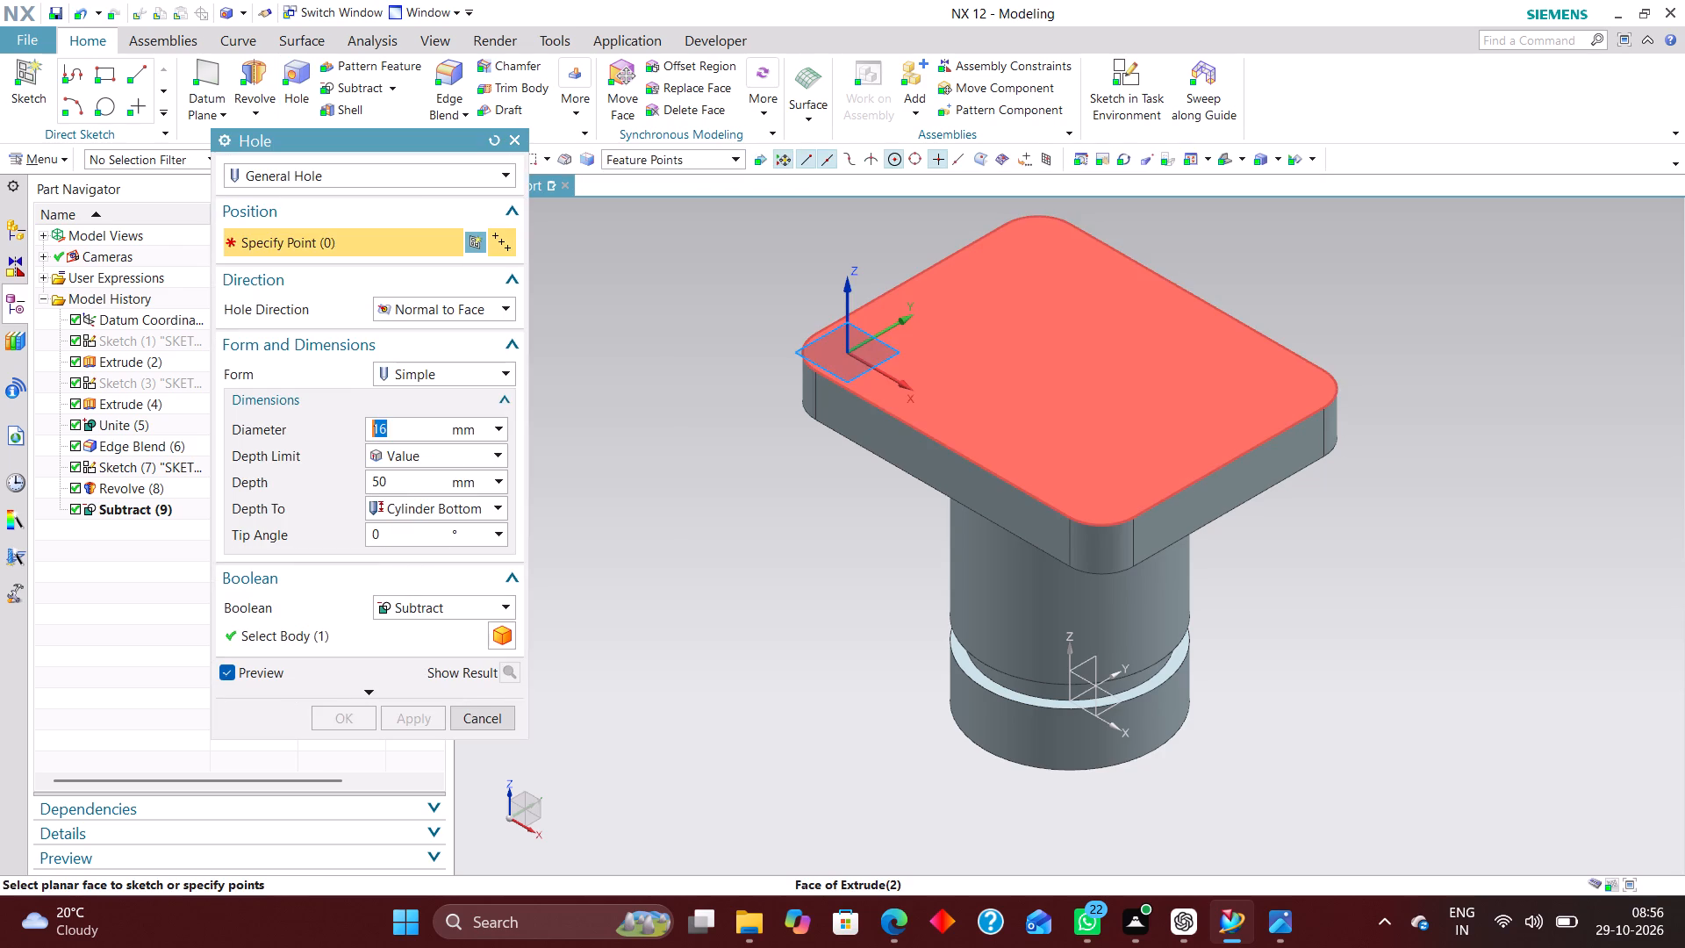
pyautogui.click(1086, 372)
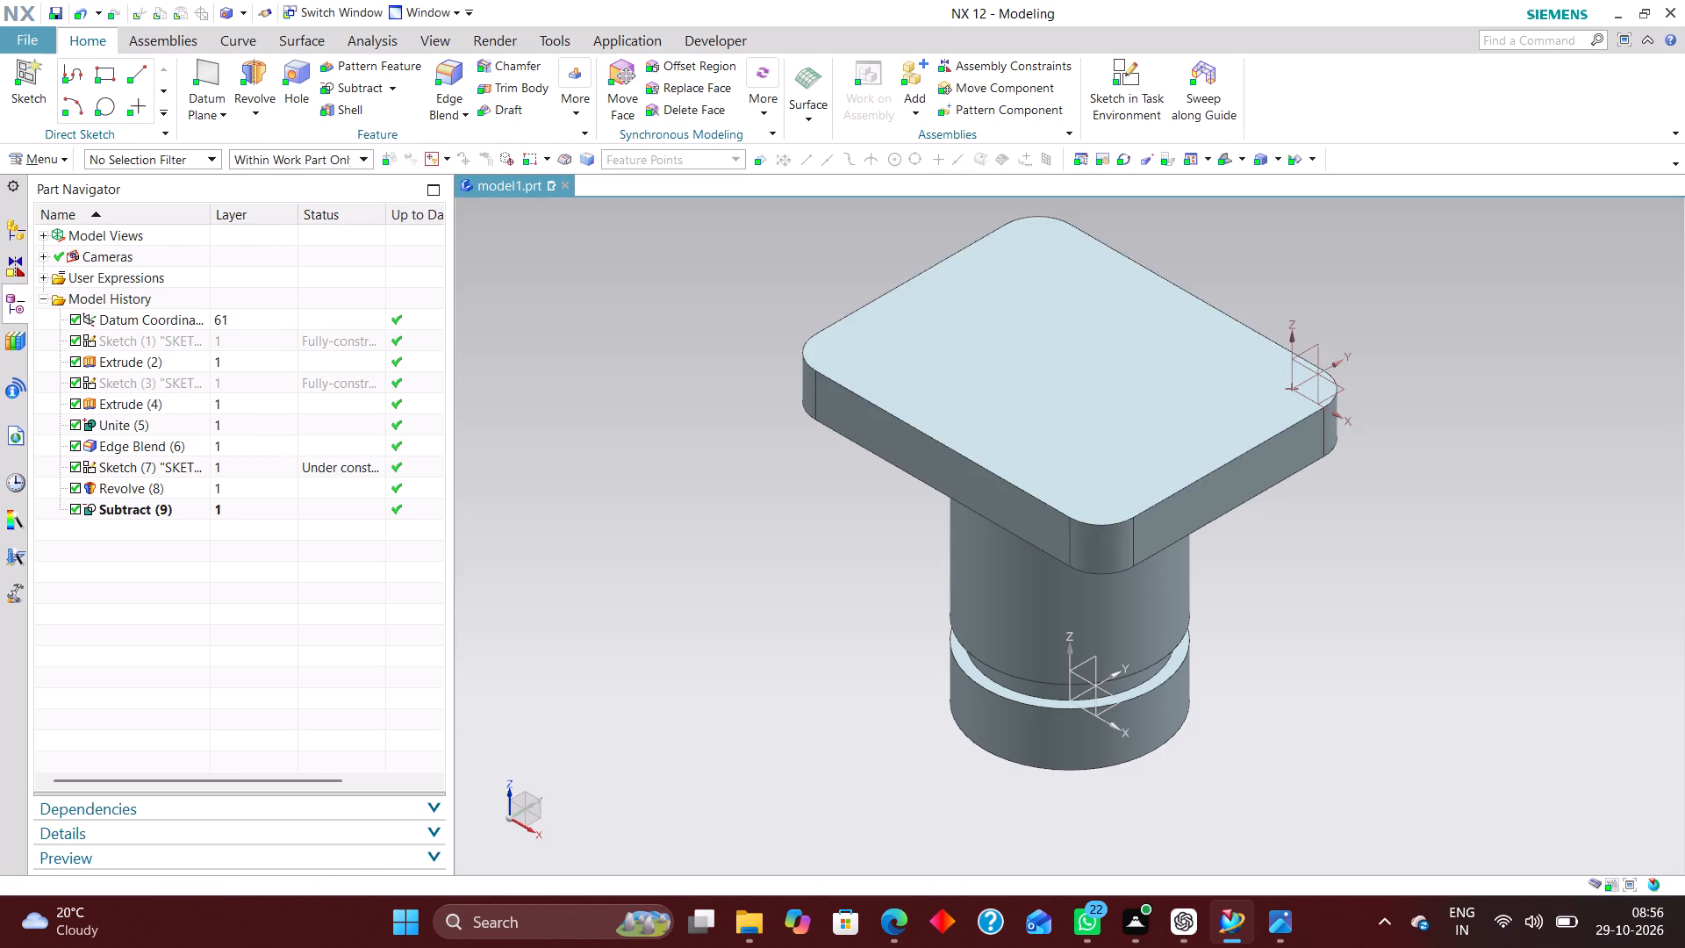
pyautogui.scroll(-3, 1029, 298)
pyautogui.scroll(4, 928, 380)
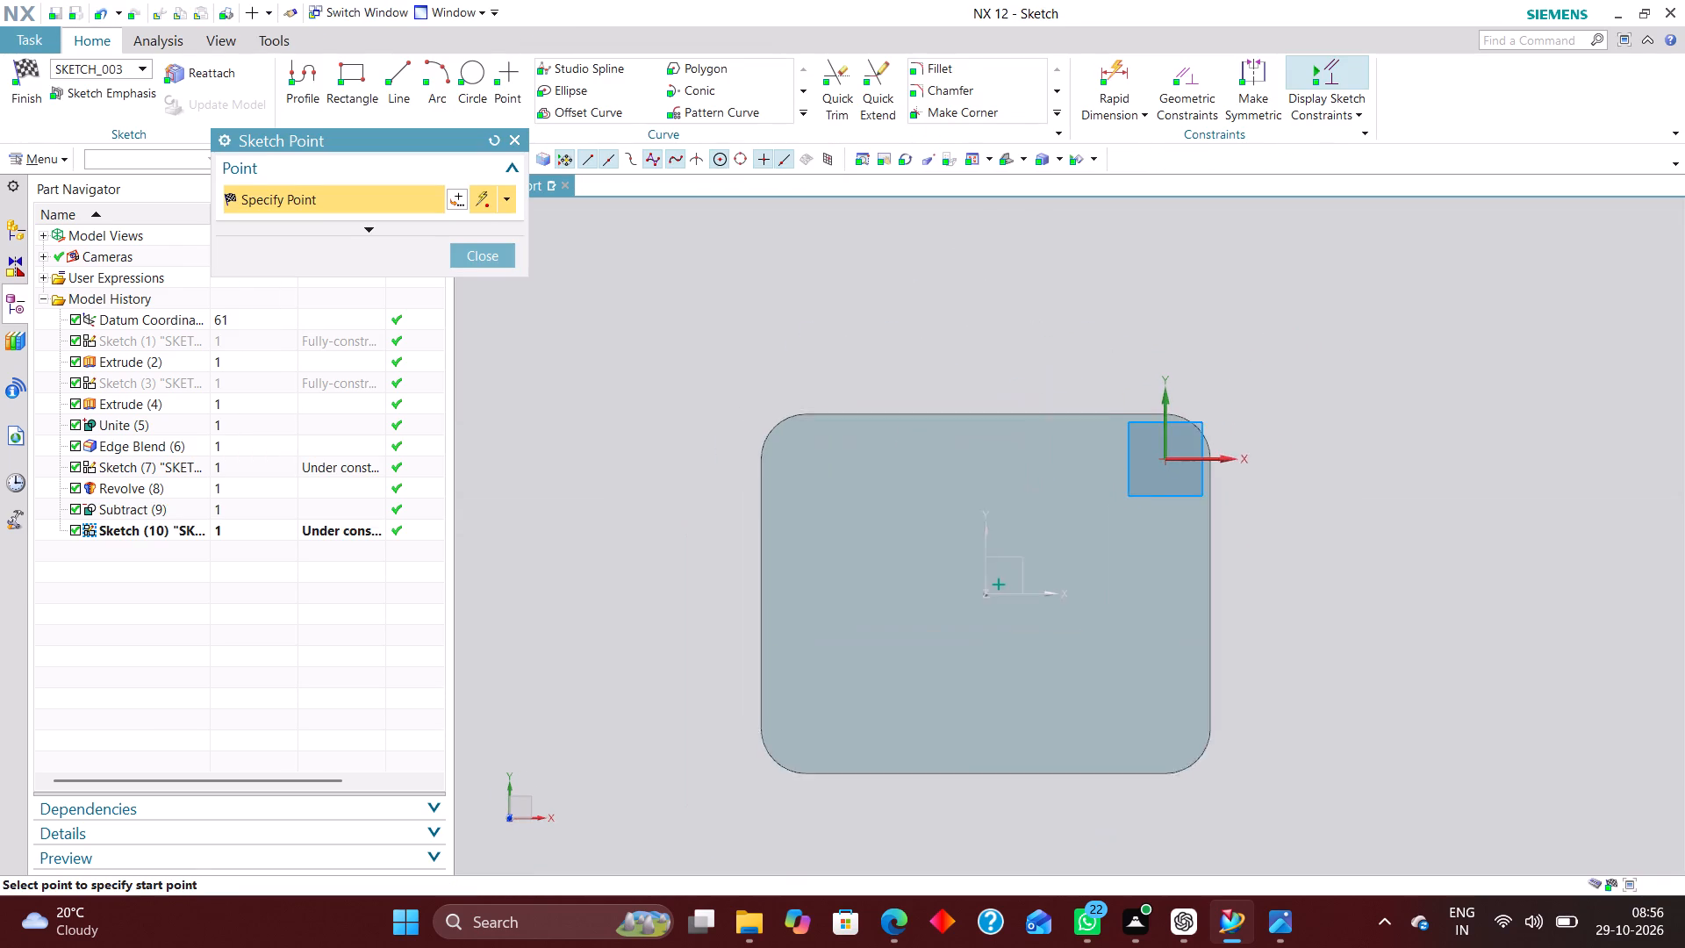
pyautogui.click(480, 252)
pyautogui.scroll(-3, 765, 358)
pyautogui.scroll(3, 906, 463)
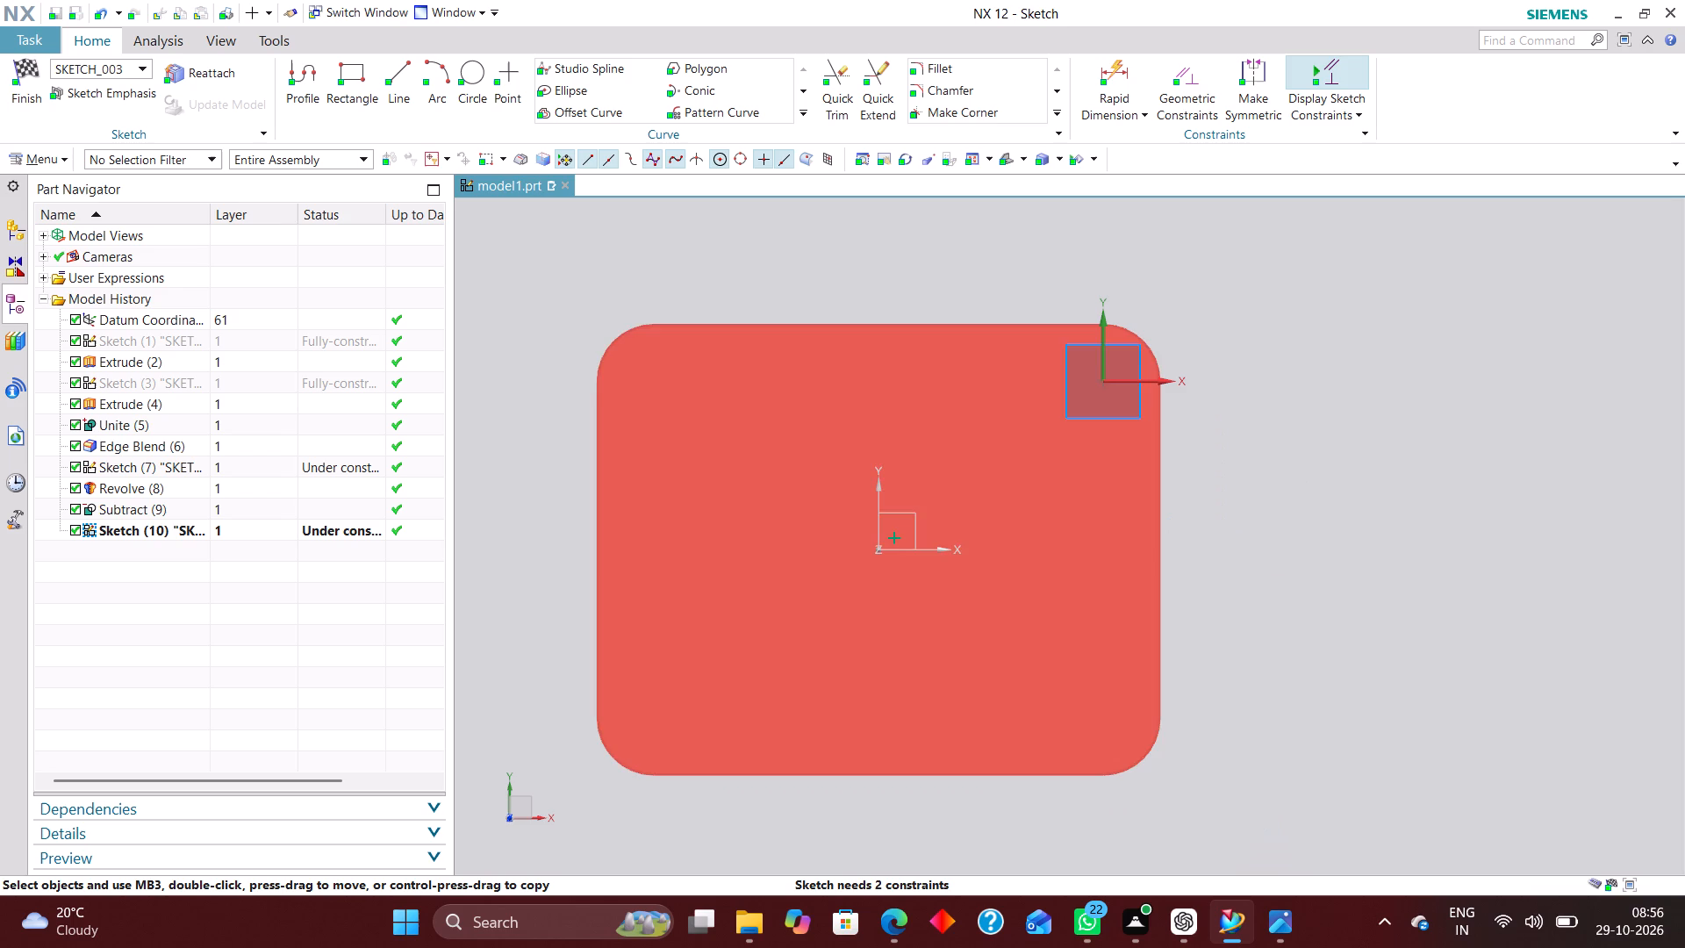
pyautogui.click(1172, 71)
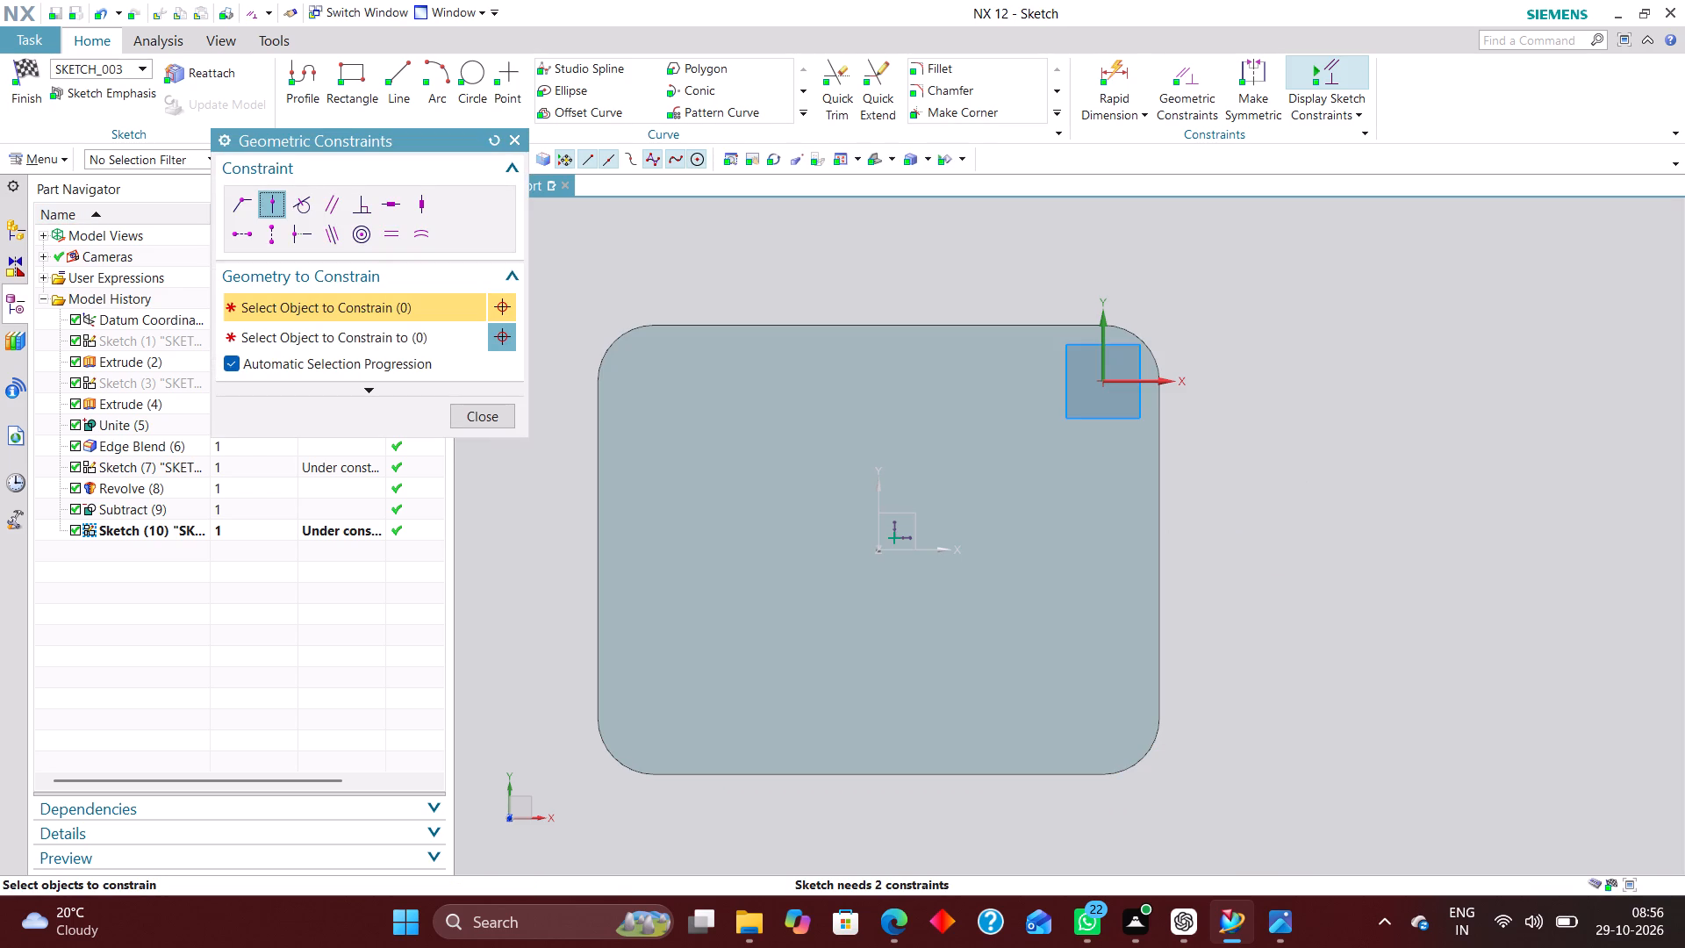
pyautogui.click(896, 534)
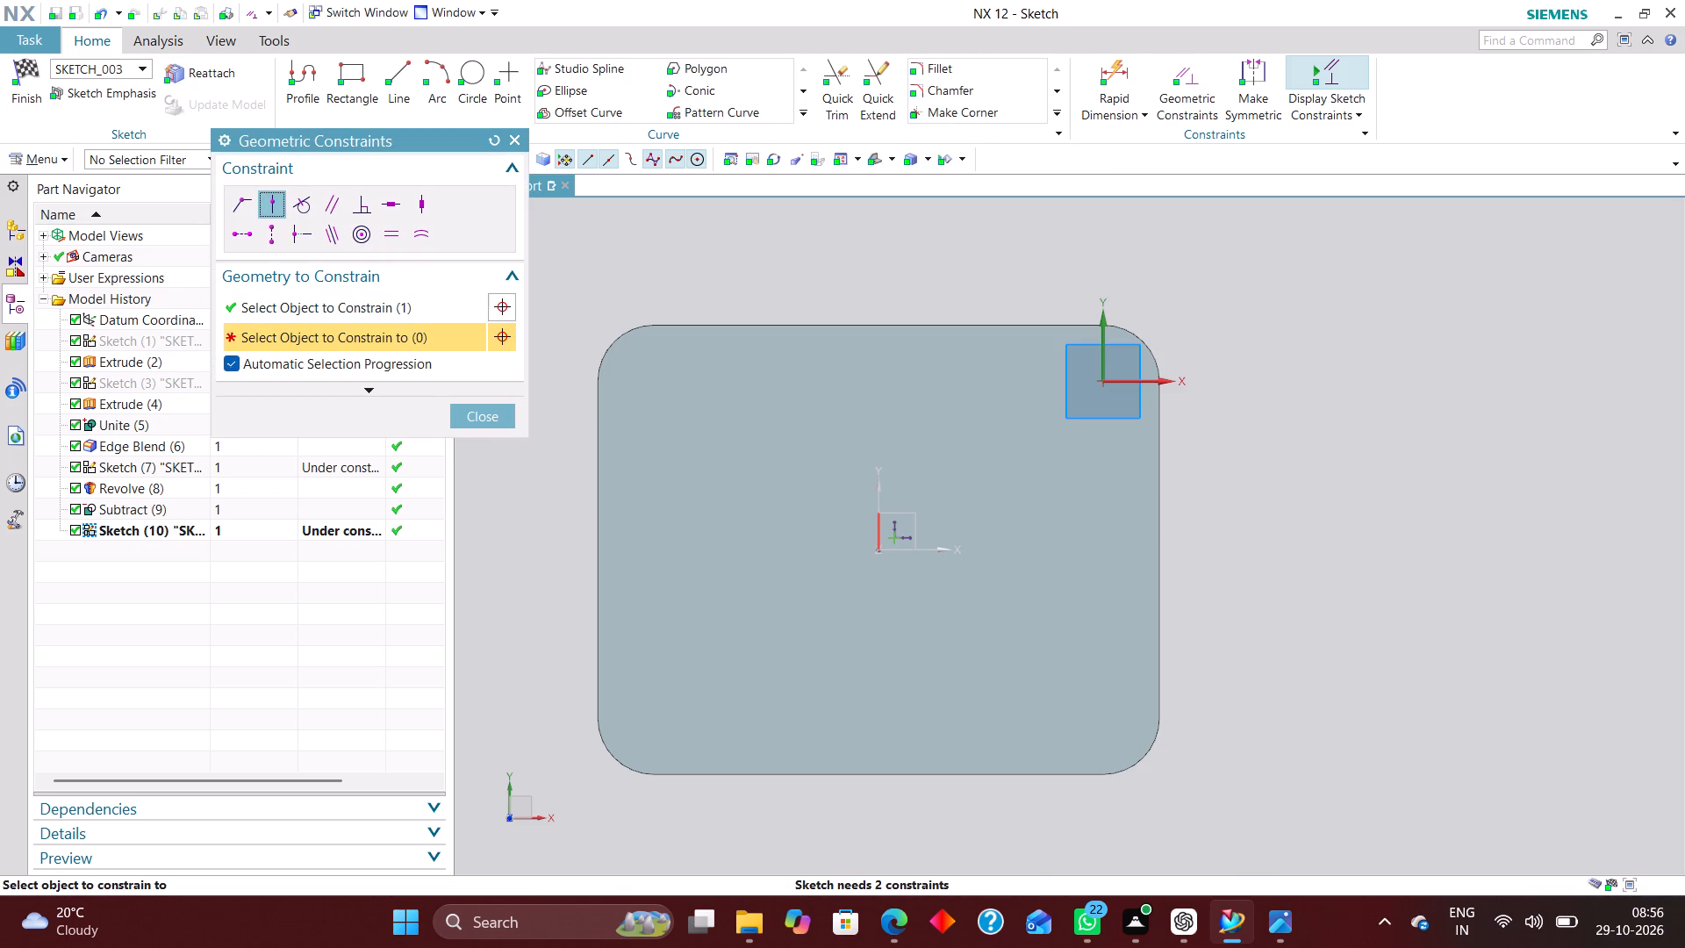
pyautogui.click(878, 553)
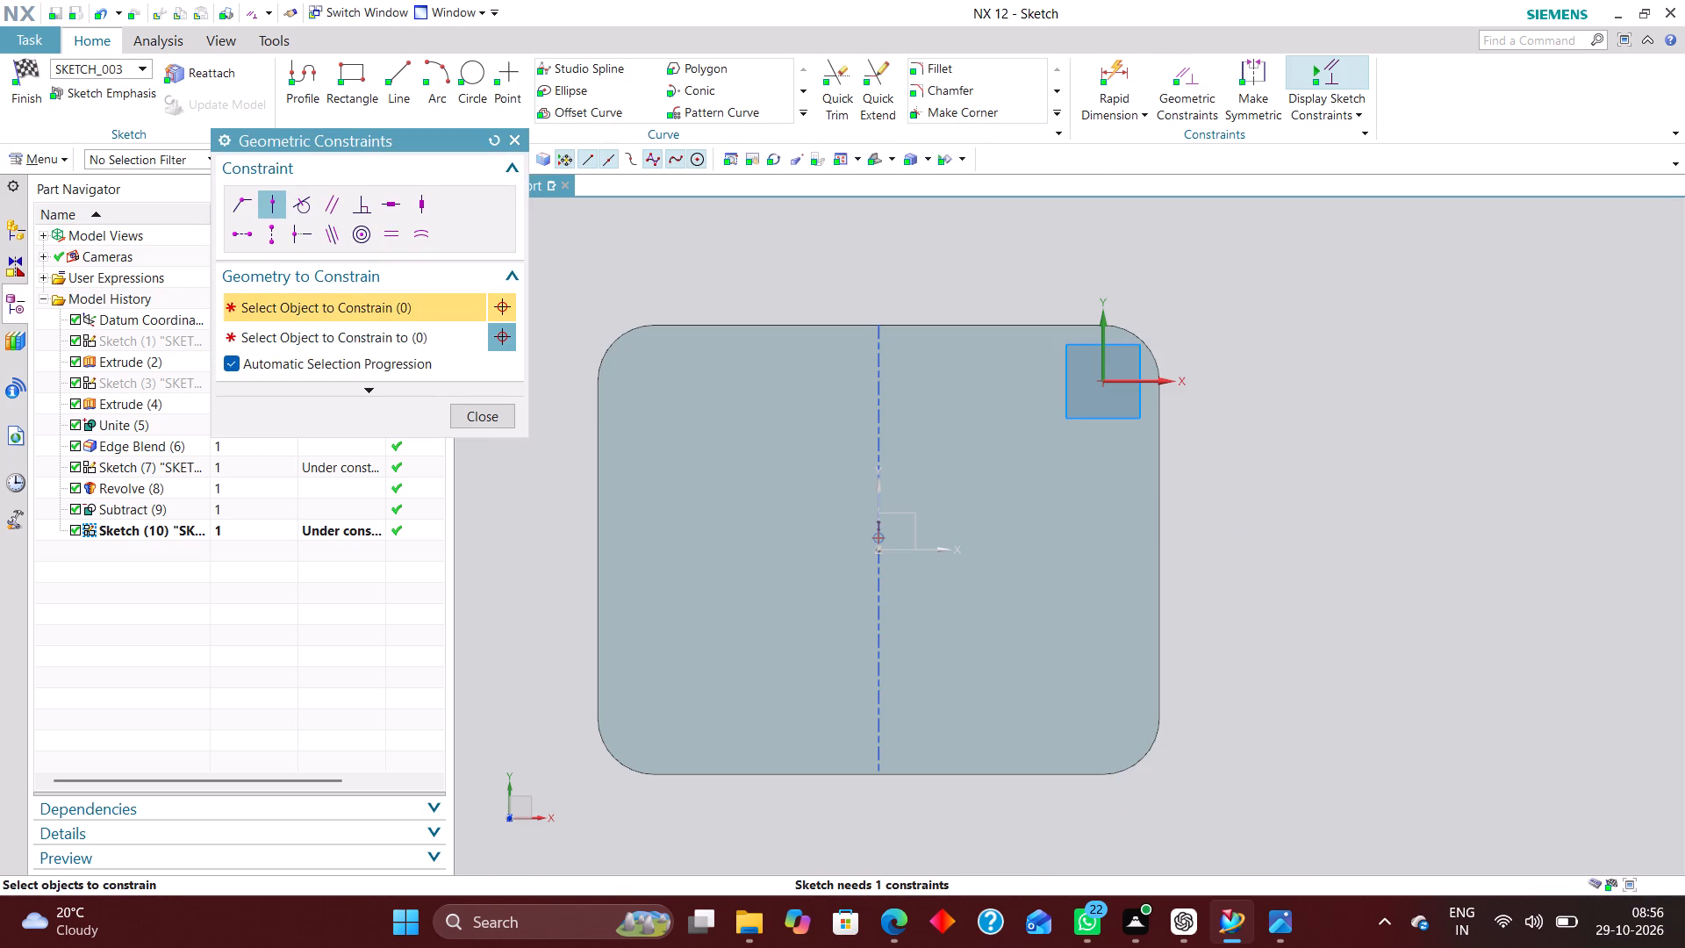
pyautogui.click(878, 536)
pyautogui.click(925, 550)
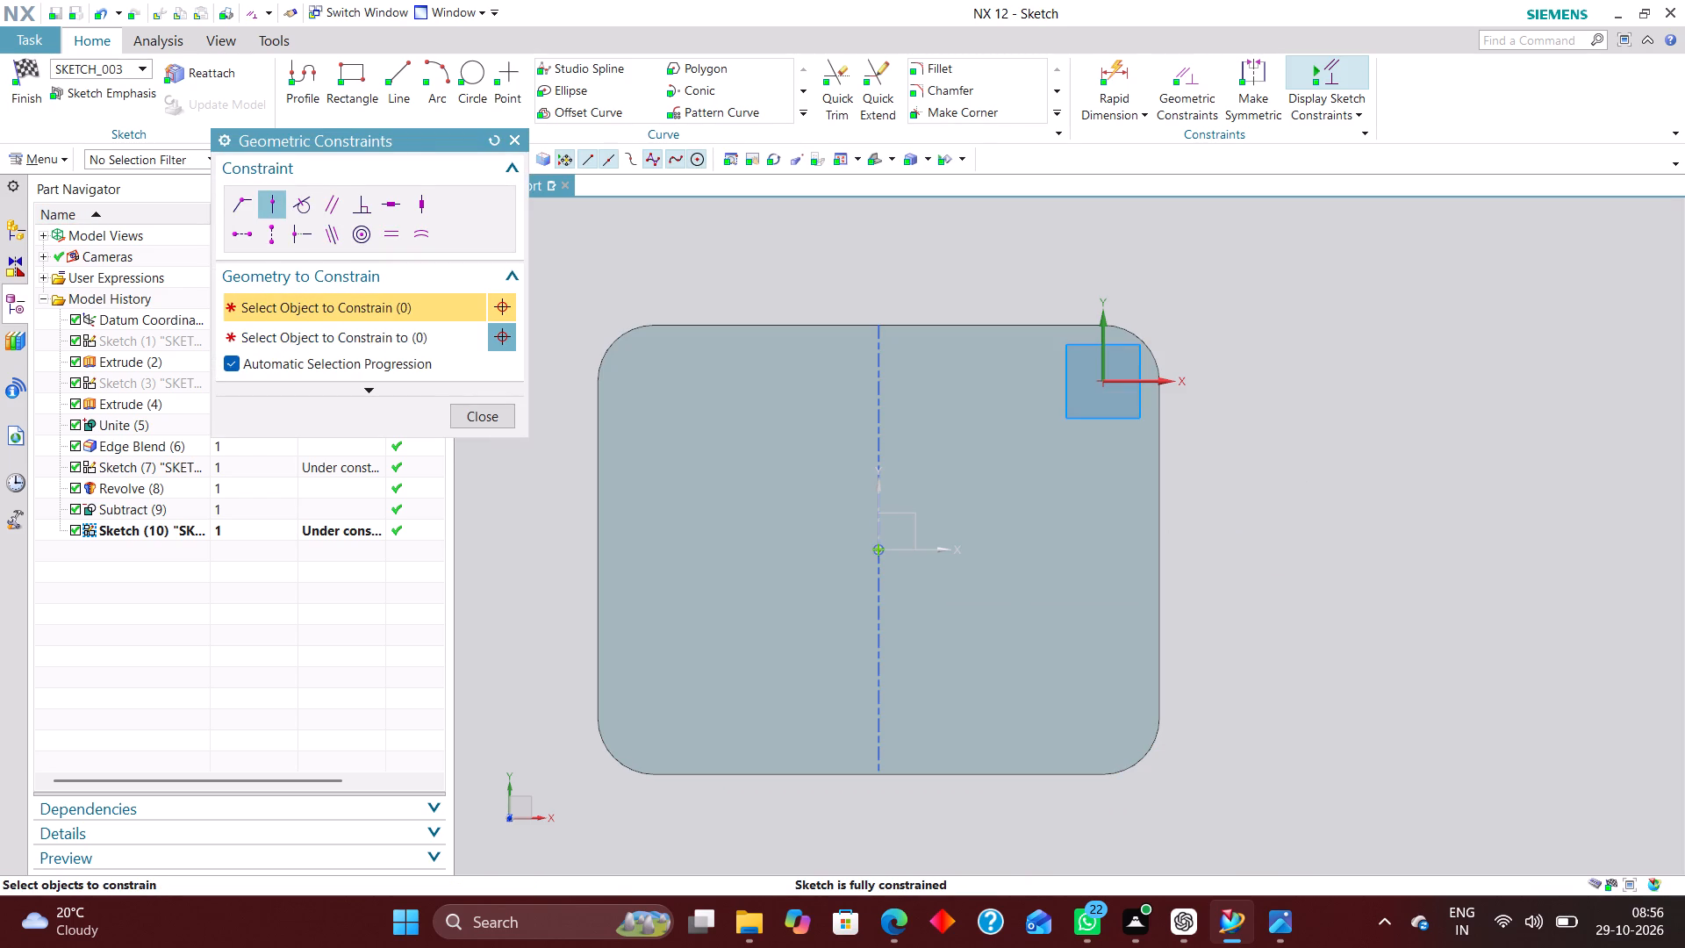
pyautogui.click(509, 414)
pyautogui.click(20, 63)
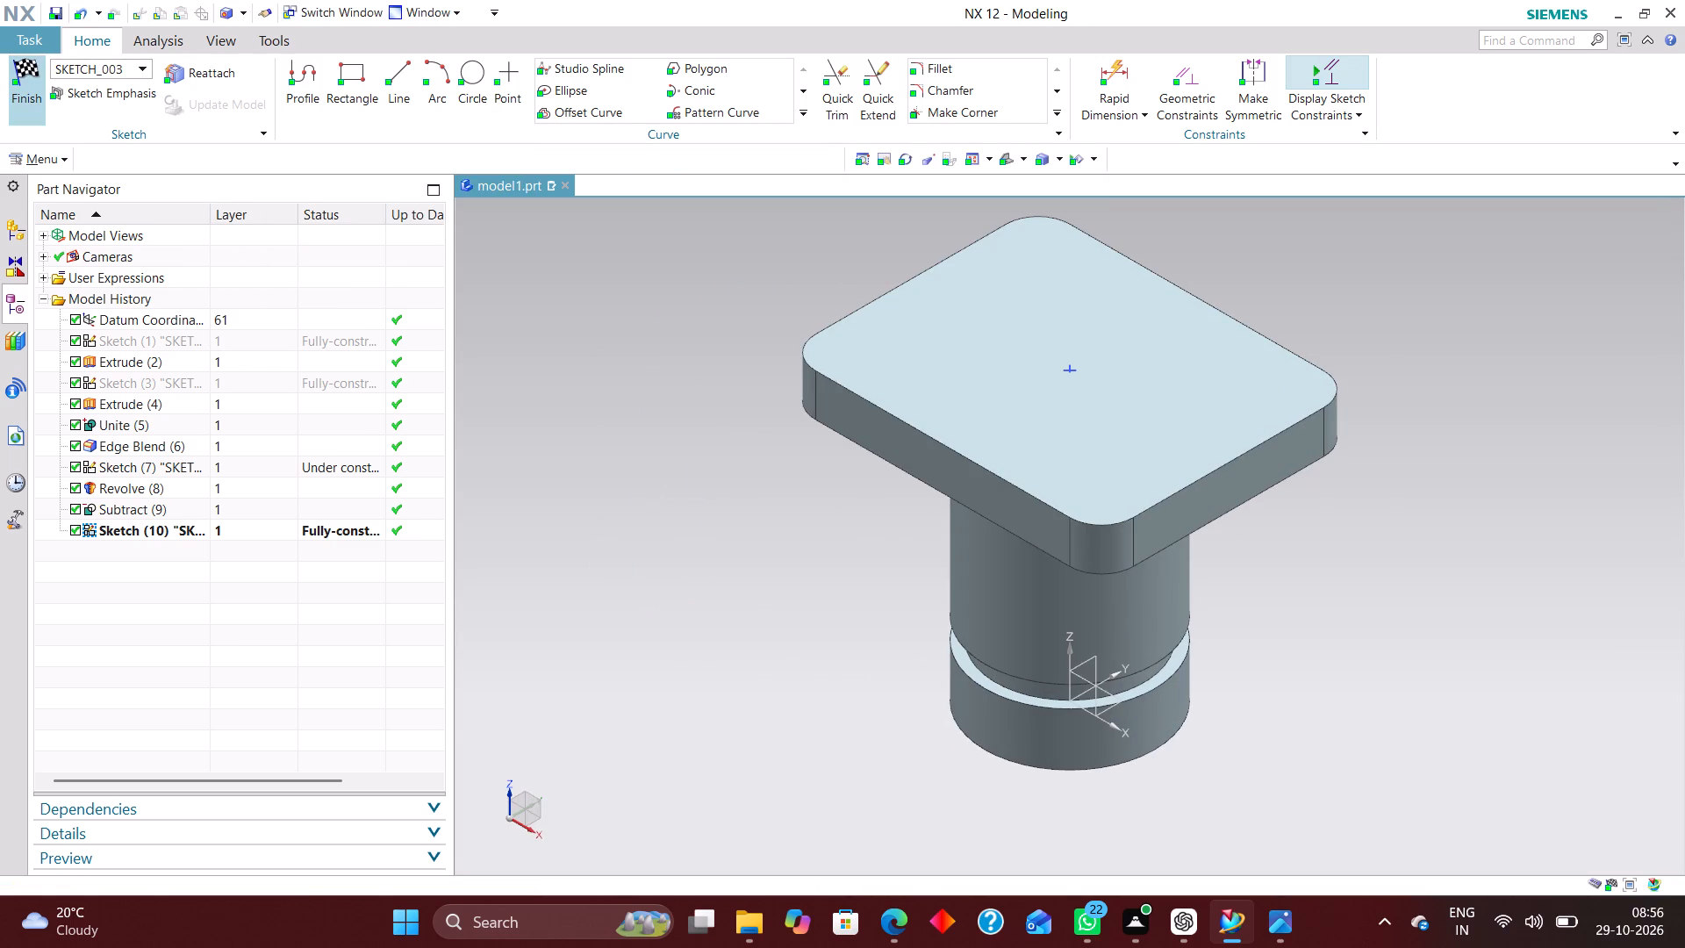
# Create the hole as Counterbored with C-bore diameter 56 mm, C-bore depth 135-121, diameter 40 mm and Through Body depth limit, subtracting it from the body.
pyautogui.scroll(2, 1414, 285)
pyautogui.scroll(-2, 1399, 292)
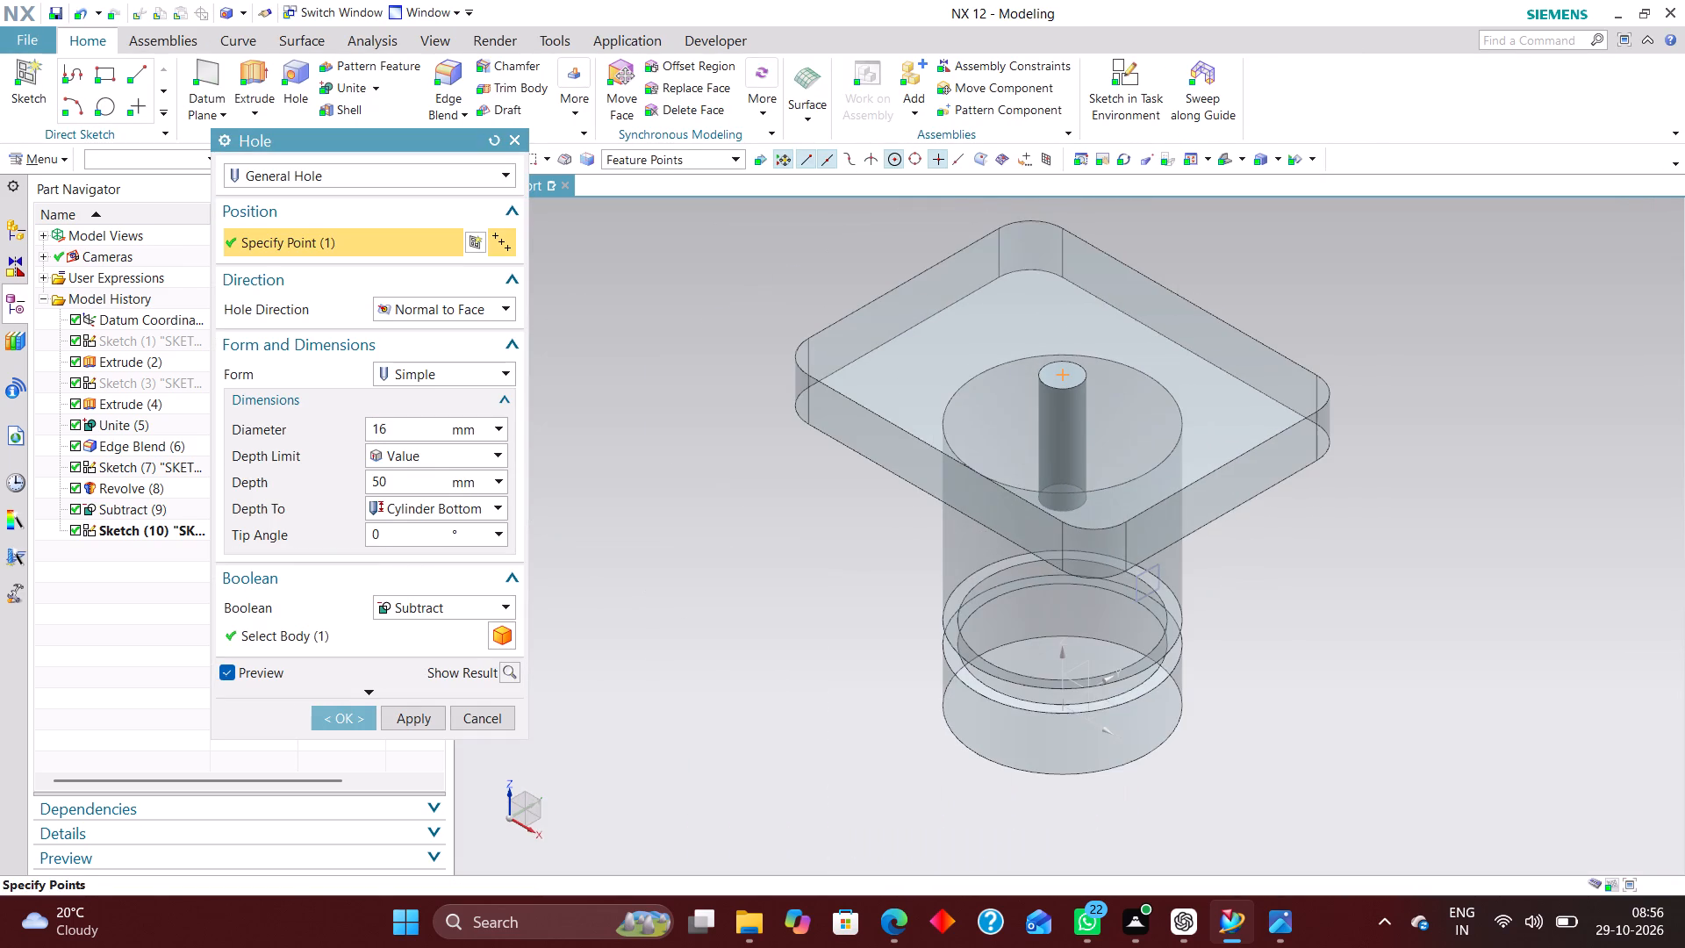
pyautogui.click(463, 372)
pyautogui.click(472, 416)
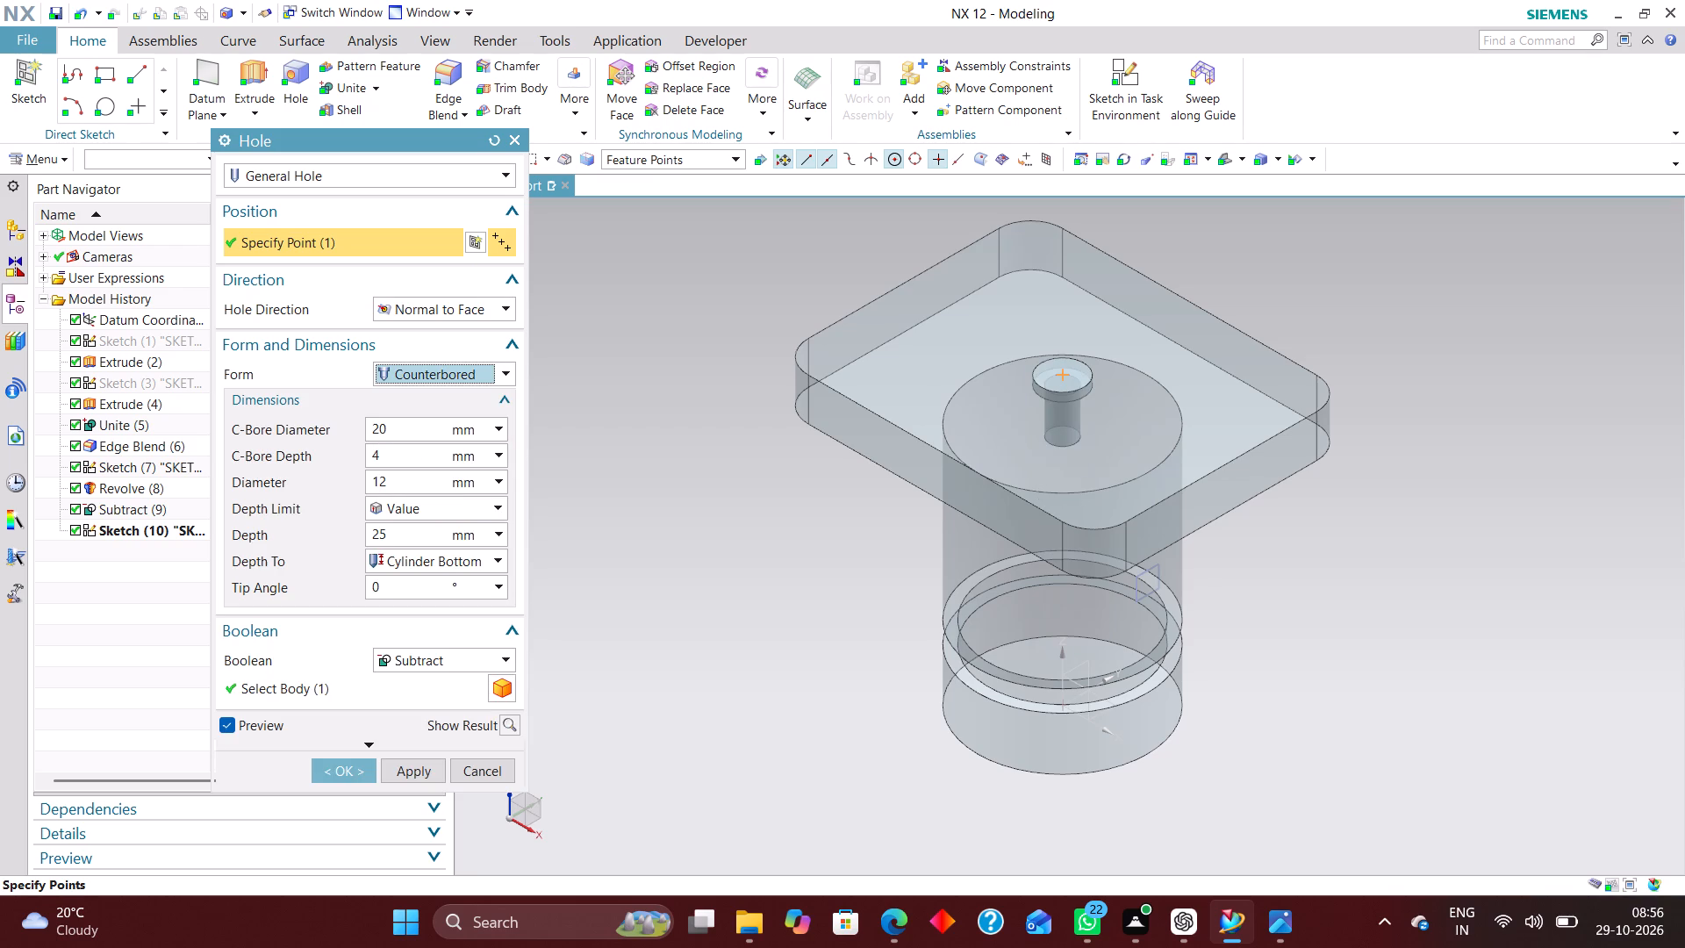
pyautogui.moveTo(407, 425); pyautogui.dragTo(331, 427)
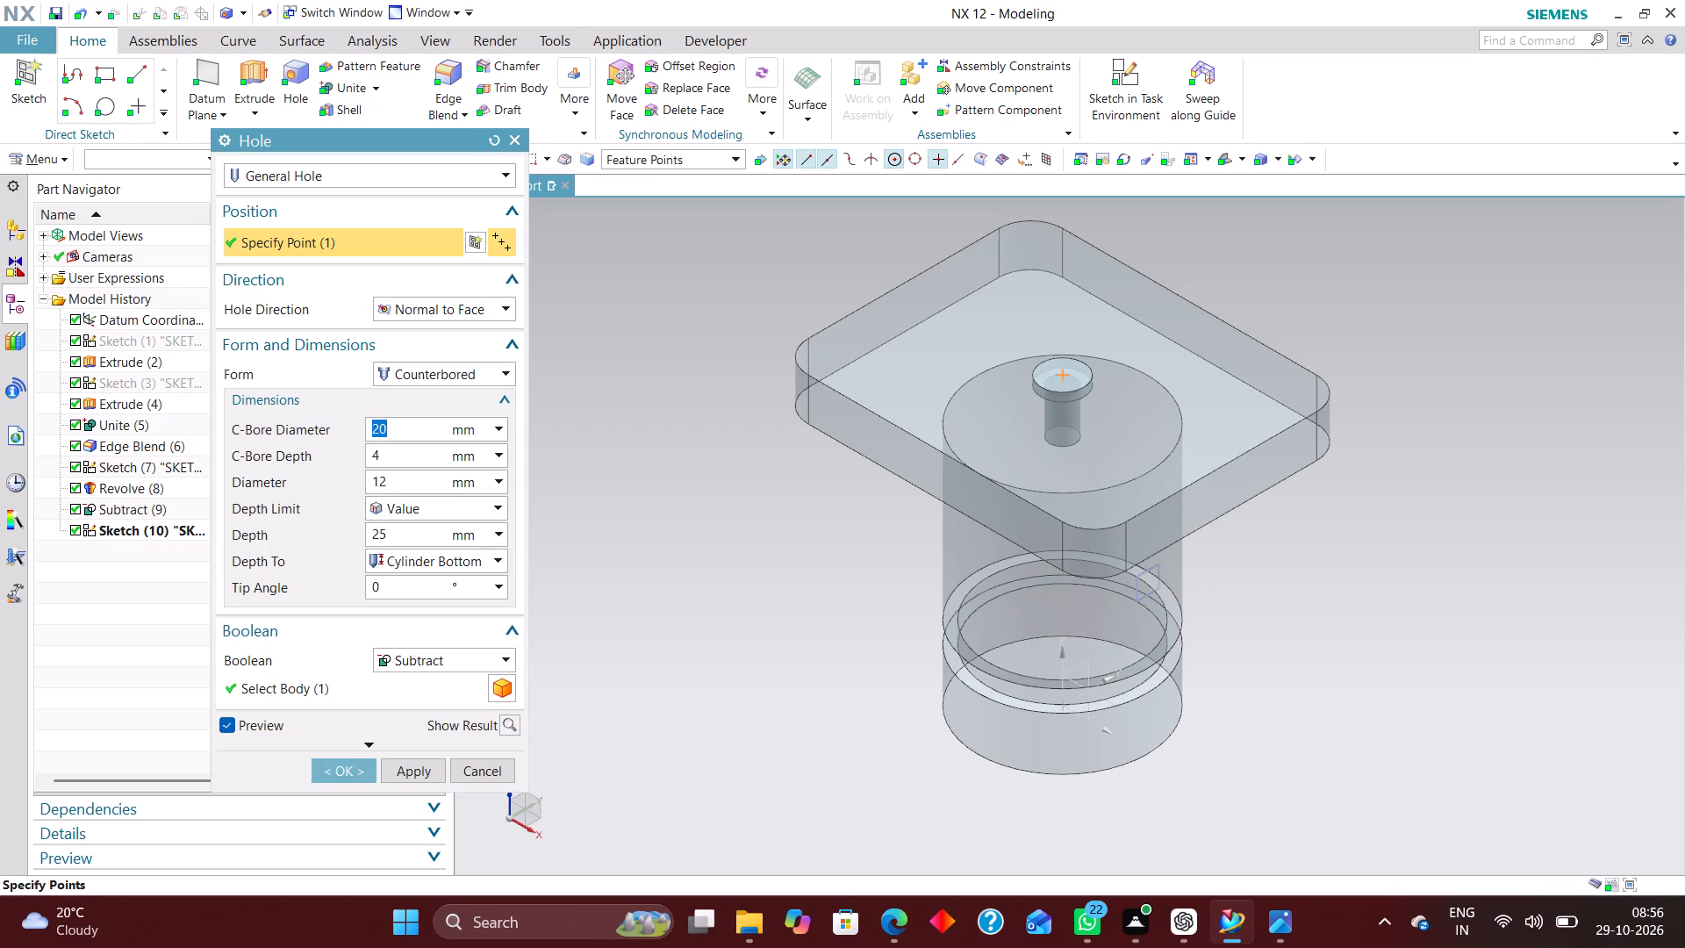
pyautogui.write('56')
pyautogui.press('Return')
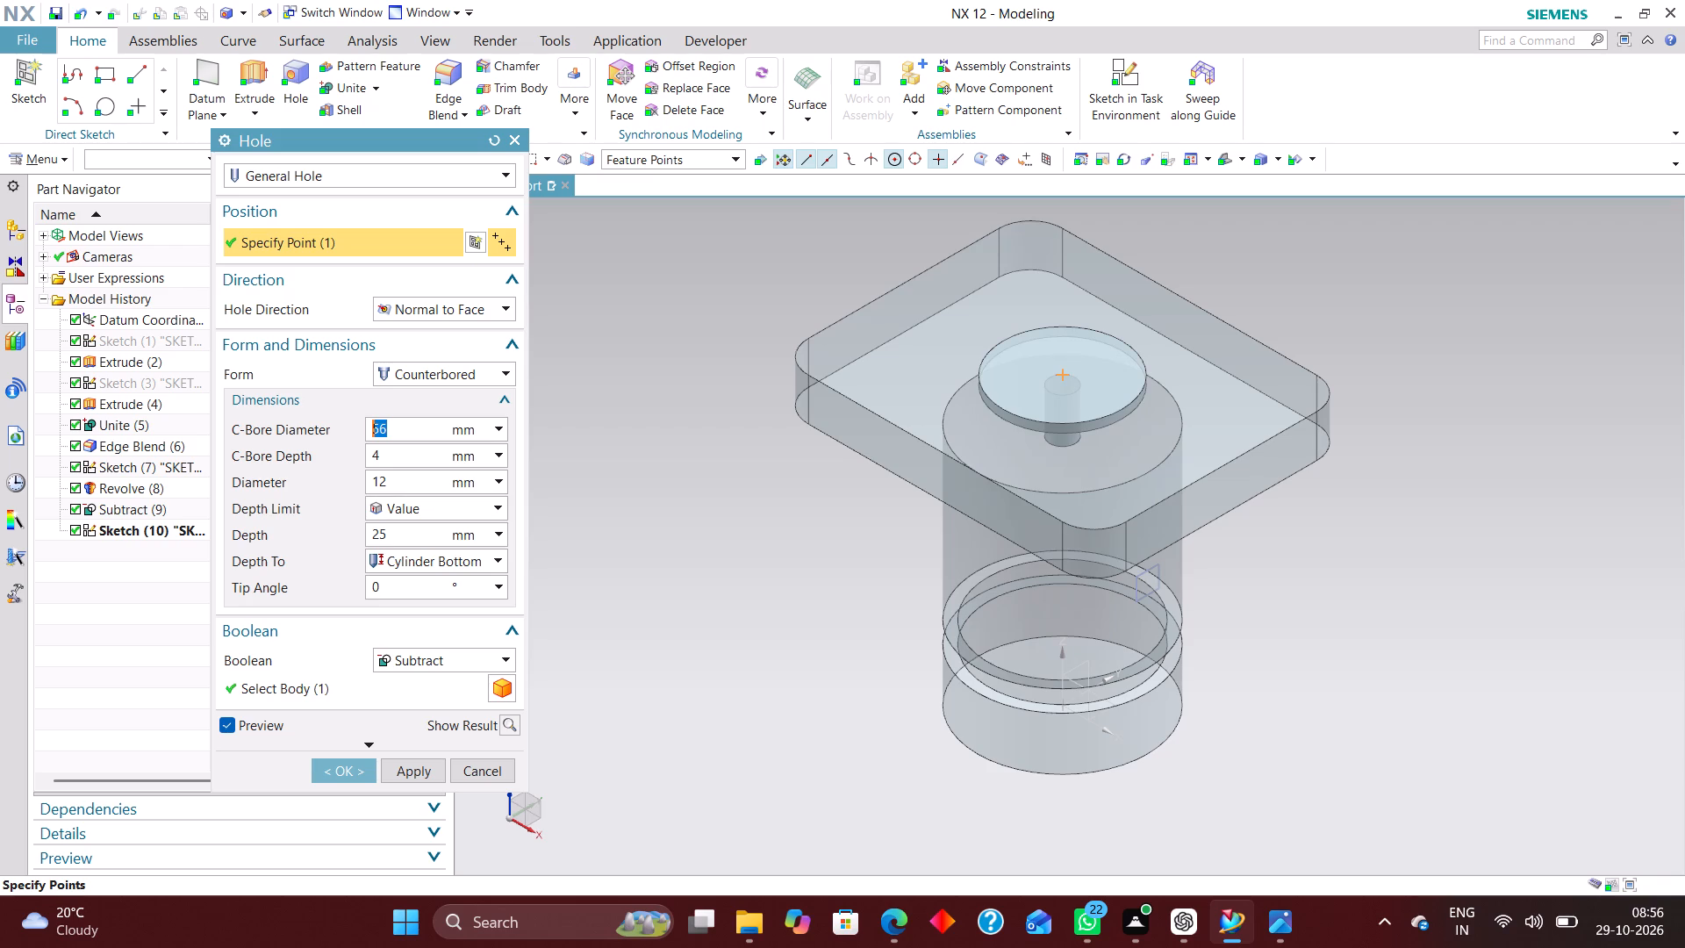
pyautogui.moveTo(398, 483); pyautogui.dragTo(337, 483)
pyautogui.write('40')
pyautogui.press('Return')
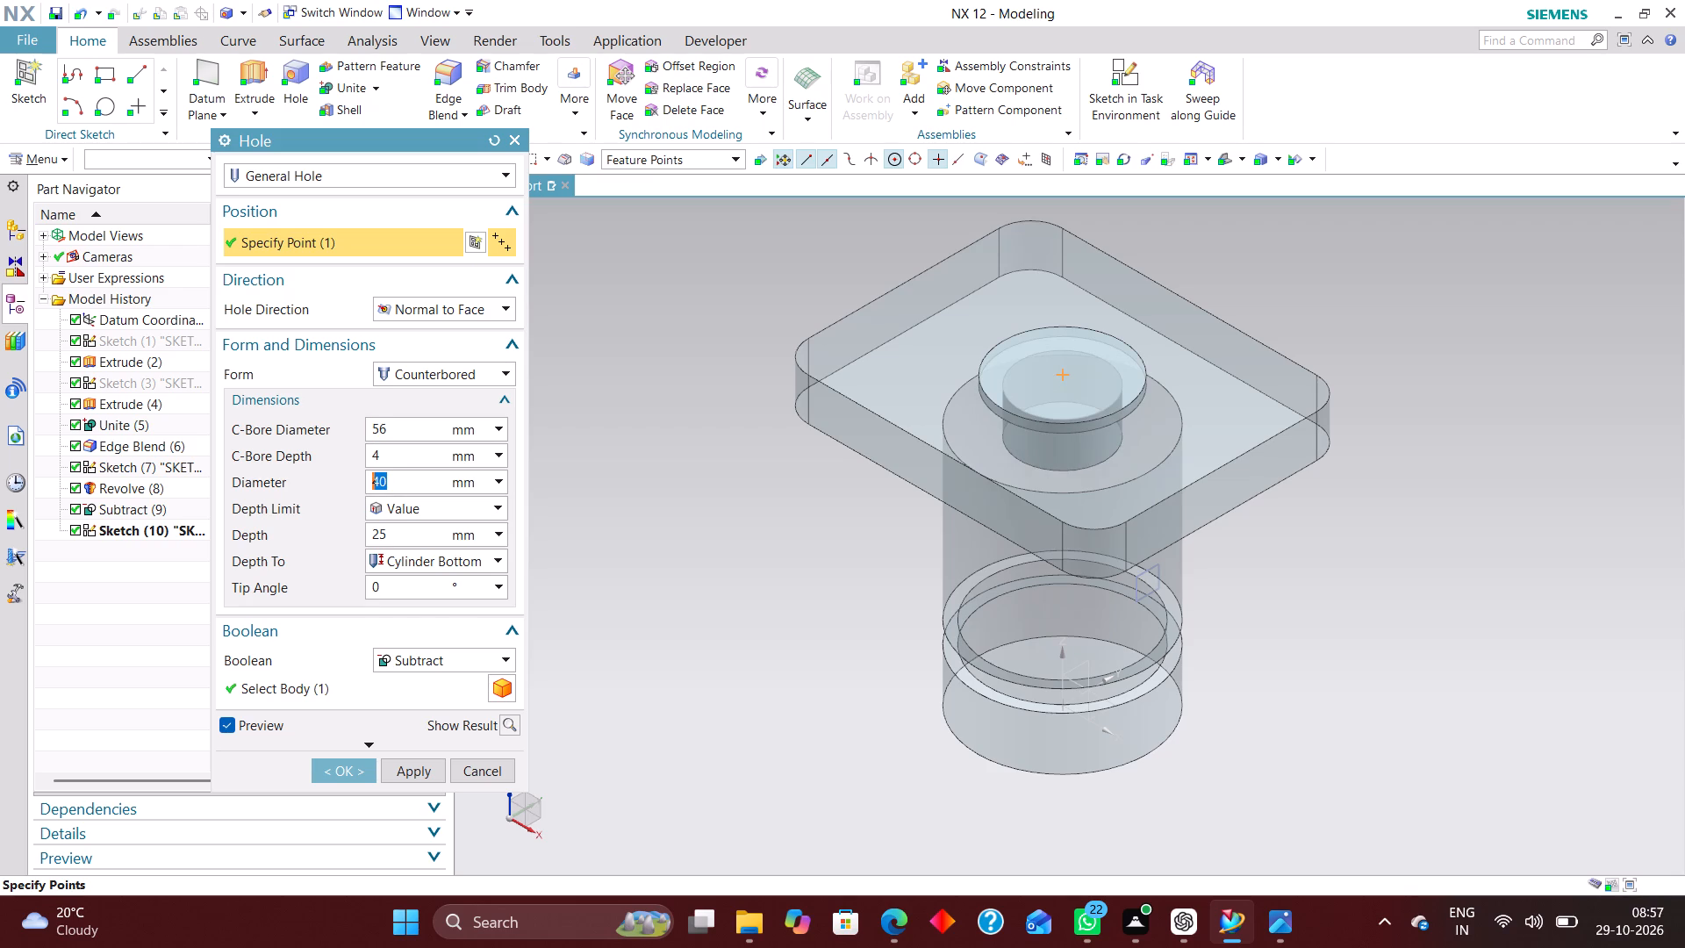
pyautogui.click(455, 509)
pyautogui.click(446, 587)
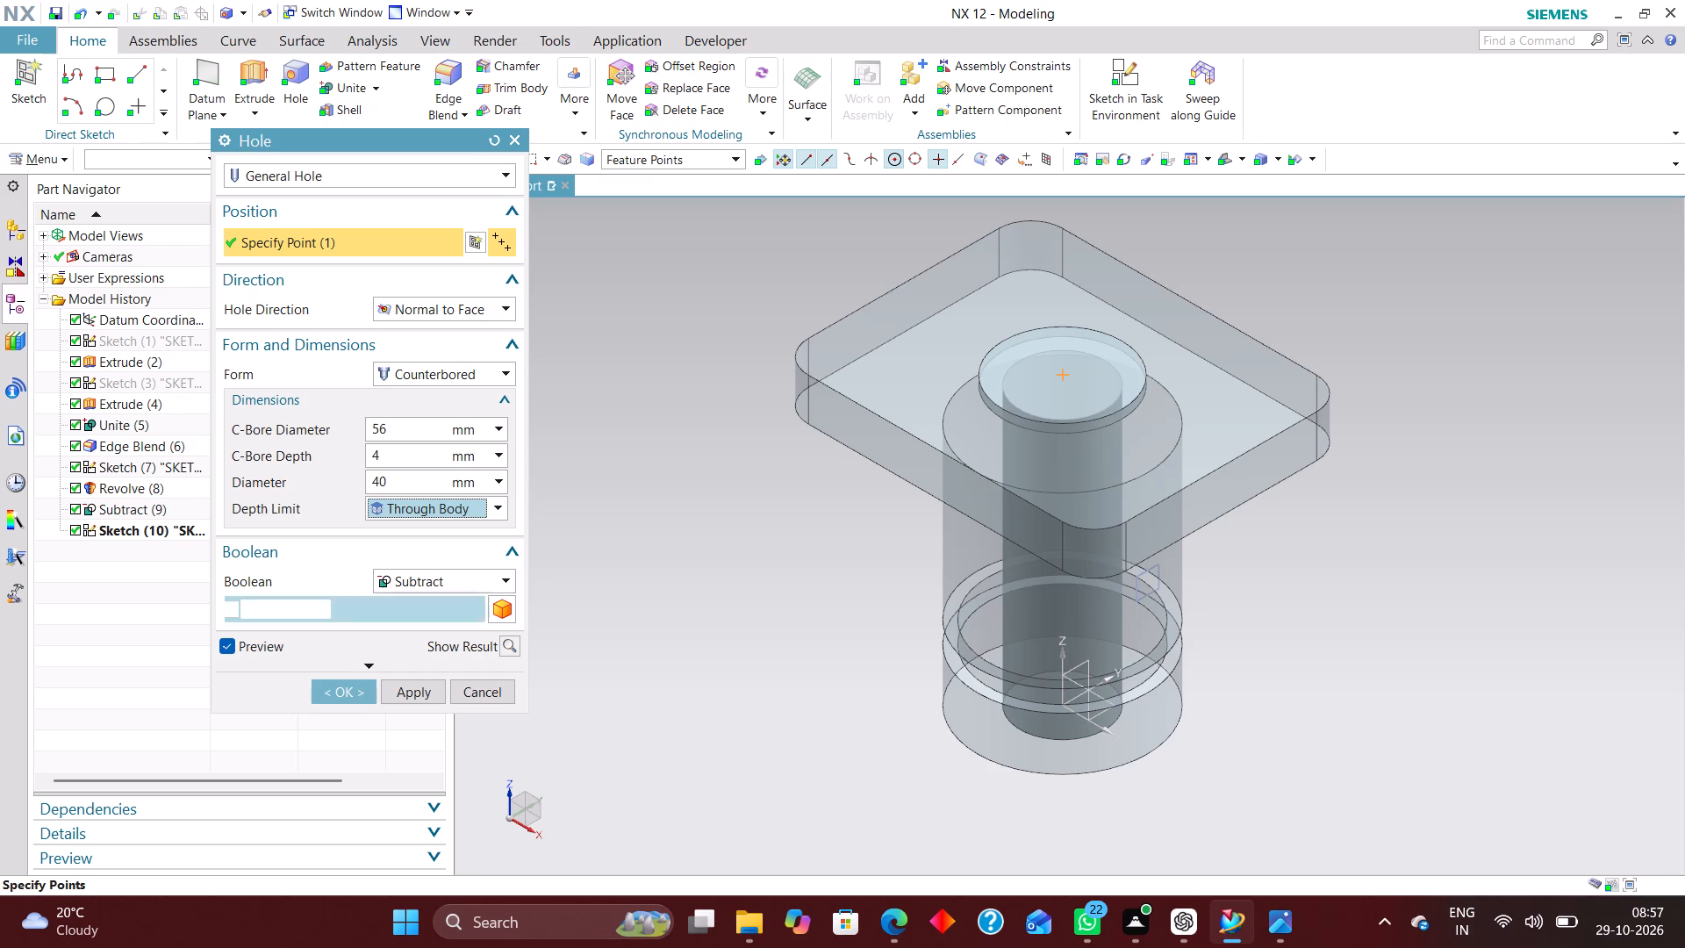
pyautogui.moveTo(391, 458); pyautogui.dragTo(284, 460)
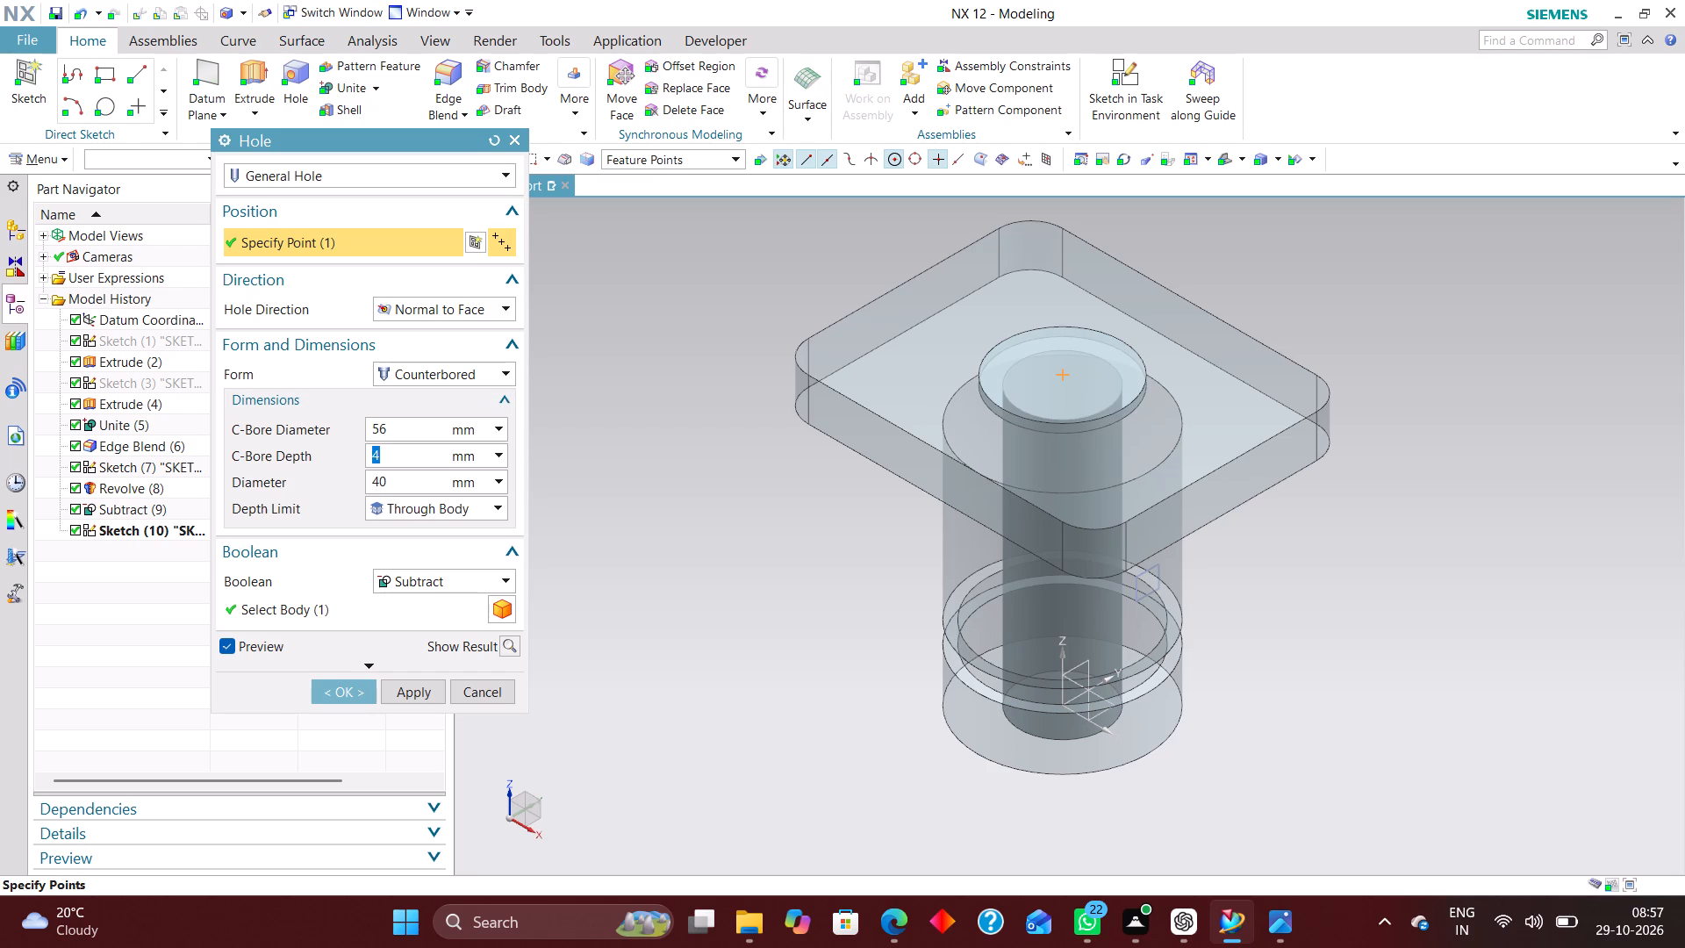
pyautogui.write('135-')
pyautogui.write('121')
pyautogui.press('Return')
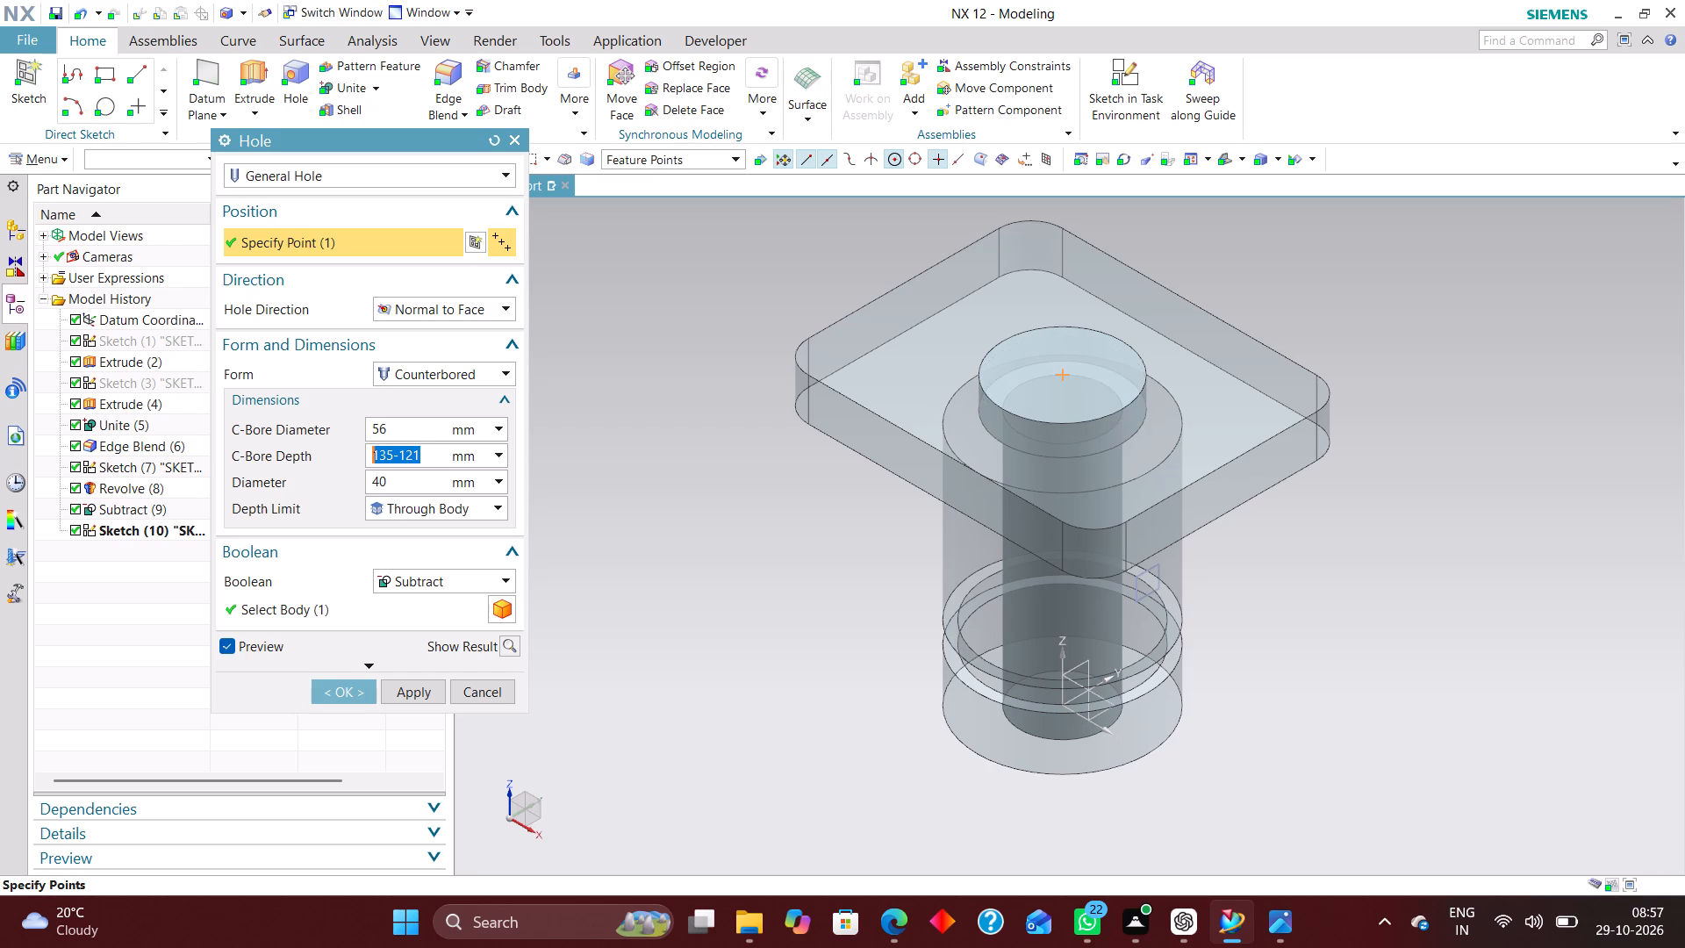
pyautogui.click(337, 697)
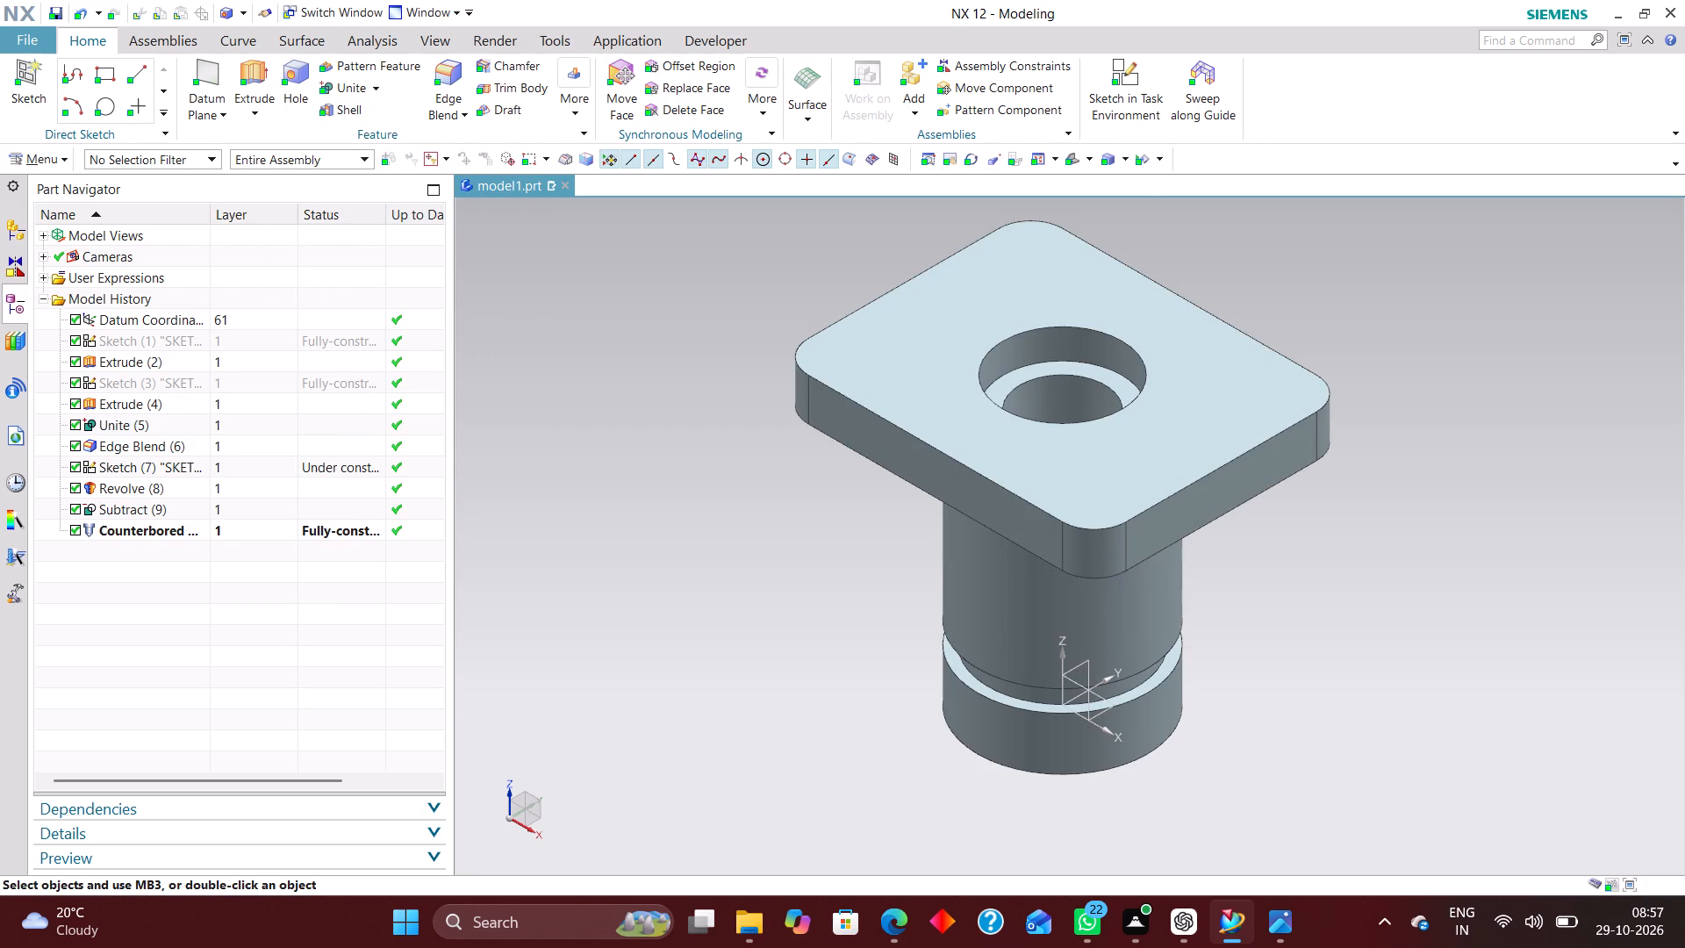
pyautogui.moveTo(737, 498); pyautogui.dragTo(738, 489, button='middle')
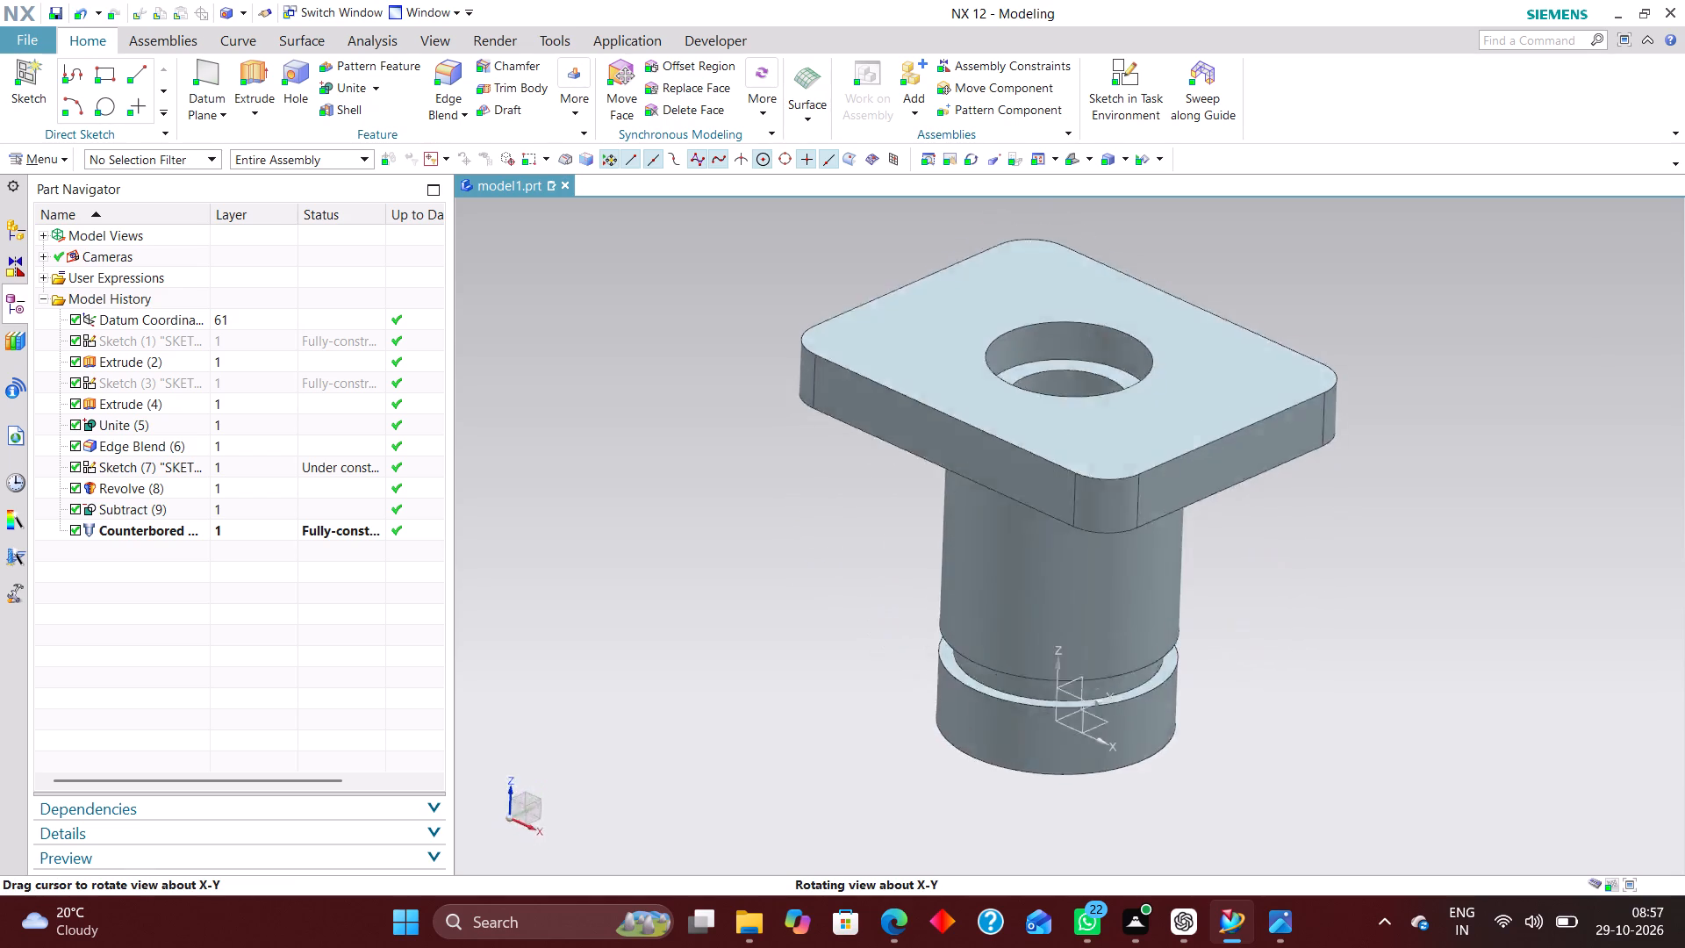
# Hide the rectangular groove profile sketch beside the cylinder.
pyautogui.moveTo(738, 489); pyautogui.dragTo(762, 487, button='middle')
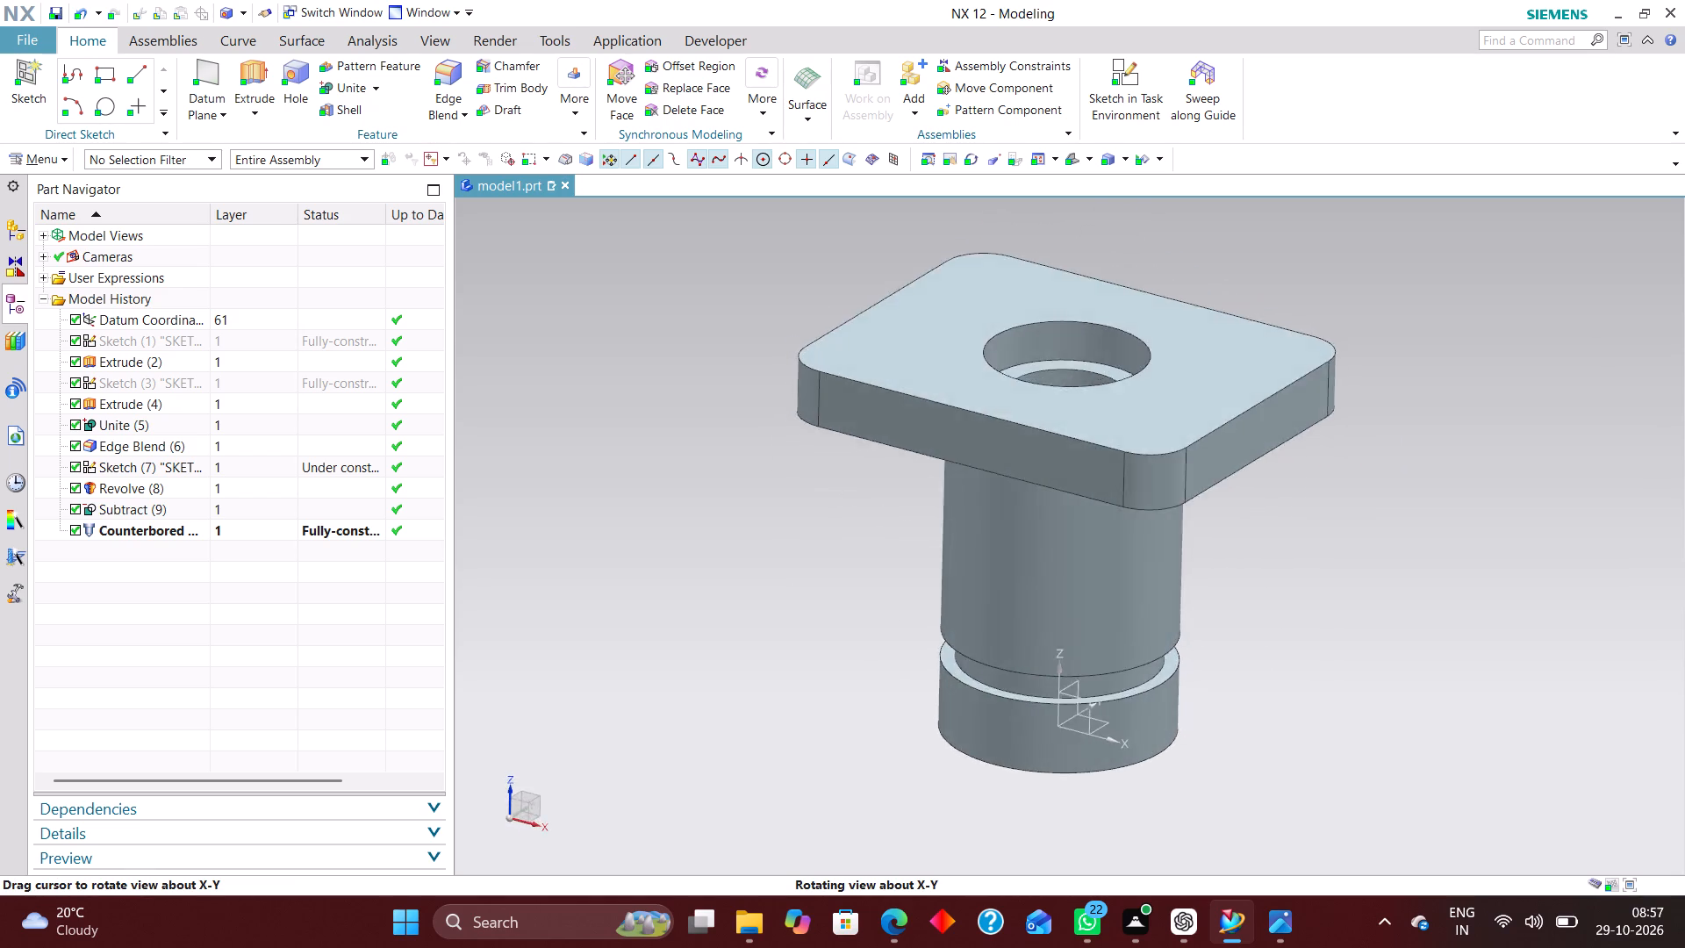
pyautogui.moveTo(762, 487); pyautogui.dragTo(704, 480, button='middle')
pyautogui.scroll(2, 708, 479)
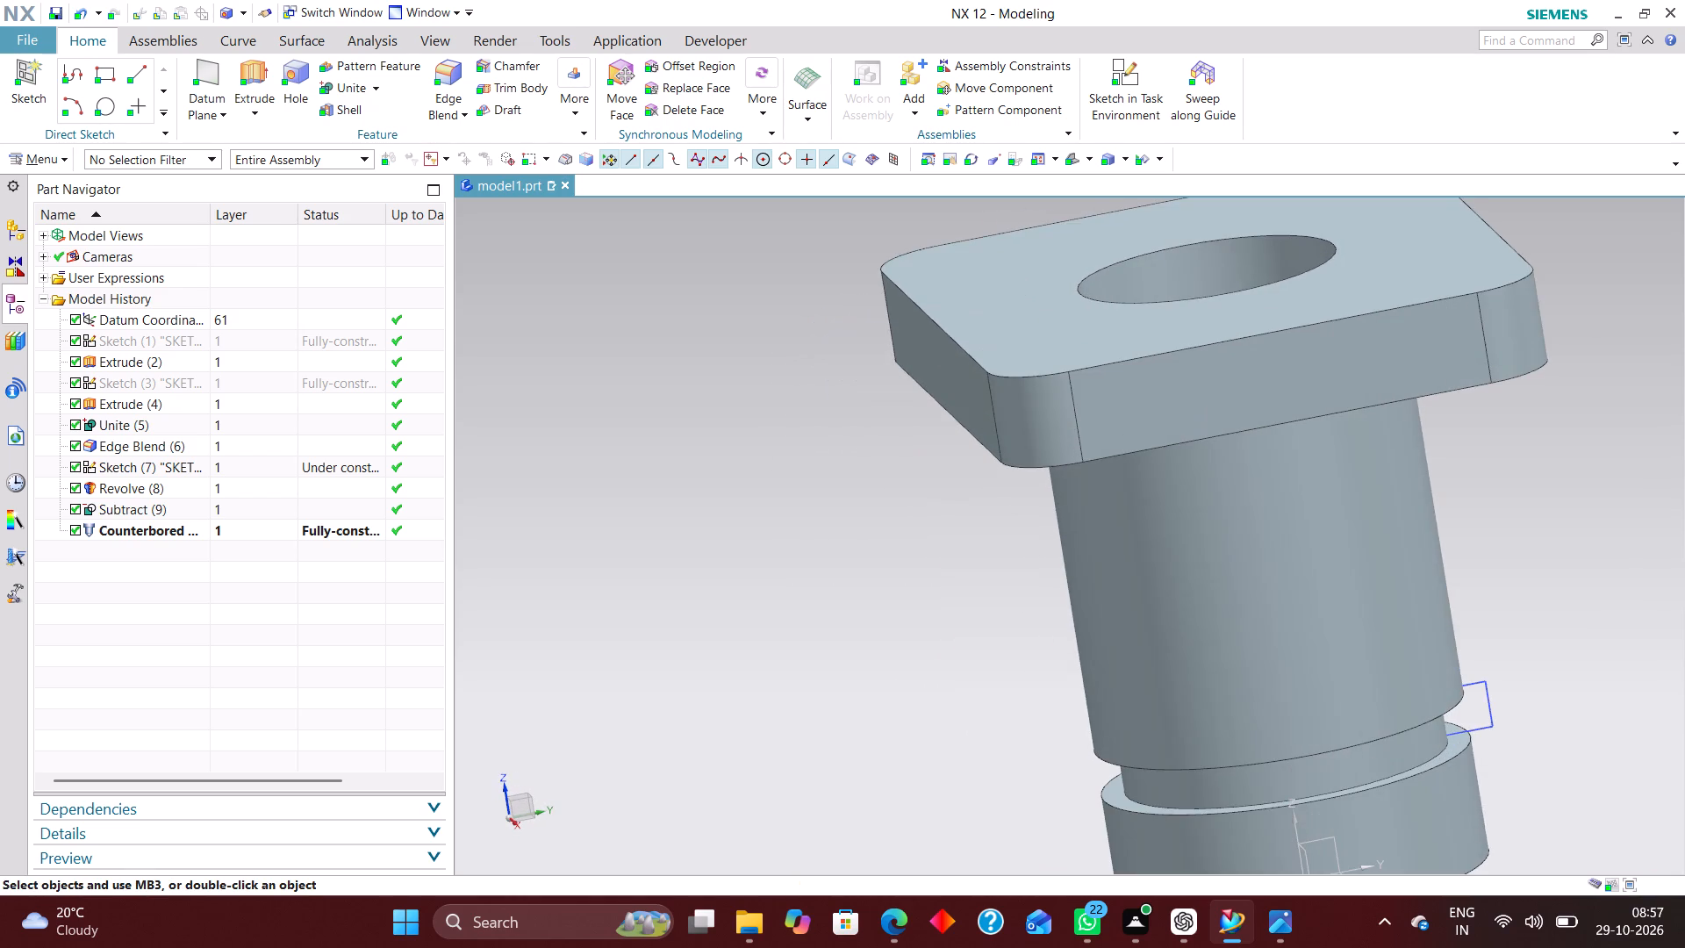
pyautogui.scroll(-4, 778, 542)
pyautogui.moveTo(1065, 598); pyautogui.dragTo(1086, 628, button='right')
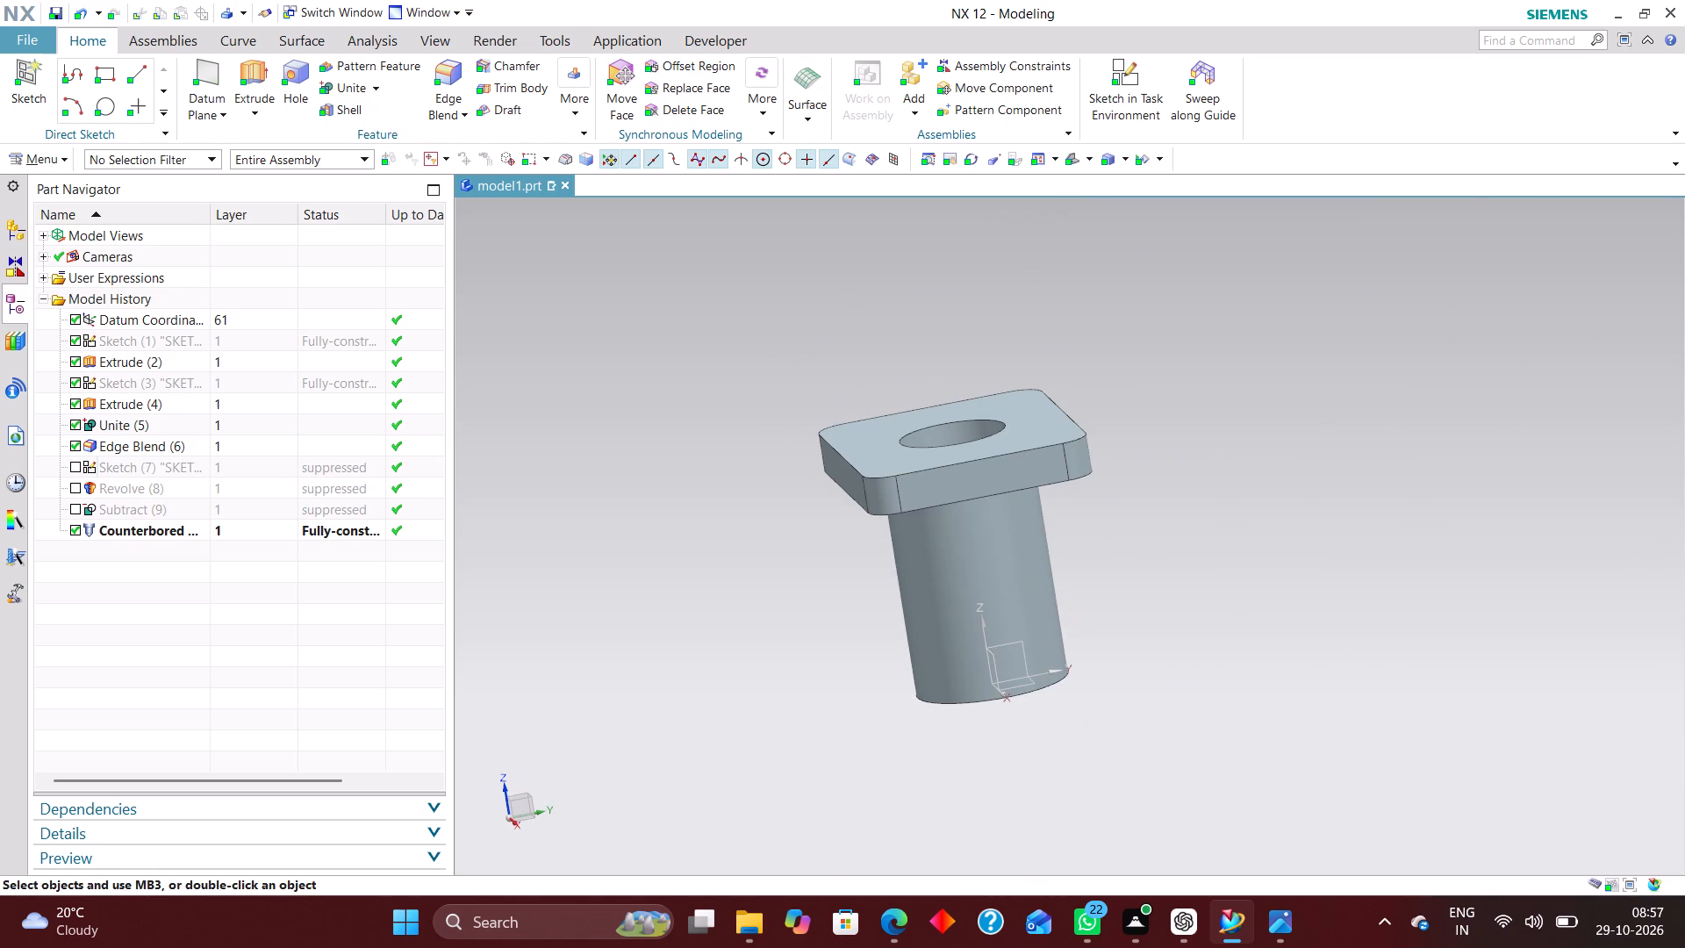
pyautogui.click(75, 11)
pyautogui.moveTo(1071, 598); pyautogui.dragTo(1077, 642, button='right')
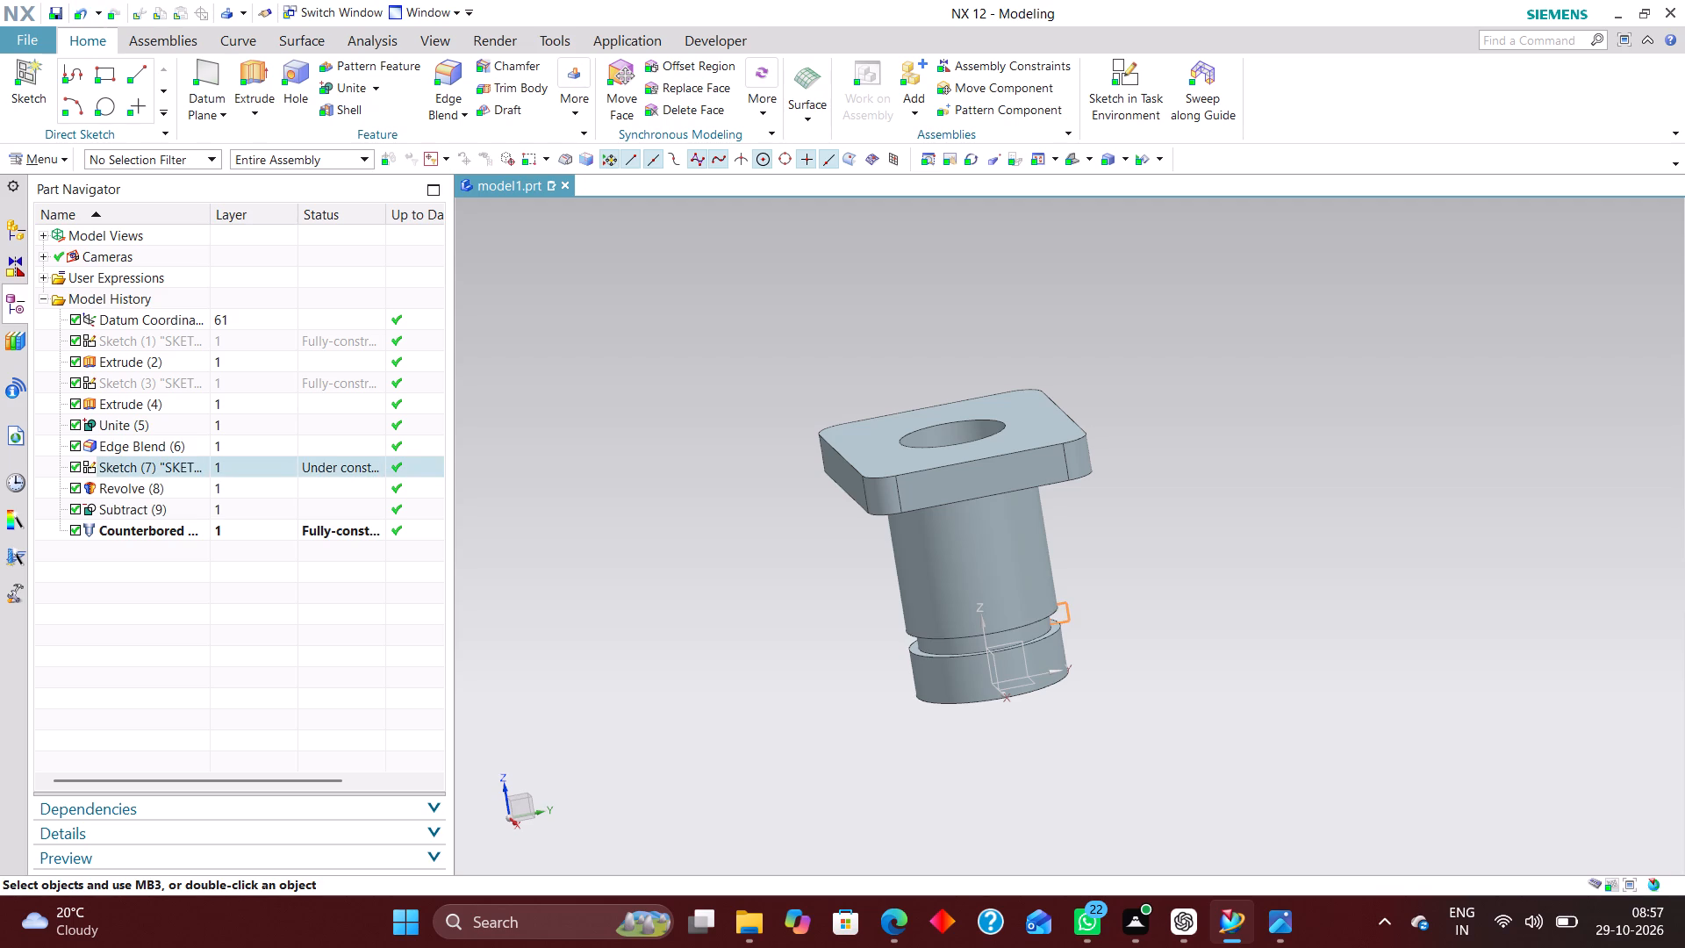
# Inspect the flanged body, its groove and its counterbored hole in isometric view.
pyautogui.press('End')
pyautogui.press('End')
pyautogui.press('End')
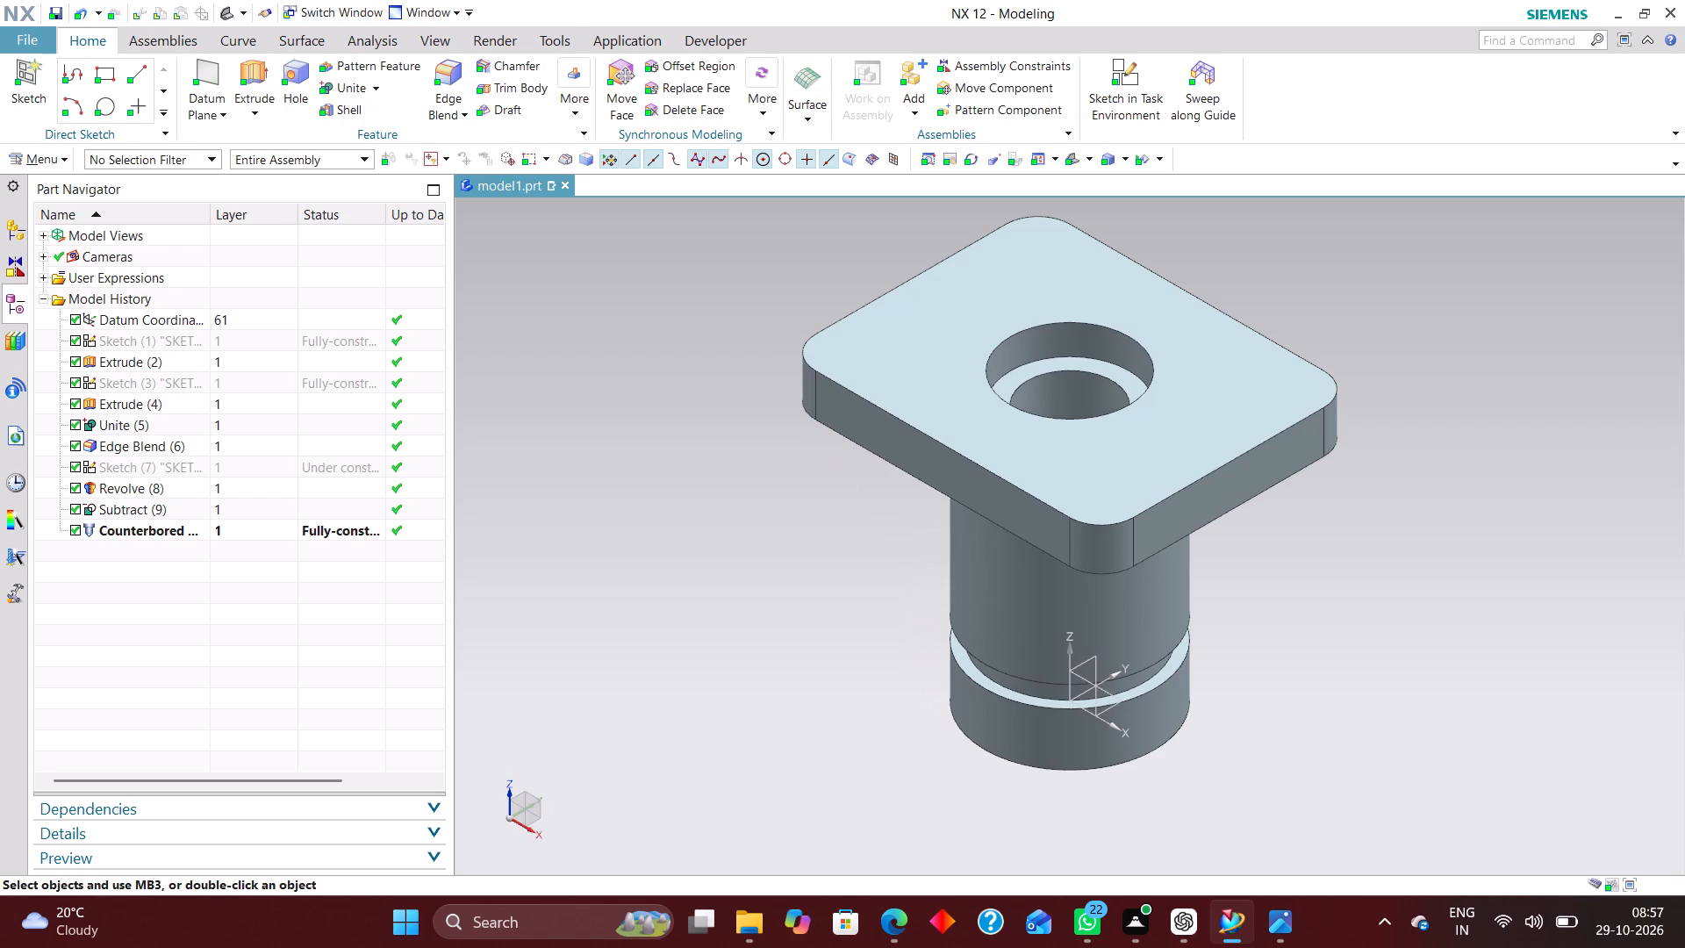
pyautogui.scroll(-2, 1300, 632)
pyautogui.scroll(2, 1311, 644)
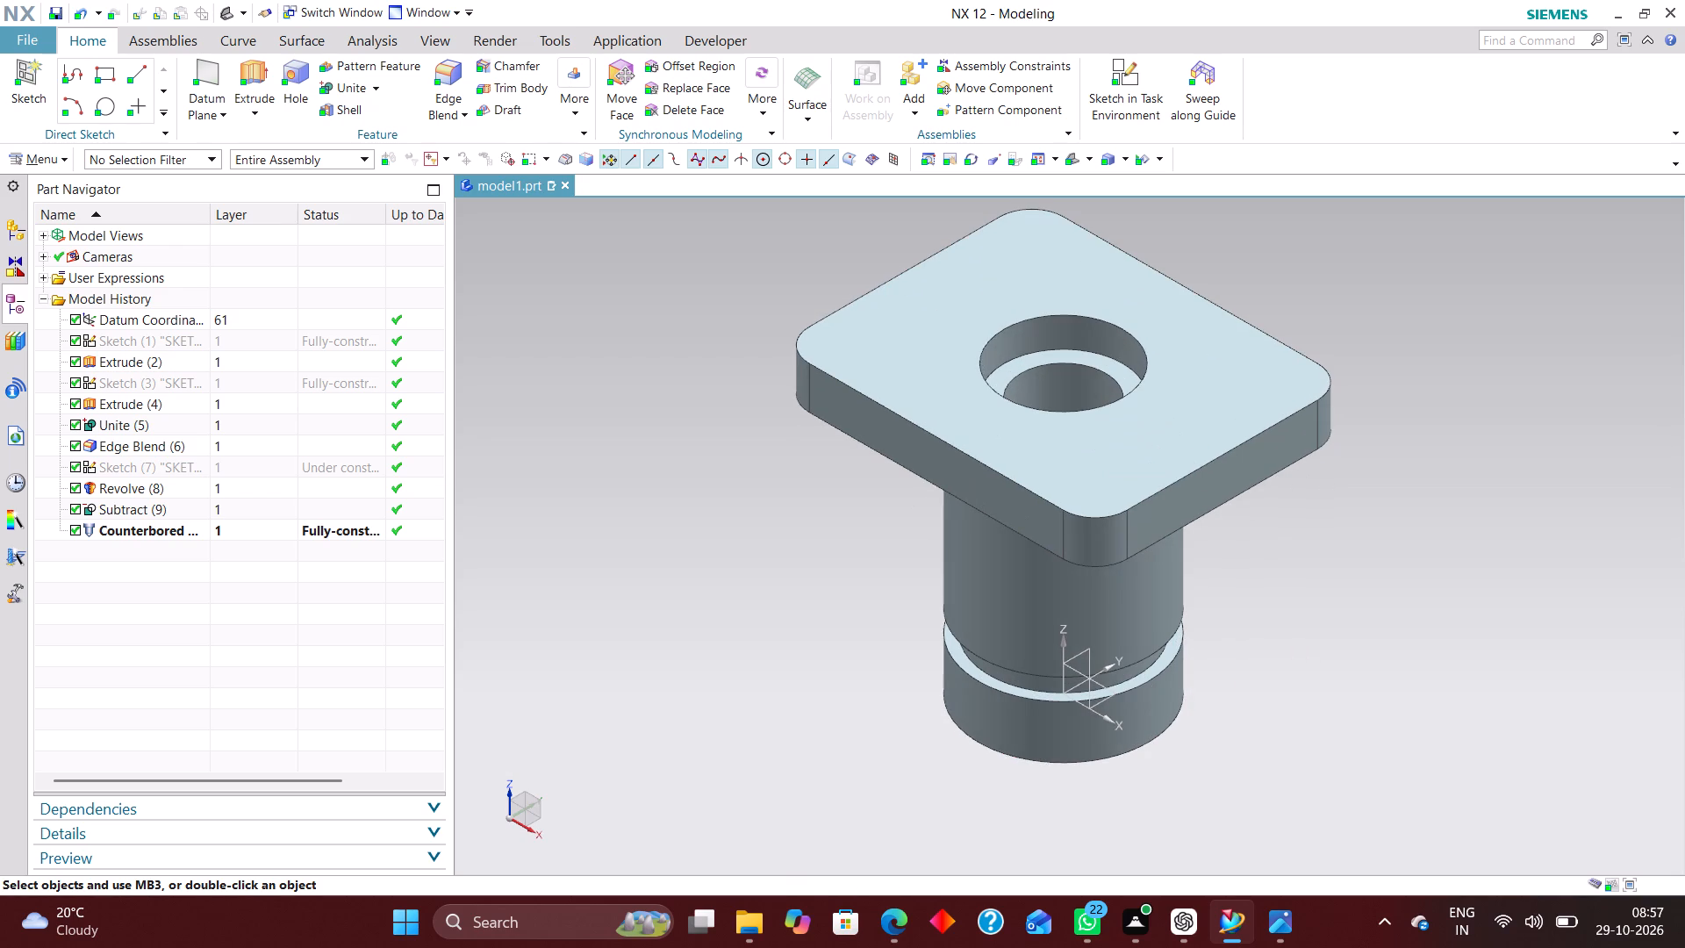
pyautogui.scroll(1, 1317, 642)
pyautogui.scroll(-2, 1306, 762)
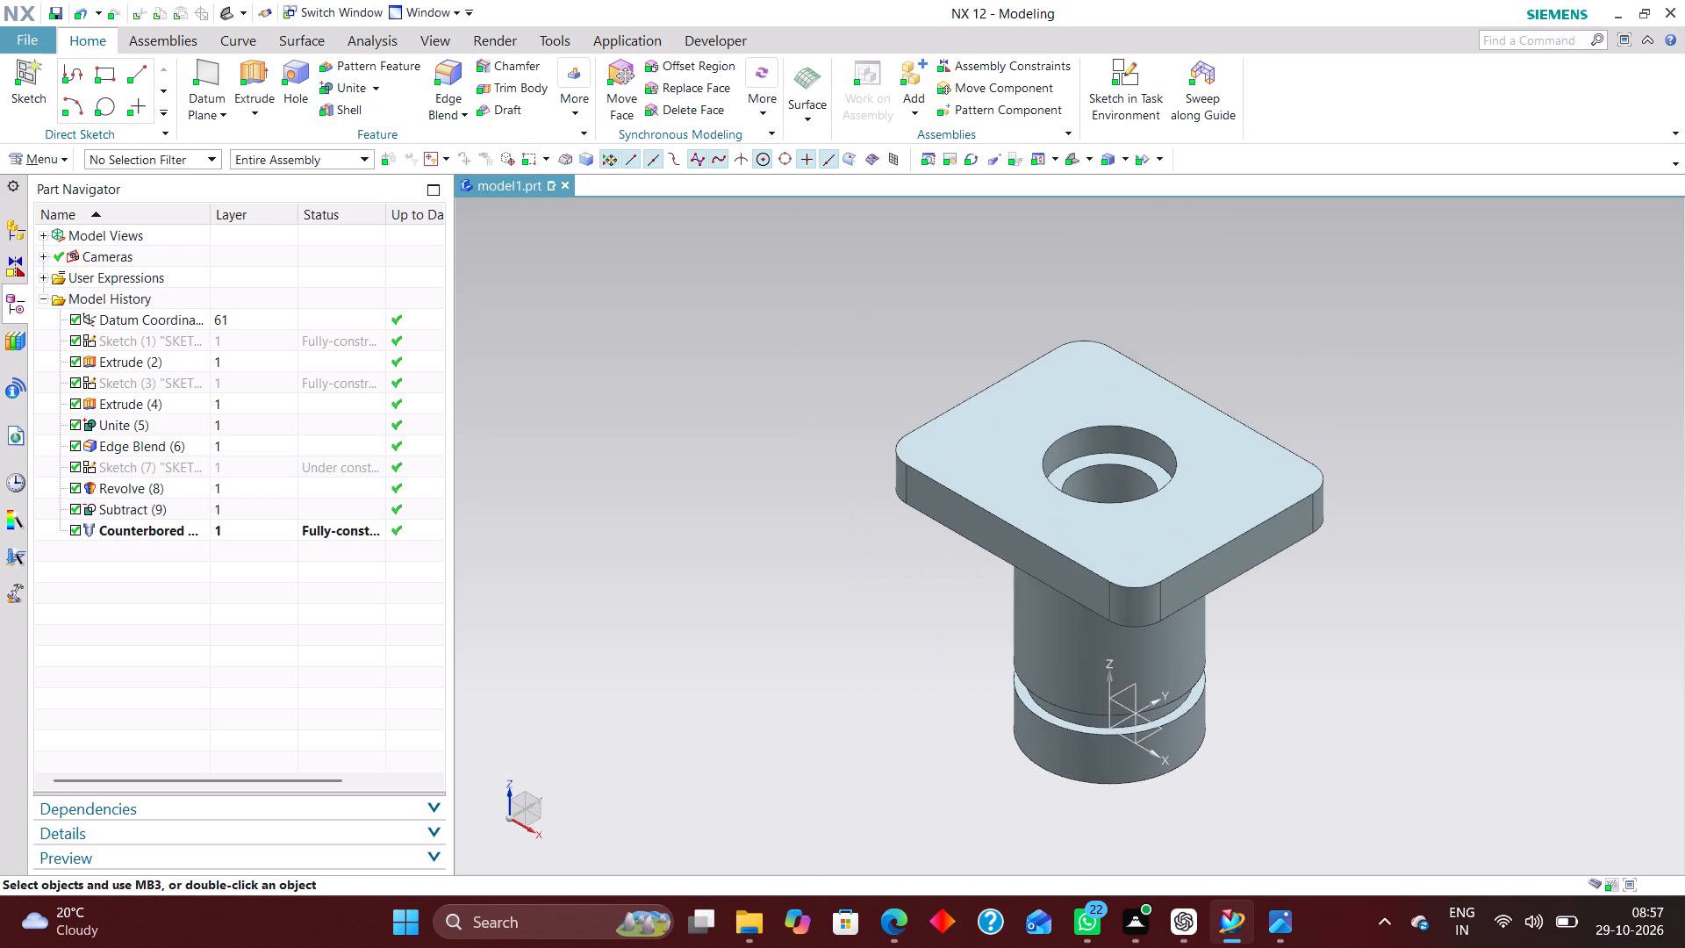
pyautogui.scroll(2, 1316, 722)
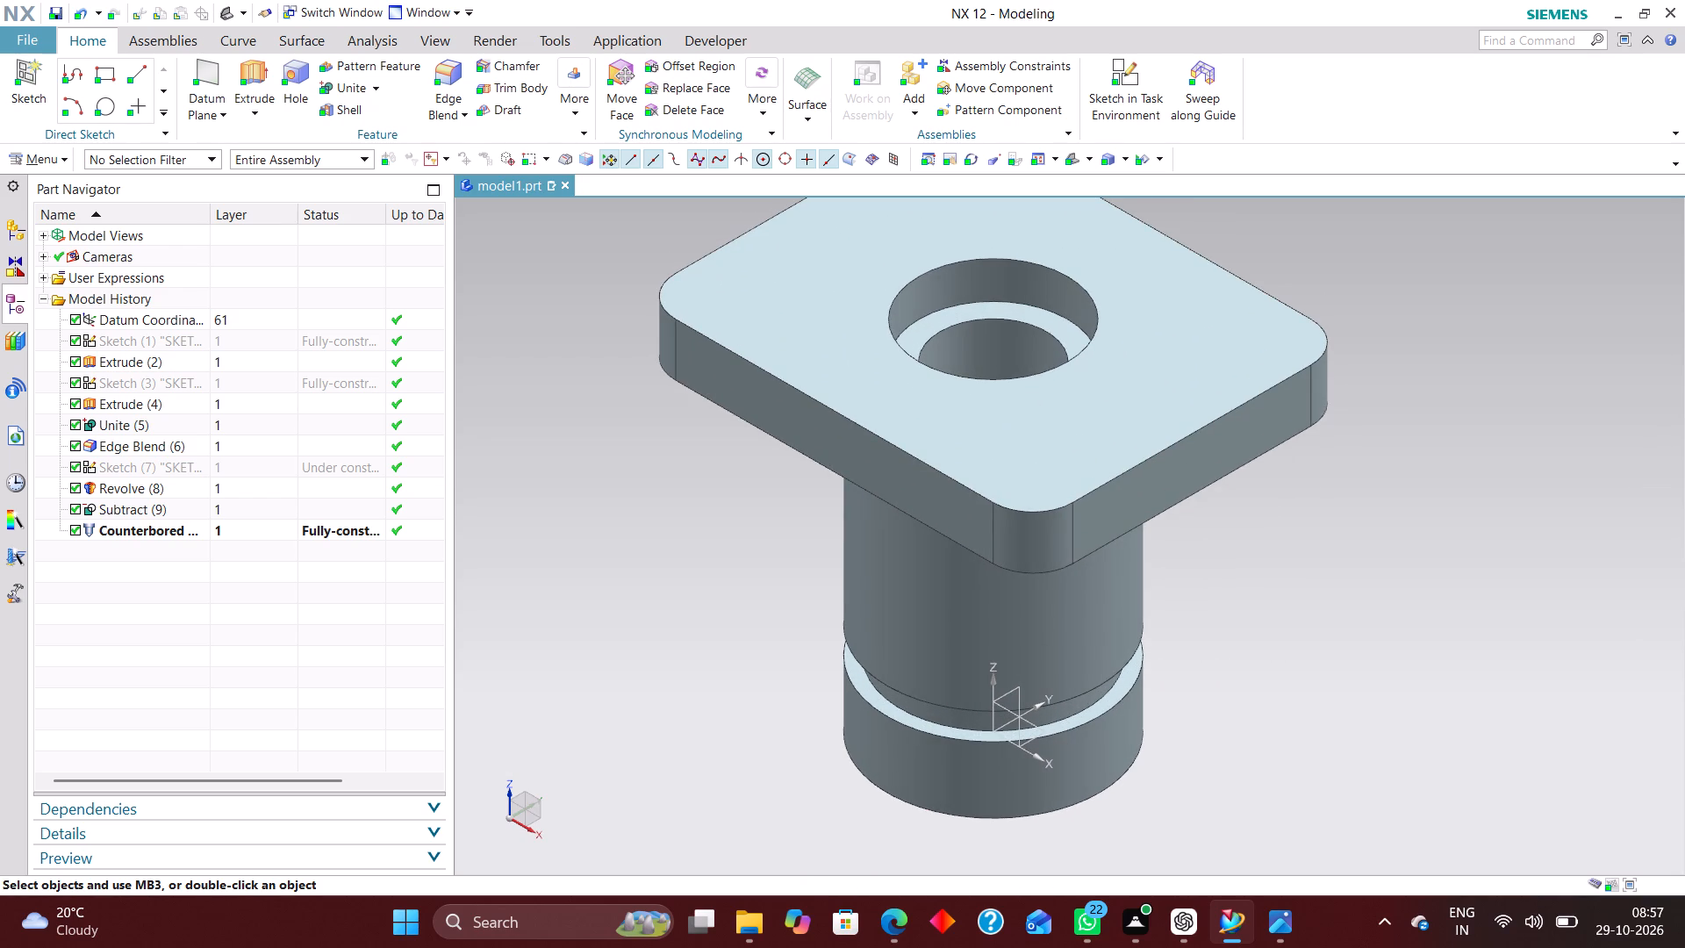
pyautogui.scroll(-1, 1288, 750)
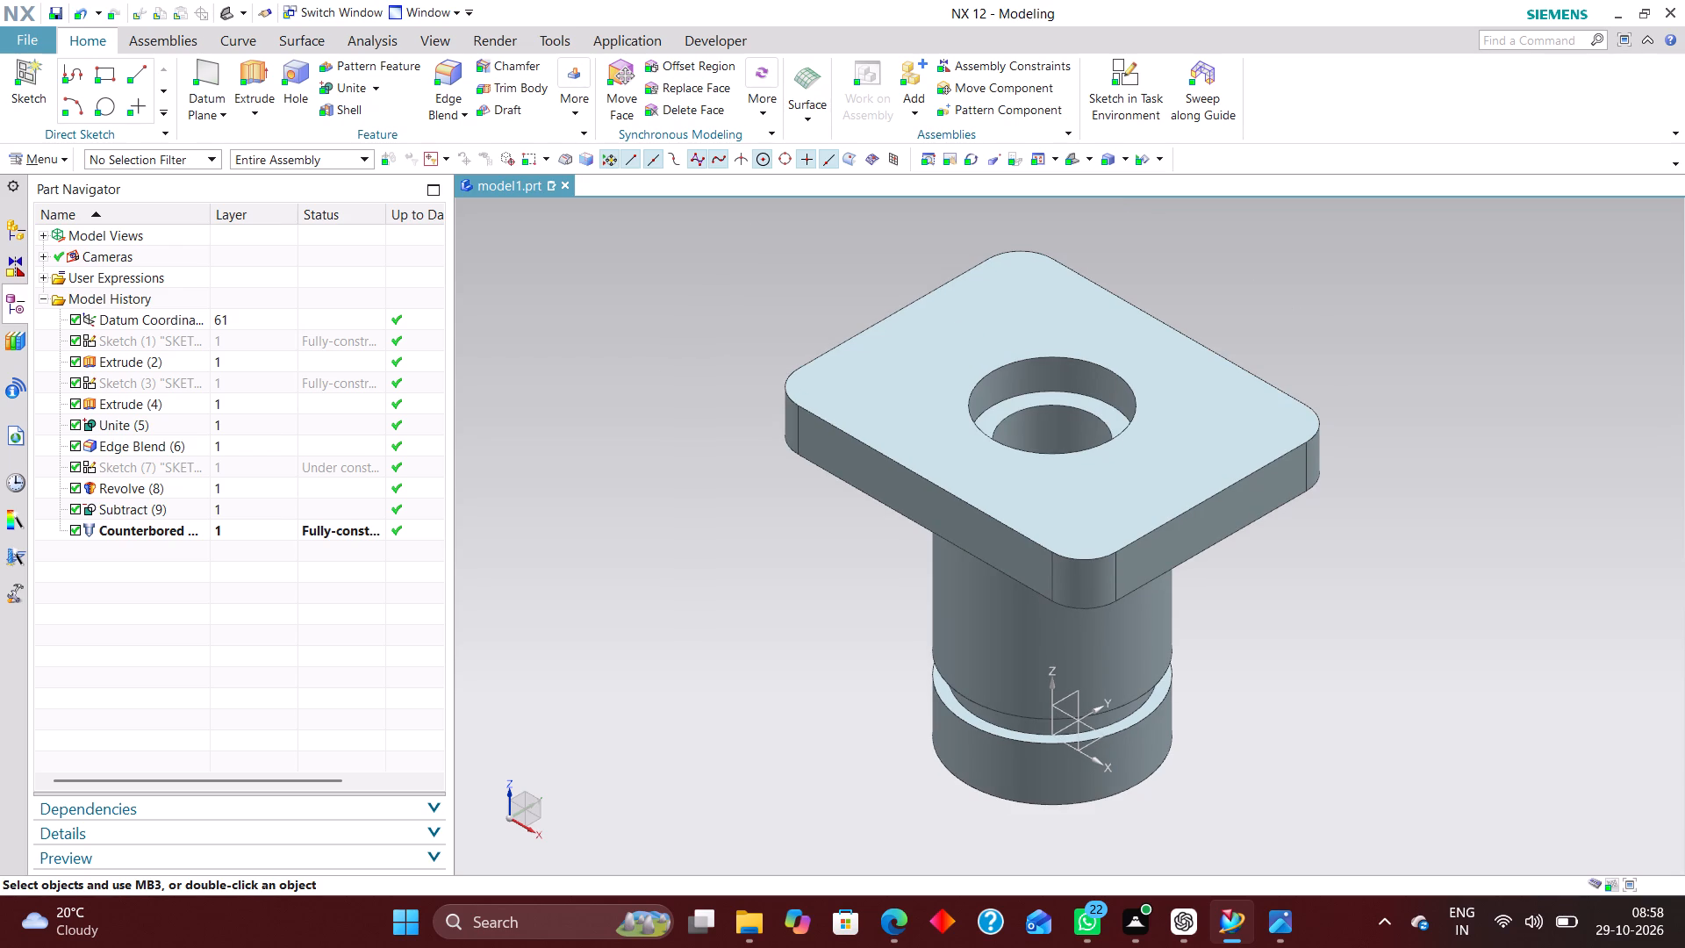
pyautogui.scroll(-2, 1269, 809)
pyautogui.scroll(3, 1264, 811)
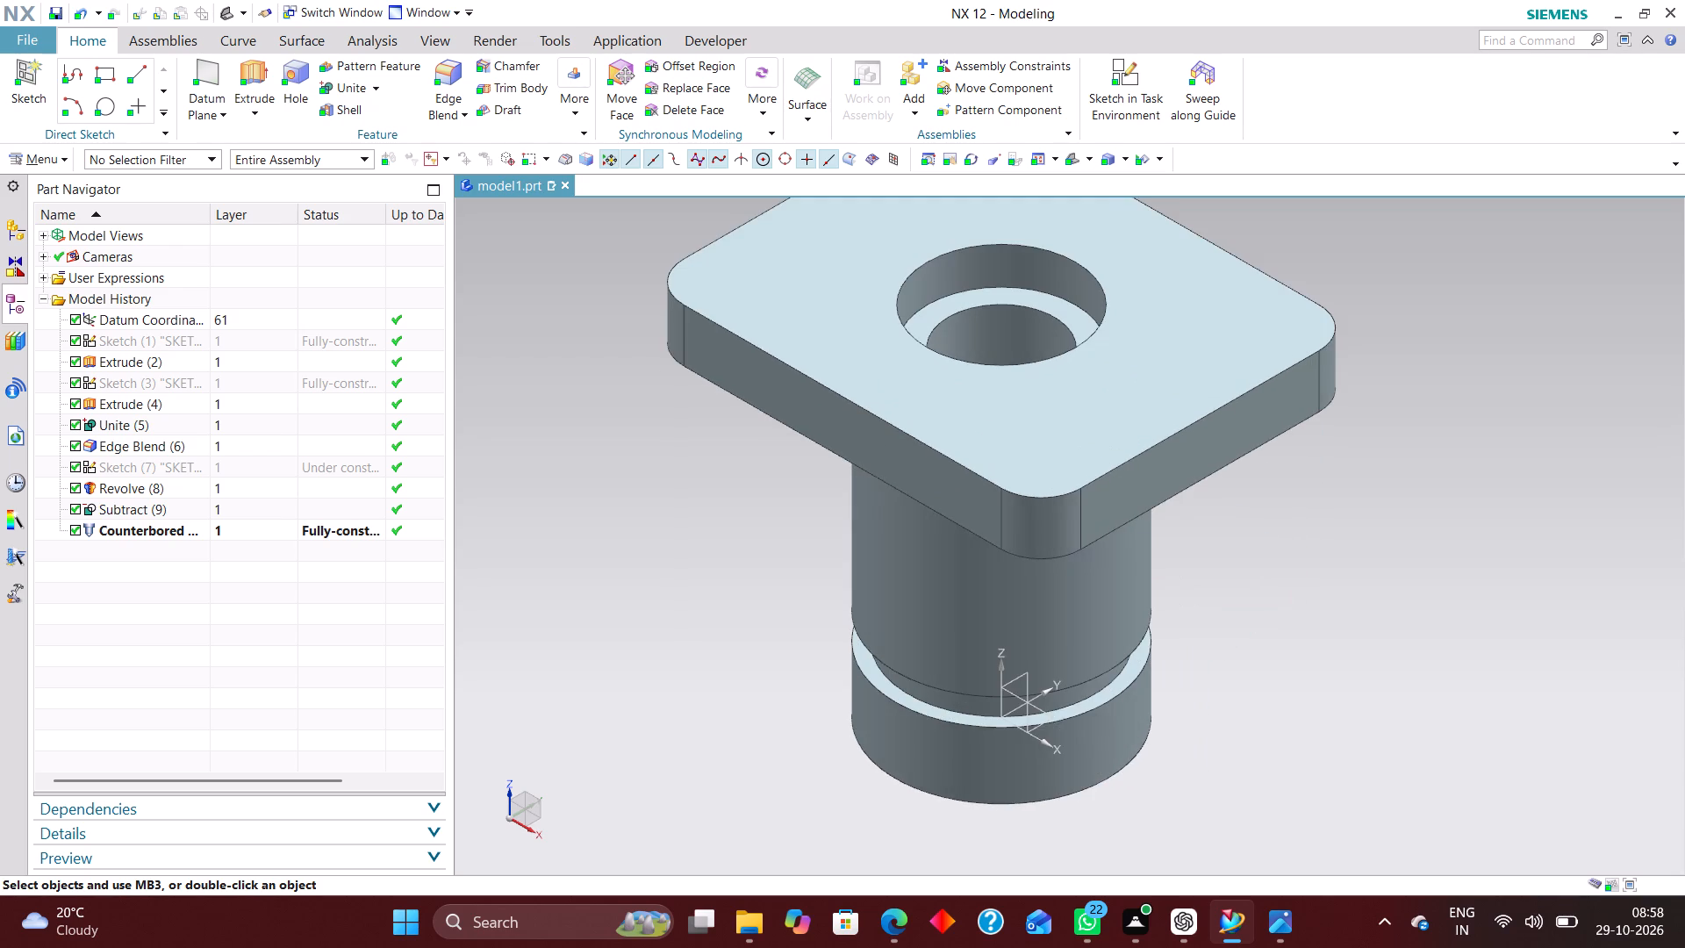
pyautogui.scroll(-2, 1288, 819)
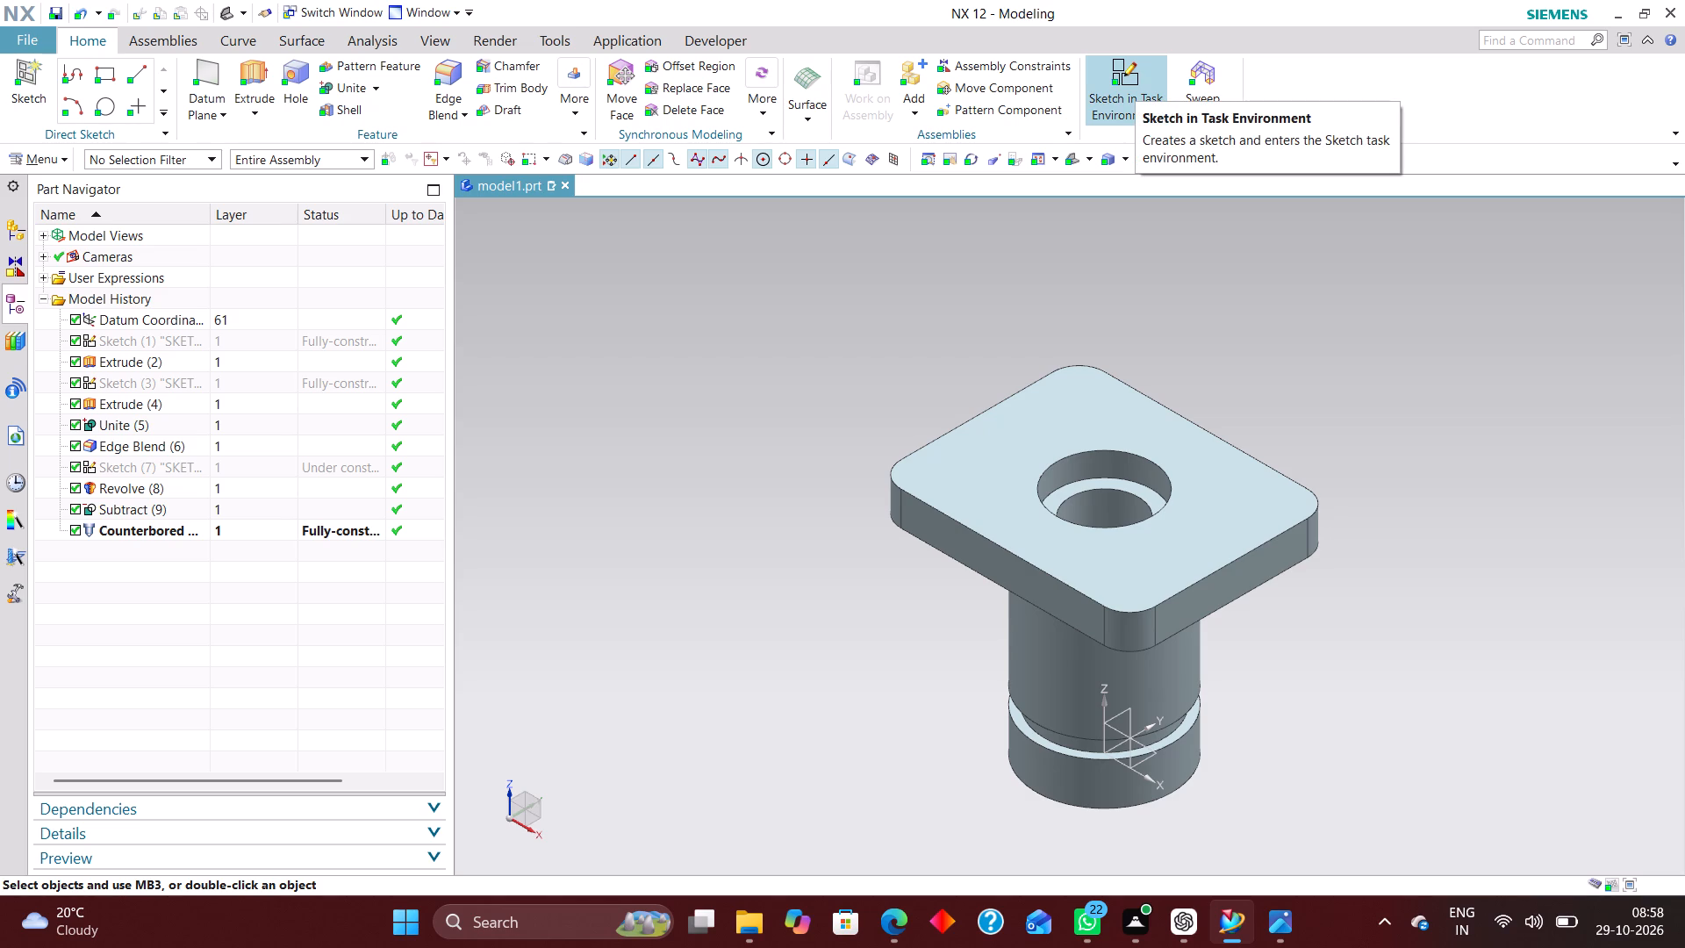
# Start a new task-environment sketch on the datum XZ plane through the cylinder's axis.
pyautogui.click(1130, 75)
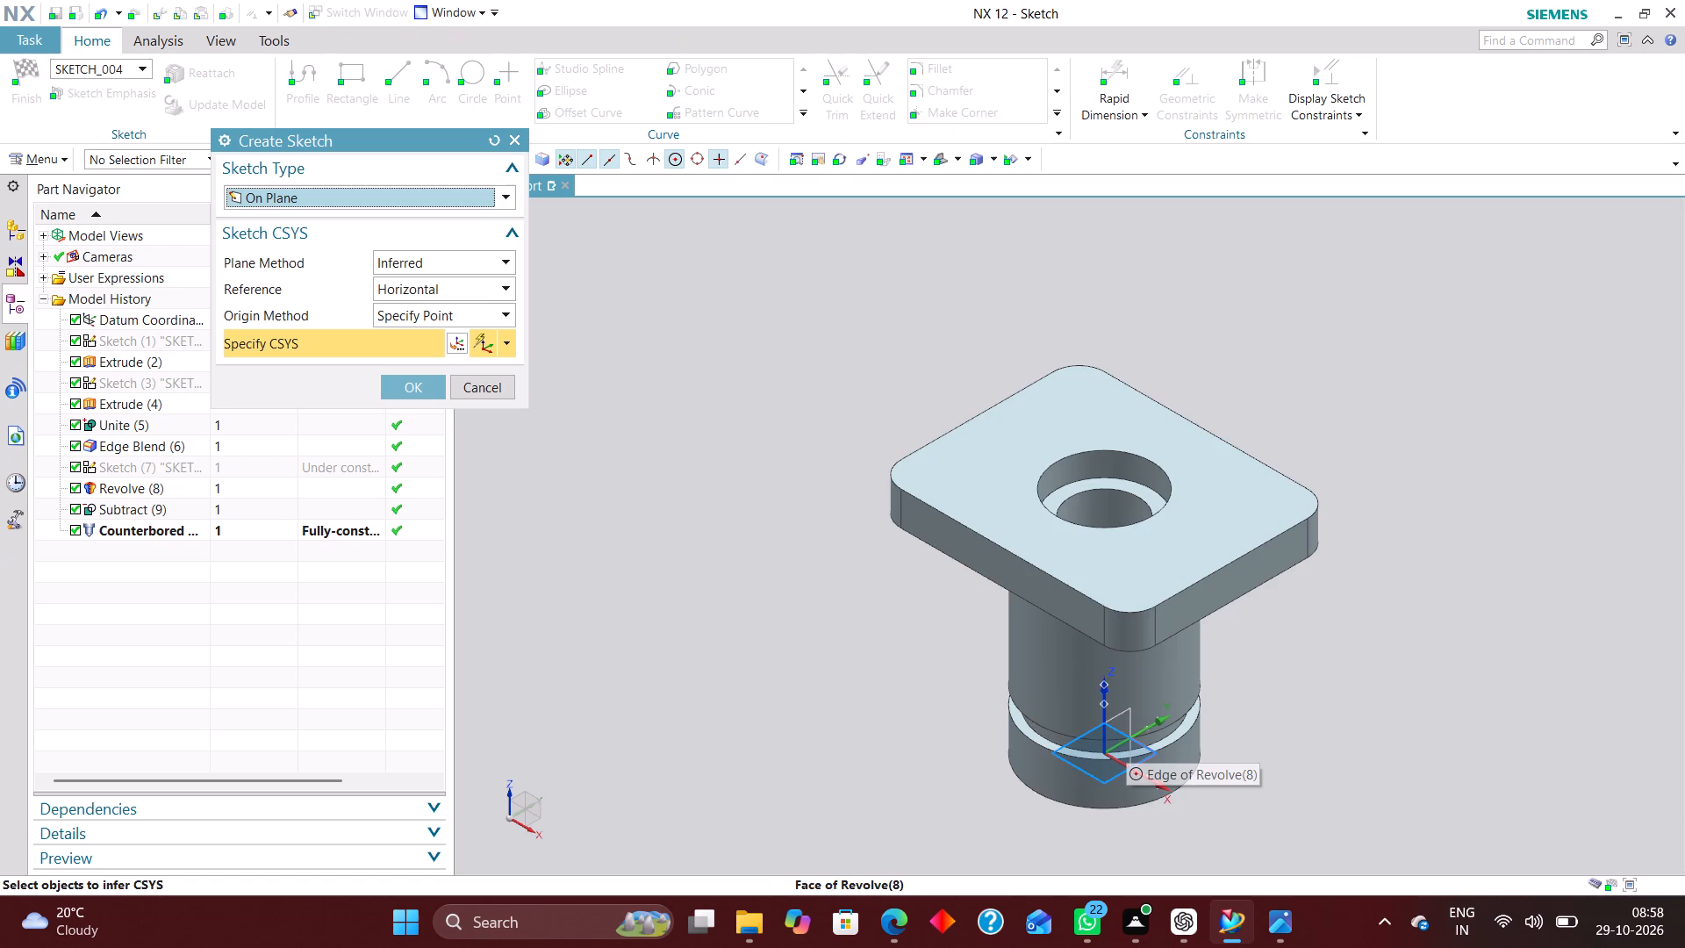
pyautogui.scroll(5, 1122, 745)
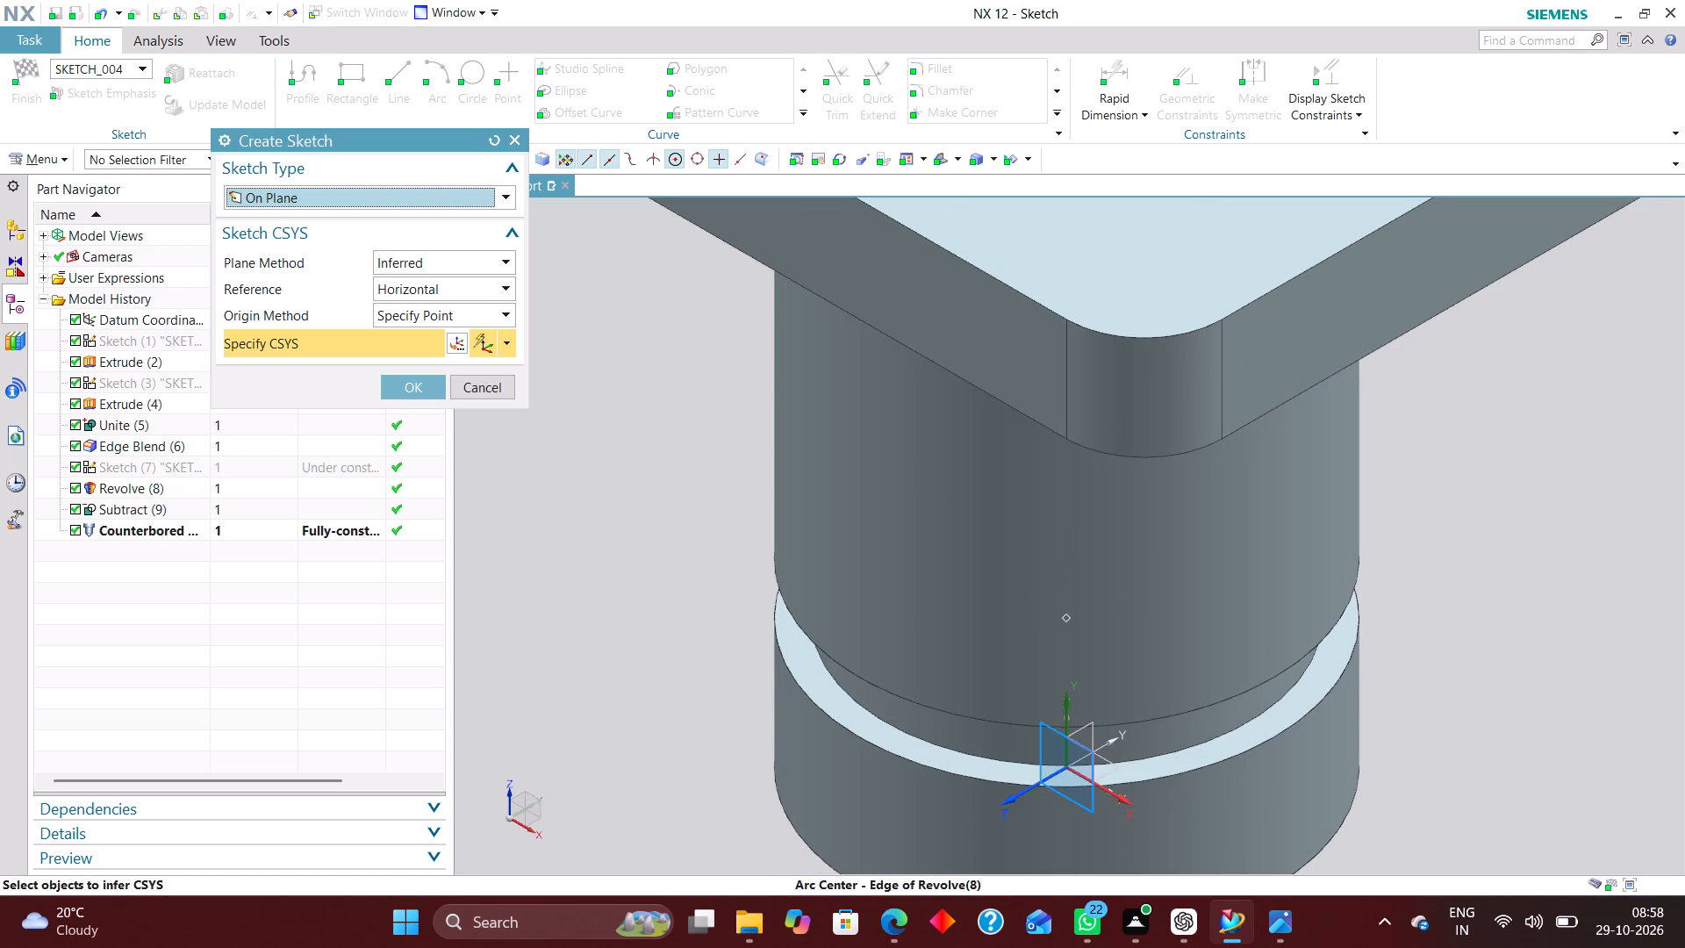
pyautogui.click(1092, 755)
pyautogui.click(417, 391)
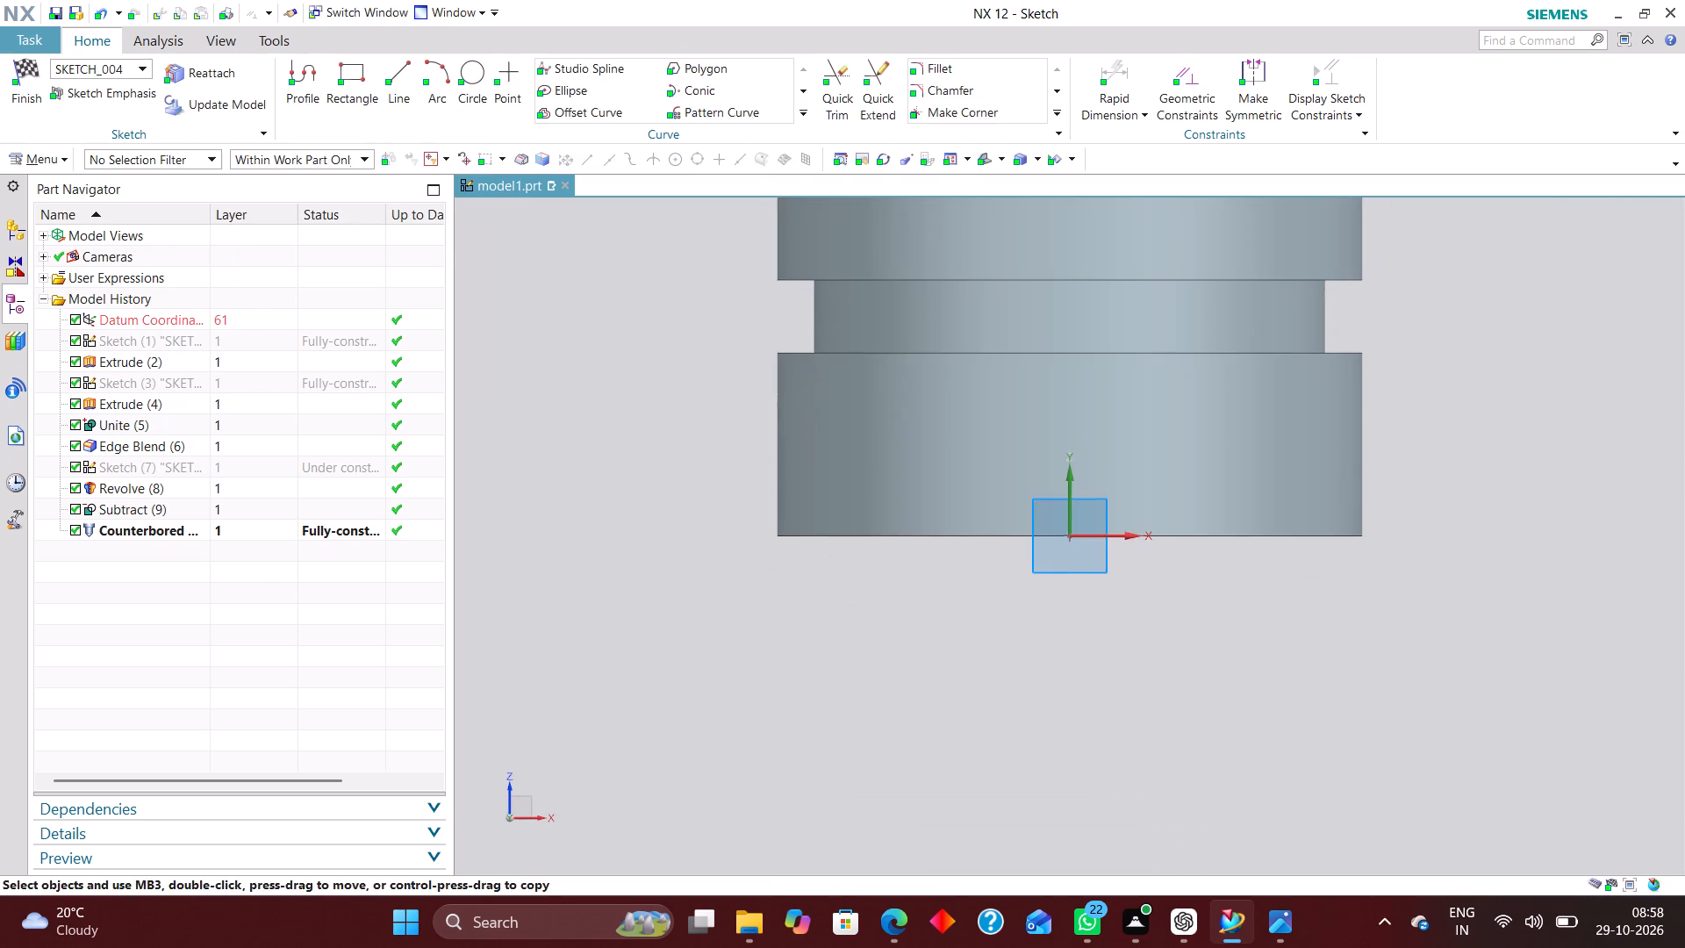
# Sketch a circle of about 14.3 mm radius above the middle of the plate.
pyautogui.scroll(-12, 870, 701)
pyautogui.scroll(5, 893, 517)
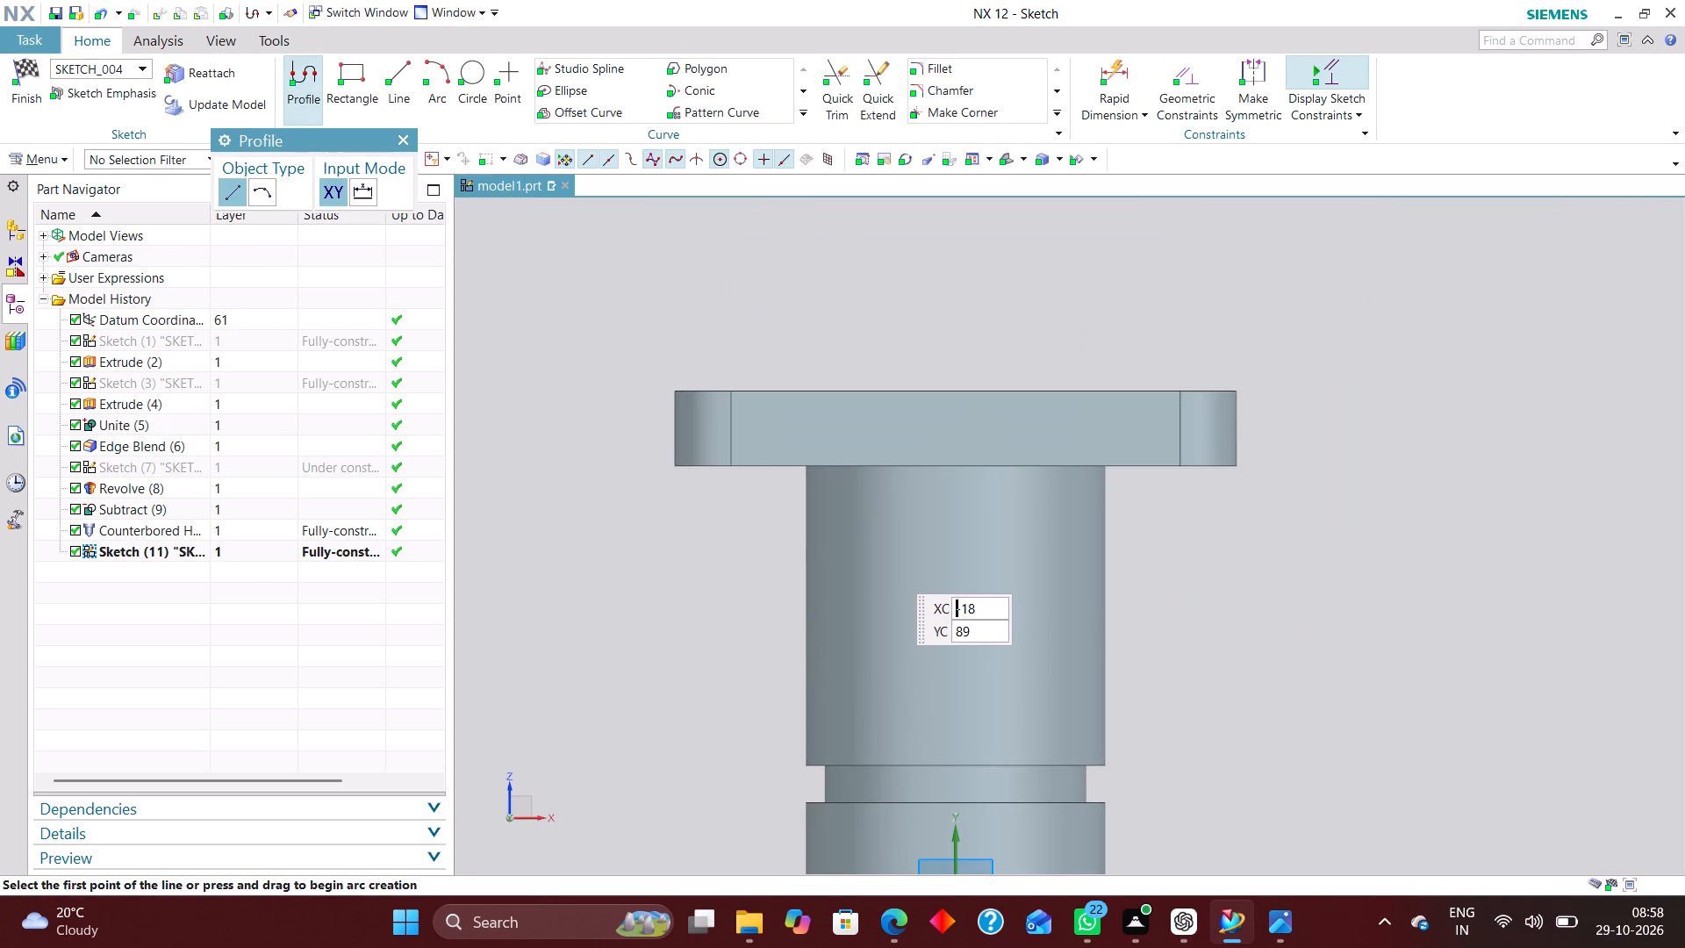
pyautogui.click(476, 71)
pyautogui.scroll(-2, 964, 508)
pyautogui.scroll(3, 976, 409)
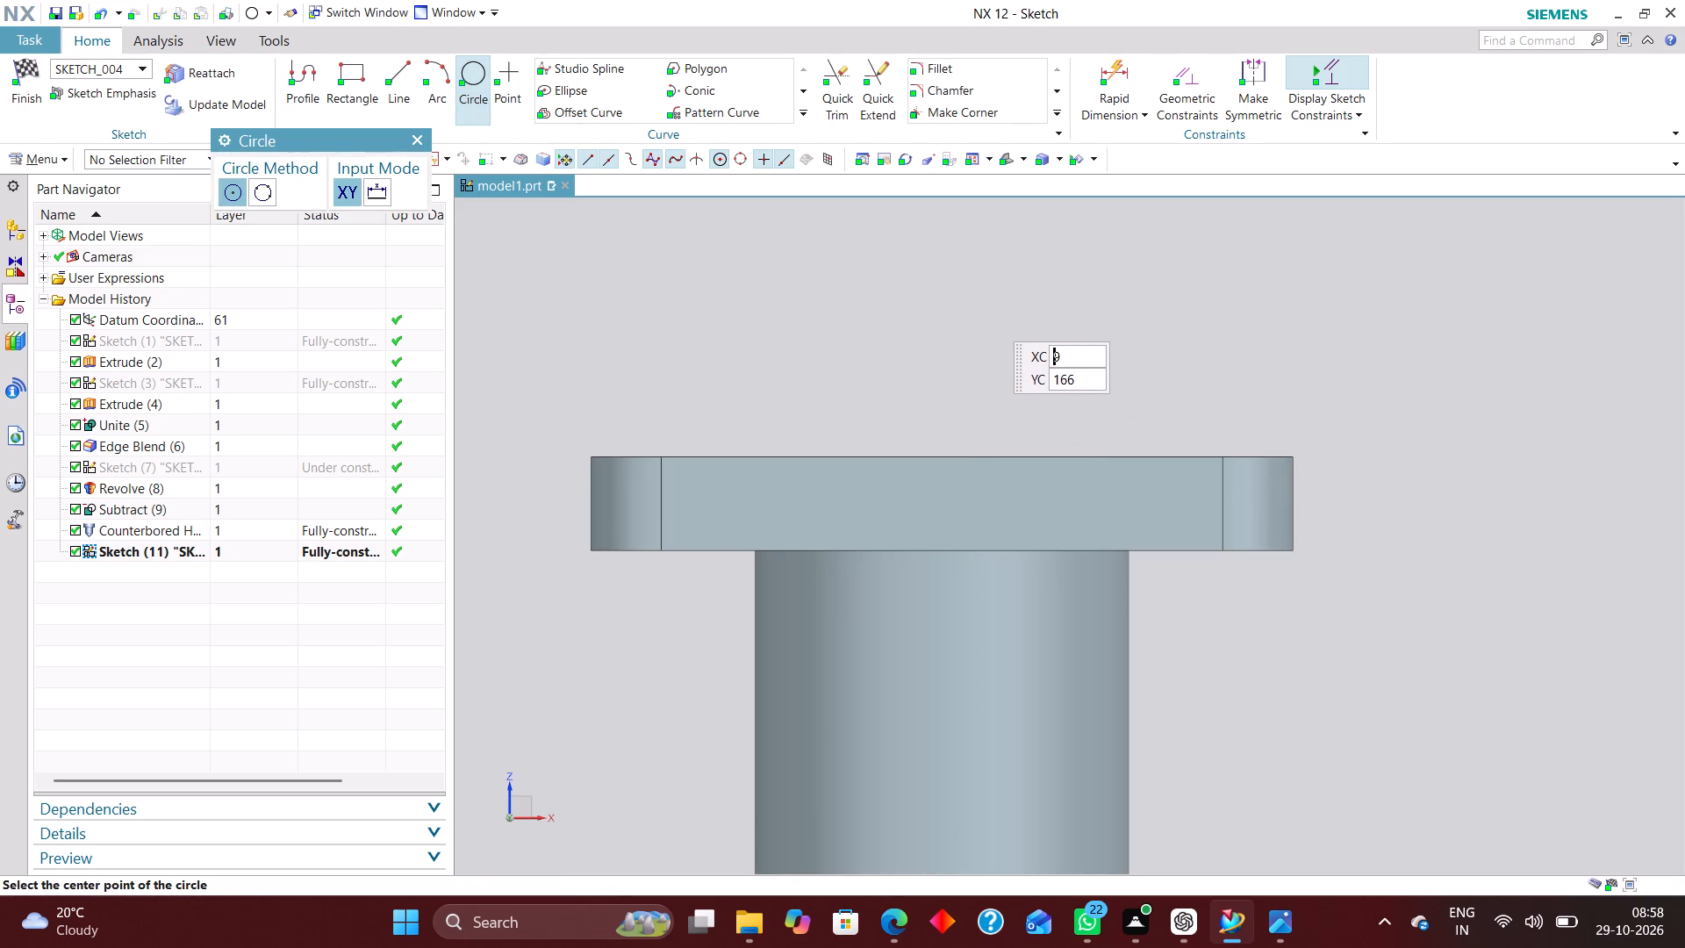
pyautogui.click(955, 325)
pyautogui.click(983, 385)
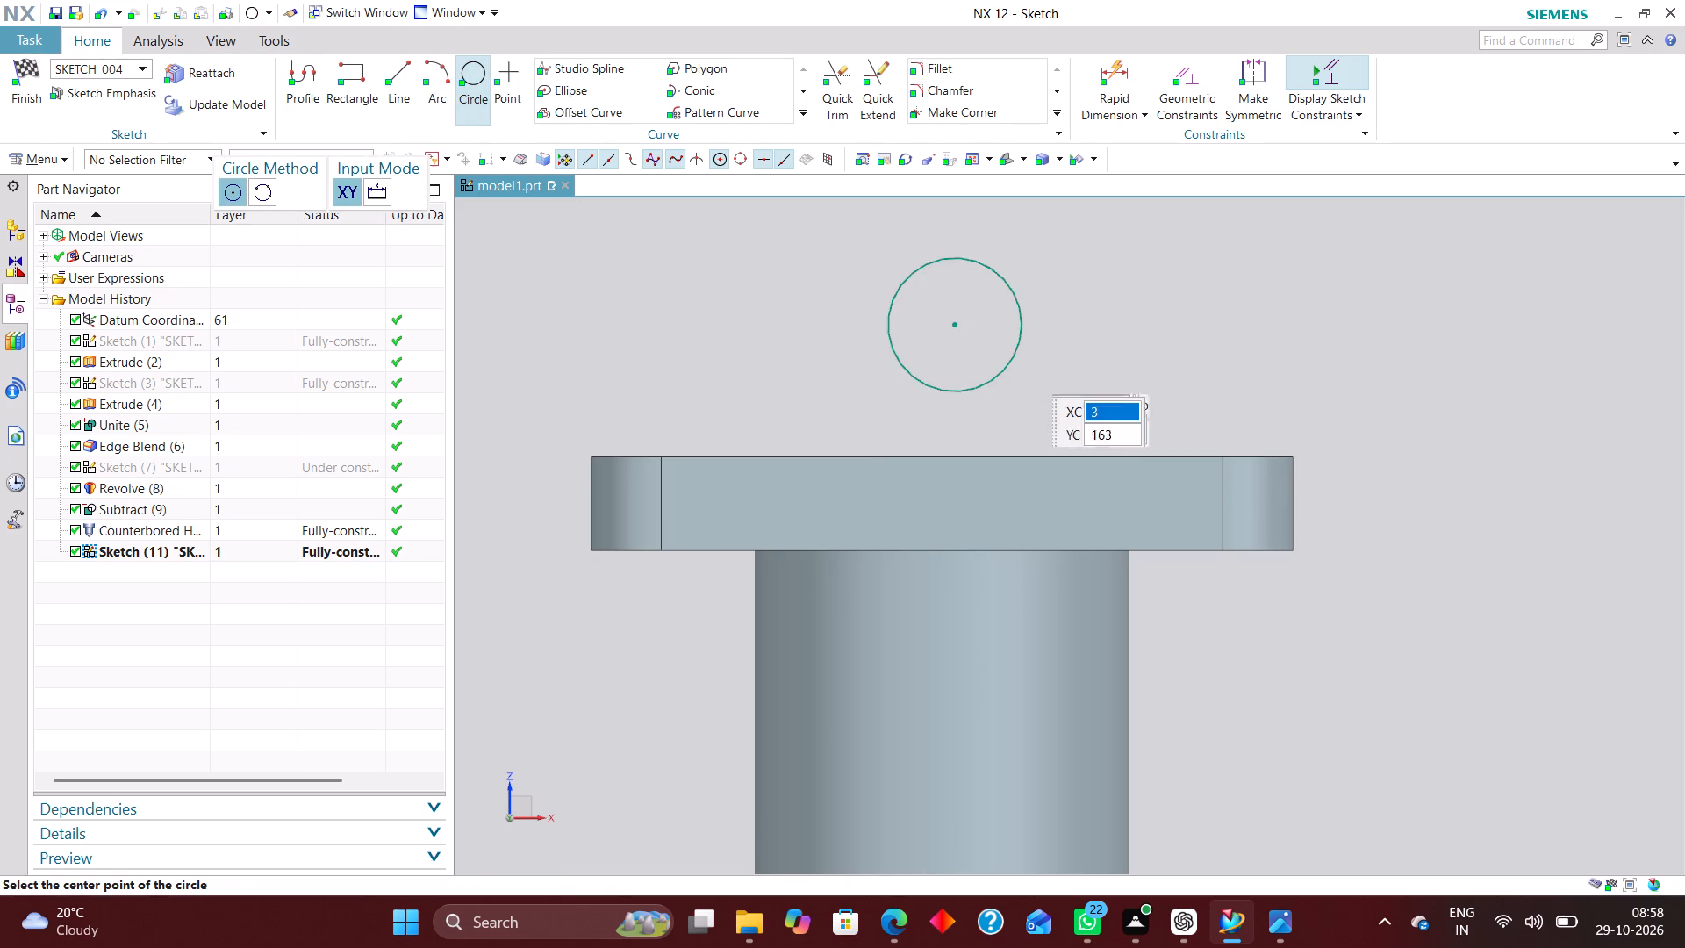
# Constrain the circle's centre onto the vertical datum axis with a Point on Curve constraint.
pyautogui.scroll(-4, 1026, 348)
pyautogui.click(1196, 75)
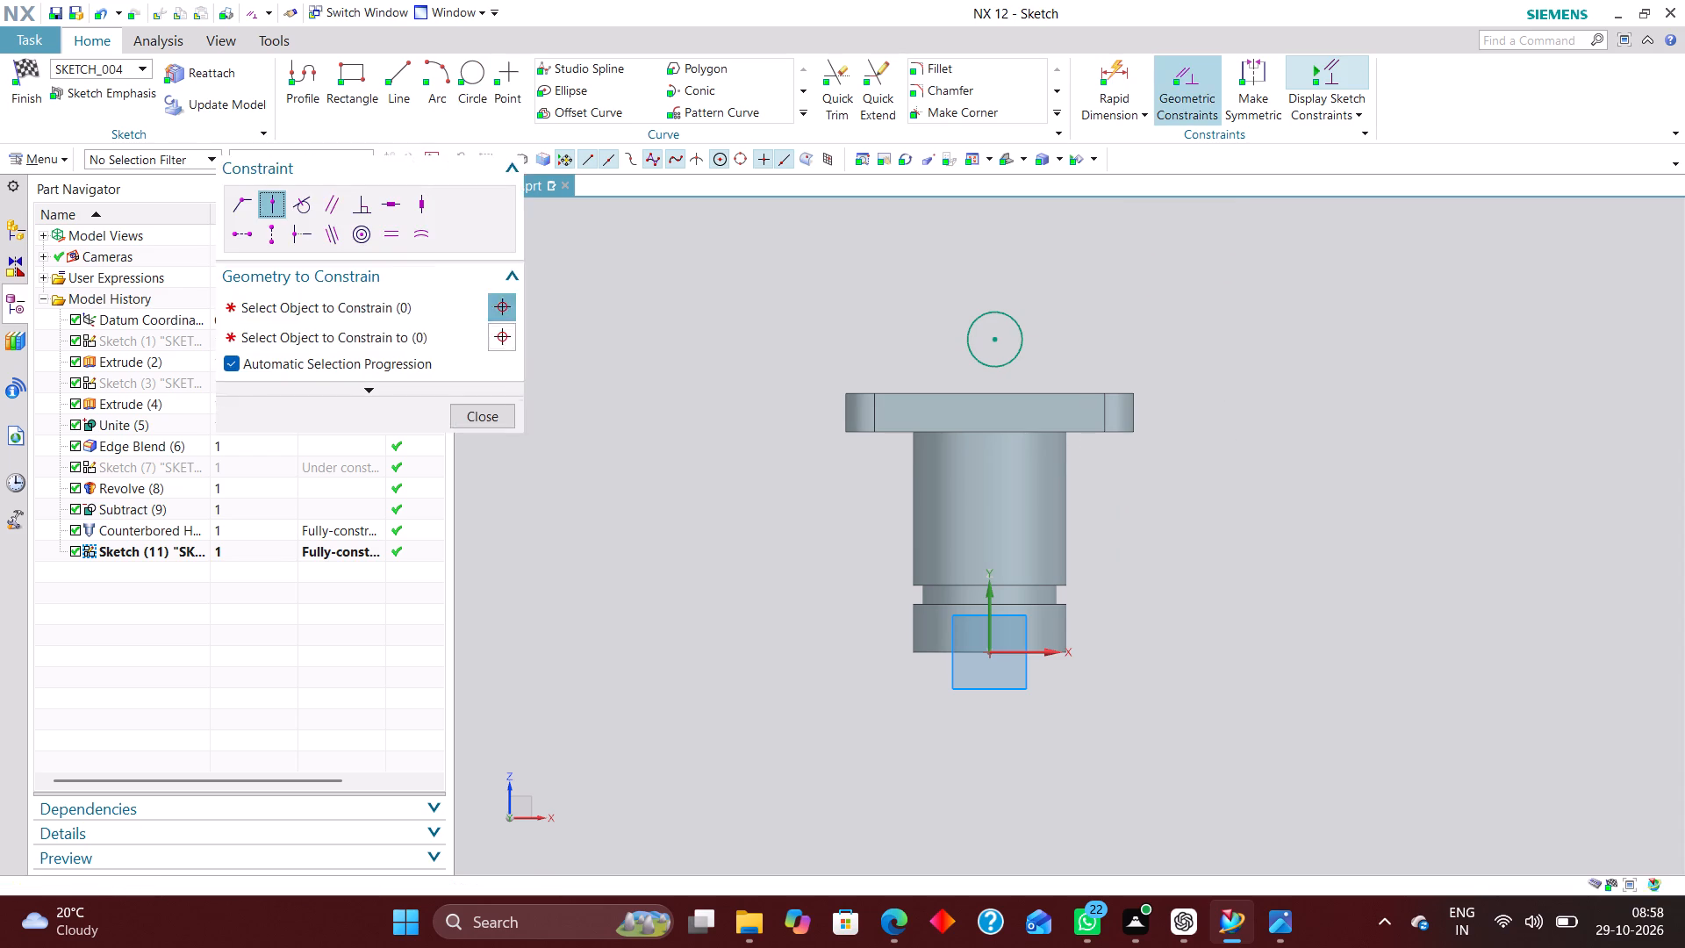
pyautogui.click(996, 338)
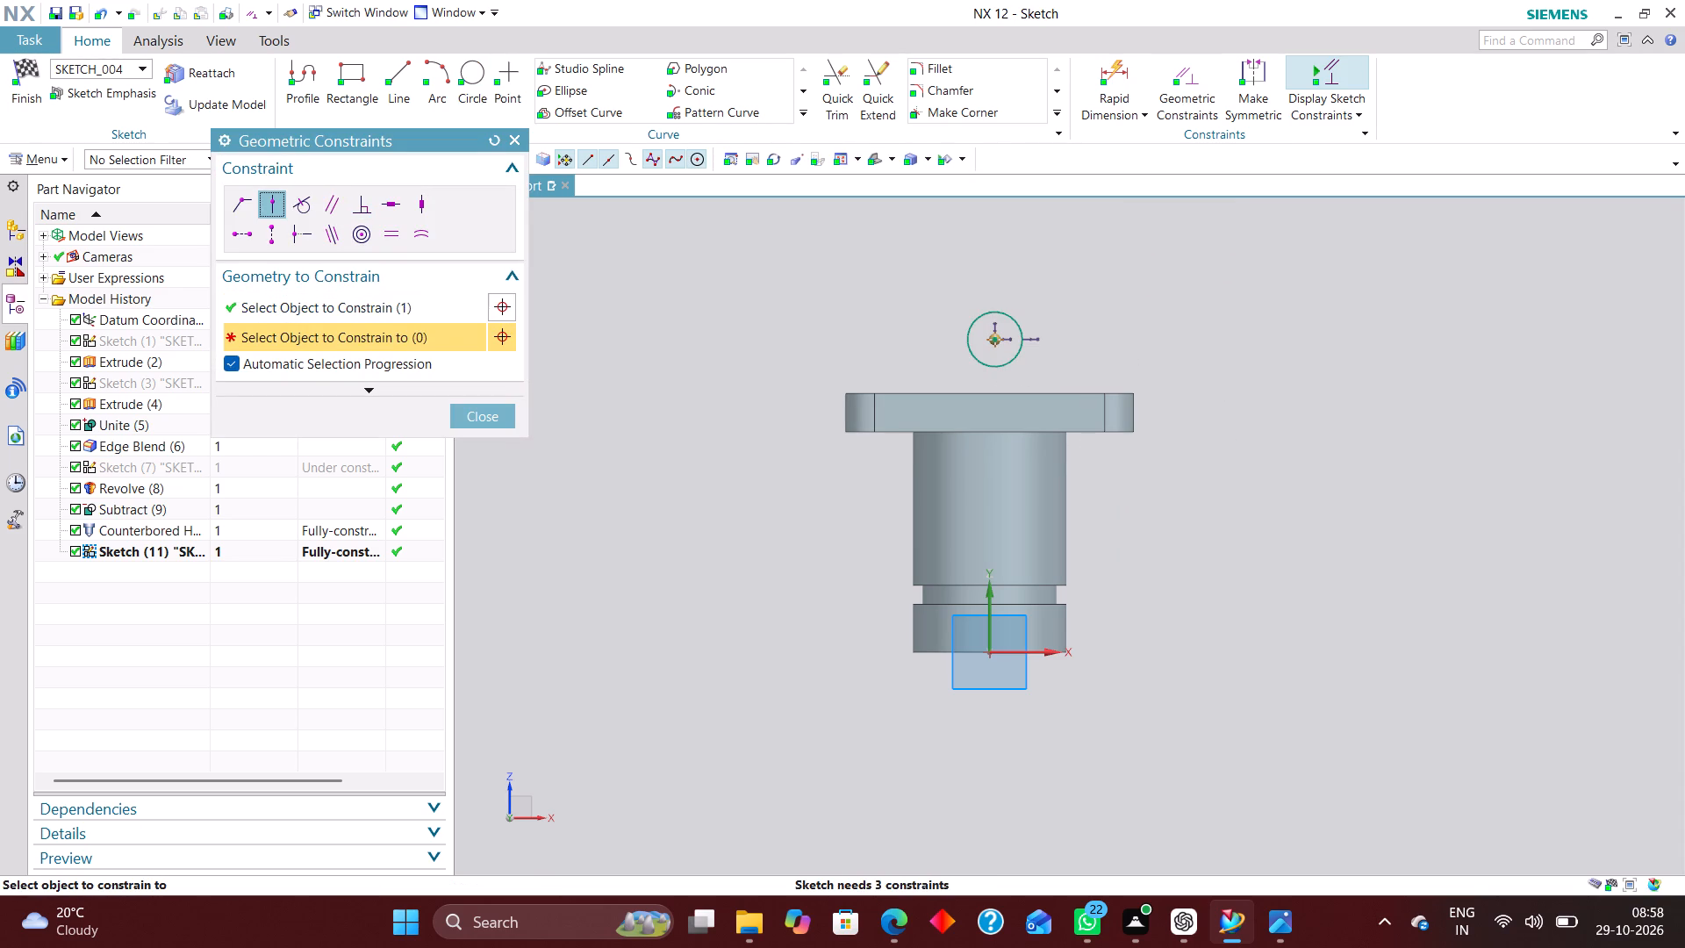
pyautogui.click(987, 598)
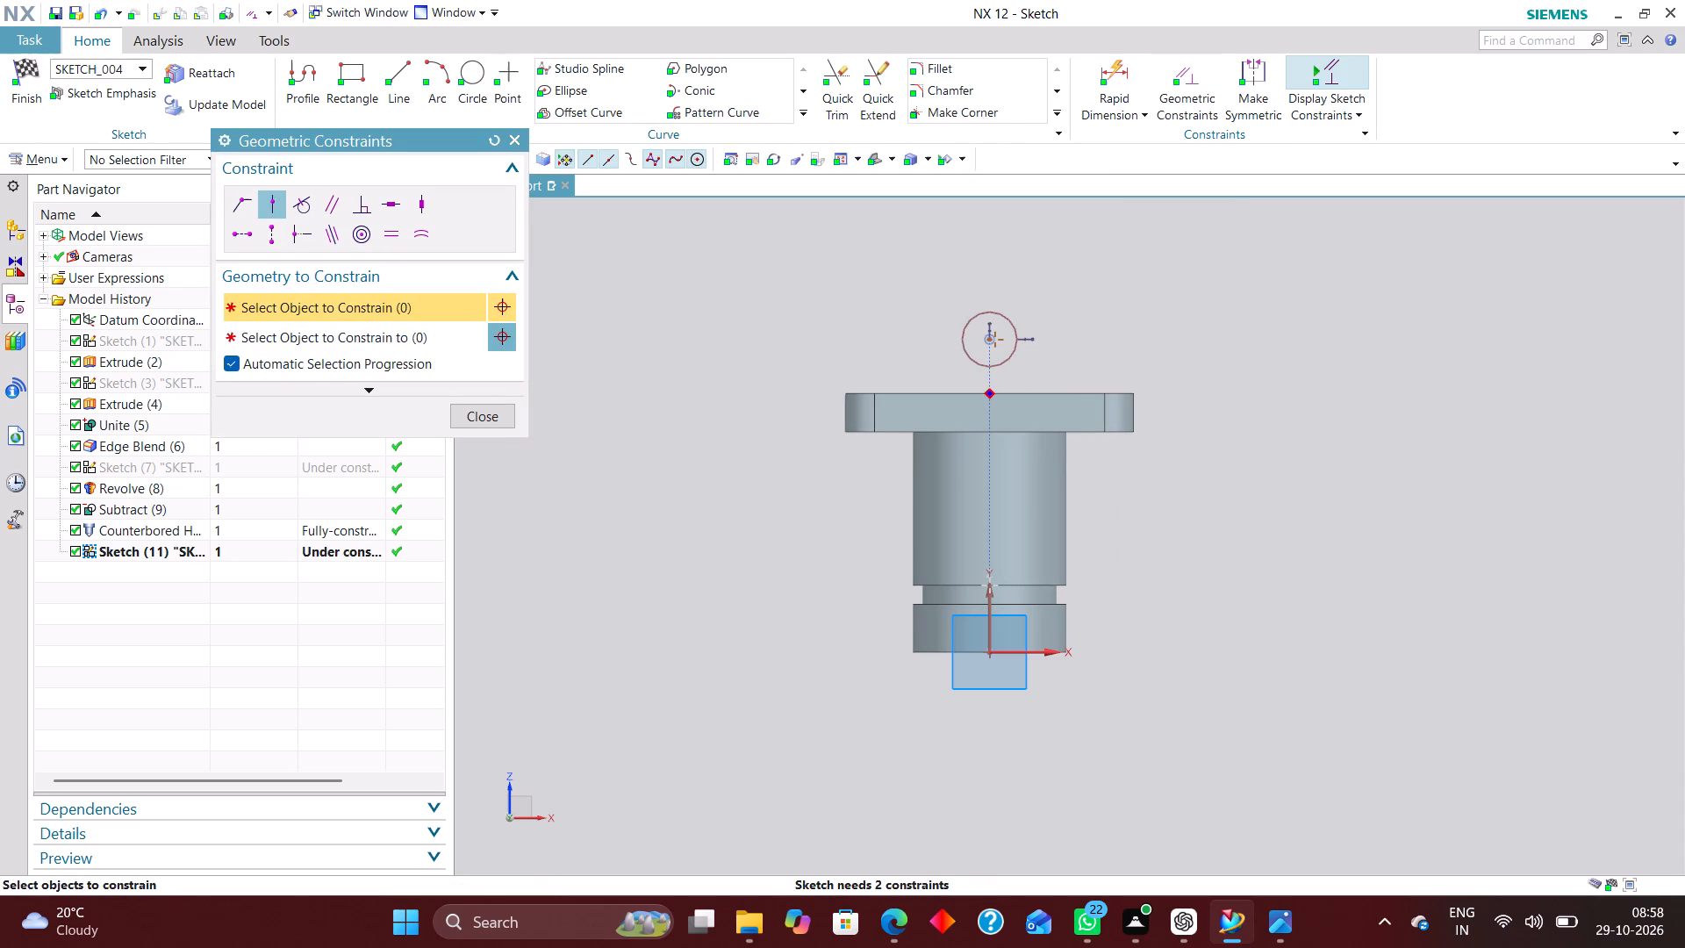
# Add a radial dimension to the circle and set it to 15 mm.
pyautogui.scroll(1, 996, 378)
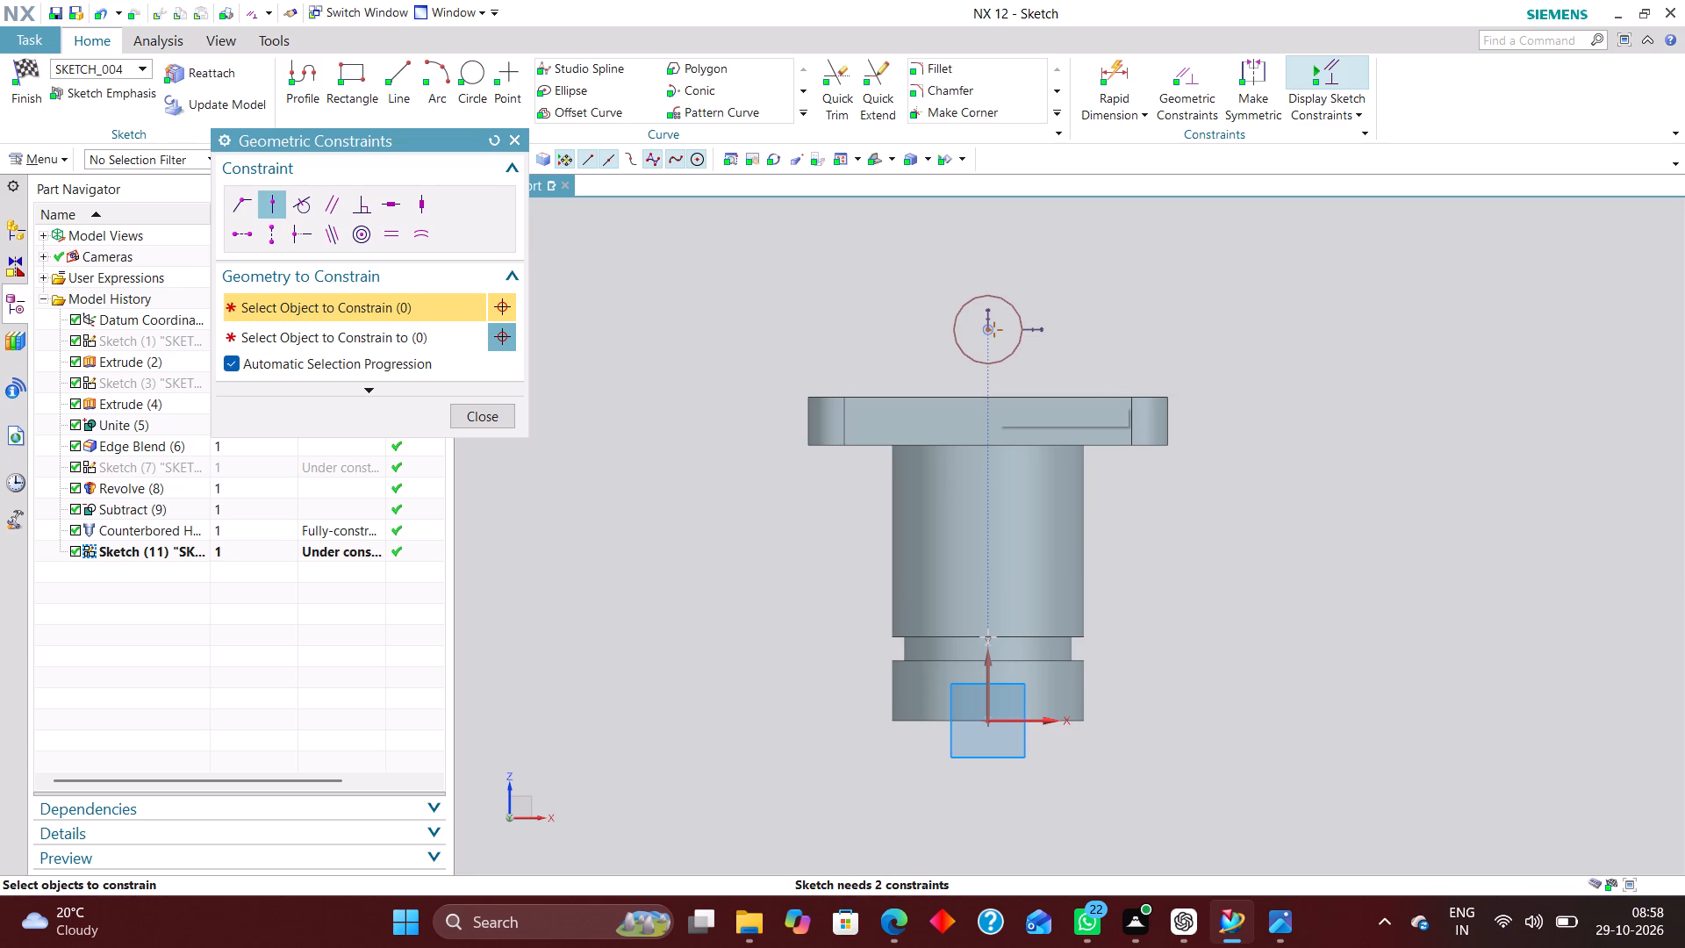
pyautogui.click(1117, 59)
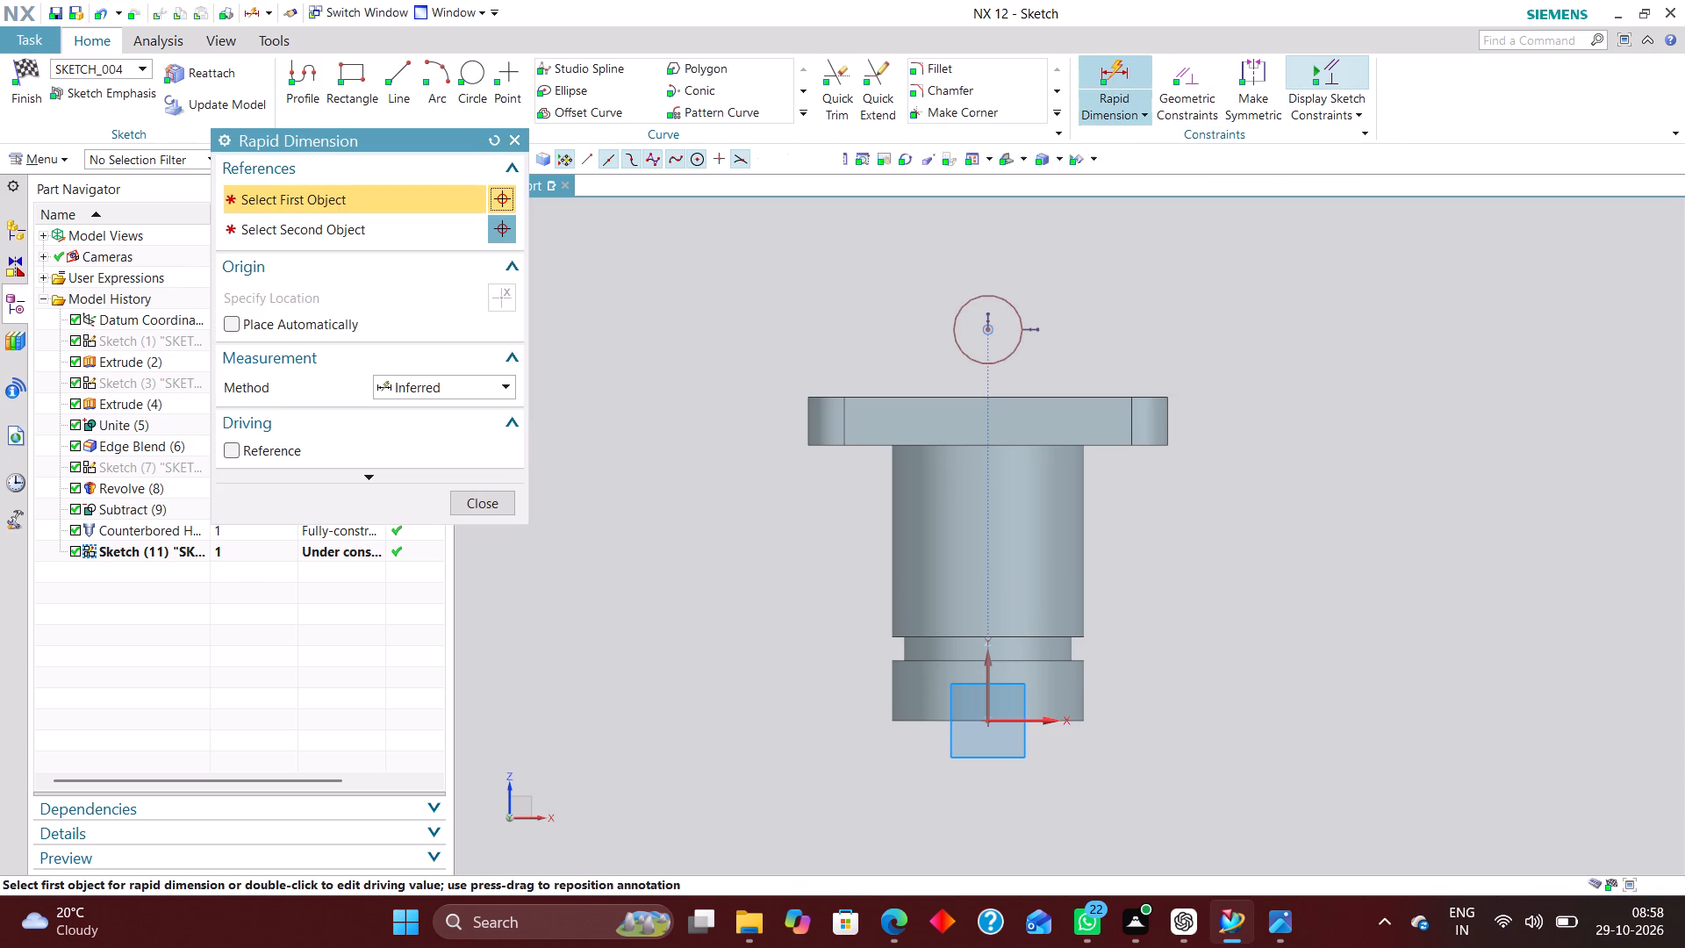
pyautogui.click(468, 394)
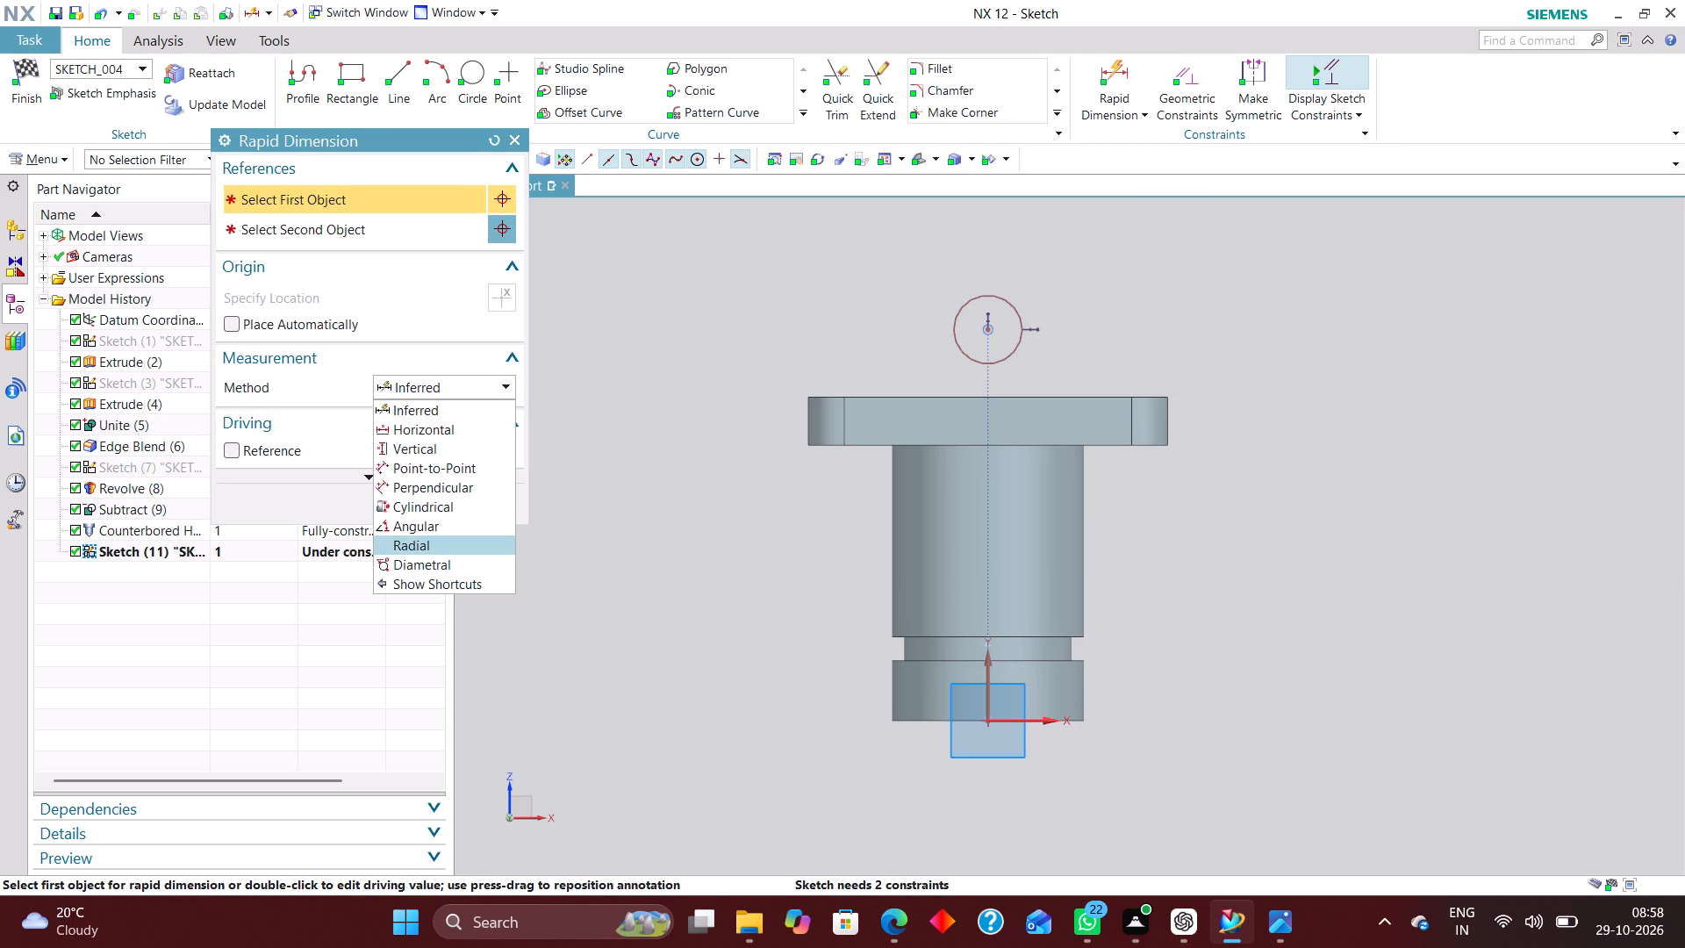
pyautogui.click(449, 544)
pyautogui.click(1016, 305)
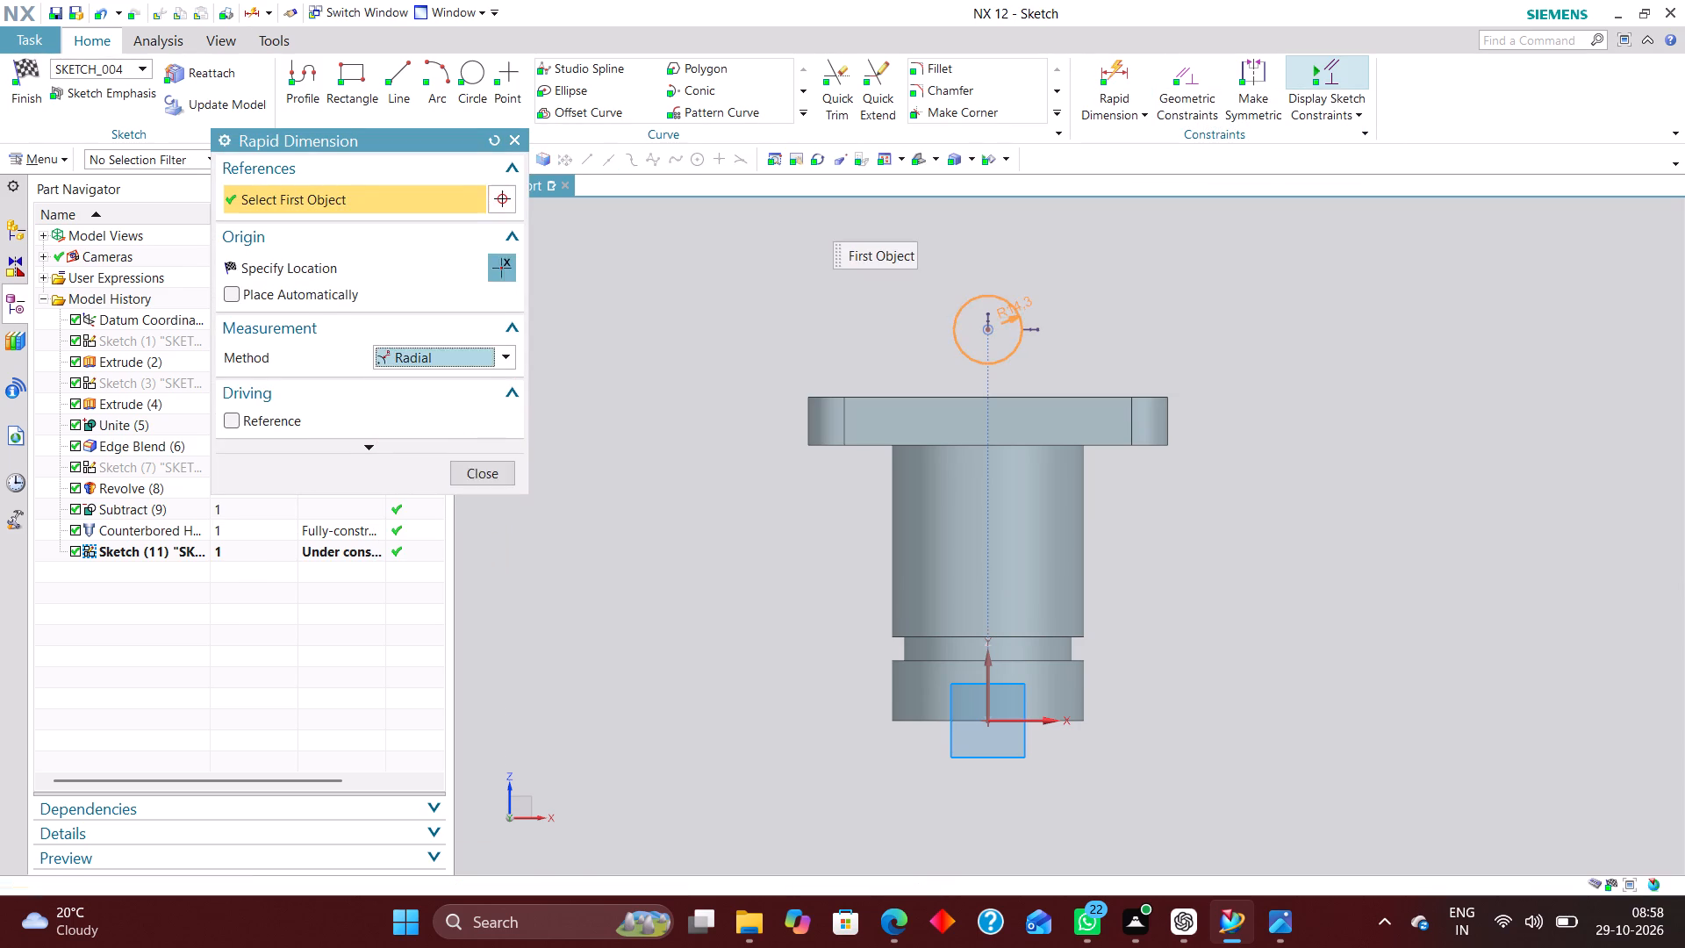
pyautogui.click(1074, 273)
pyautogui.write('15')
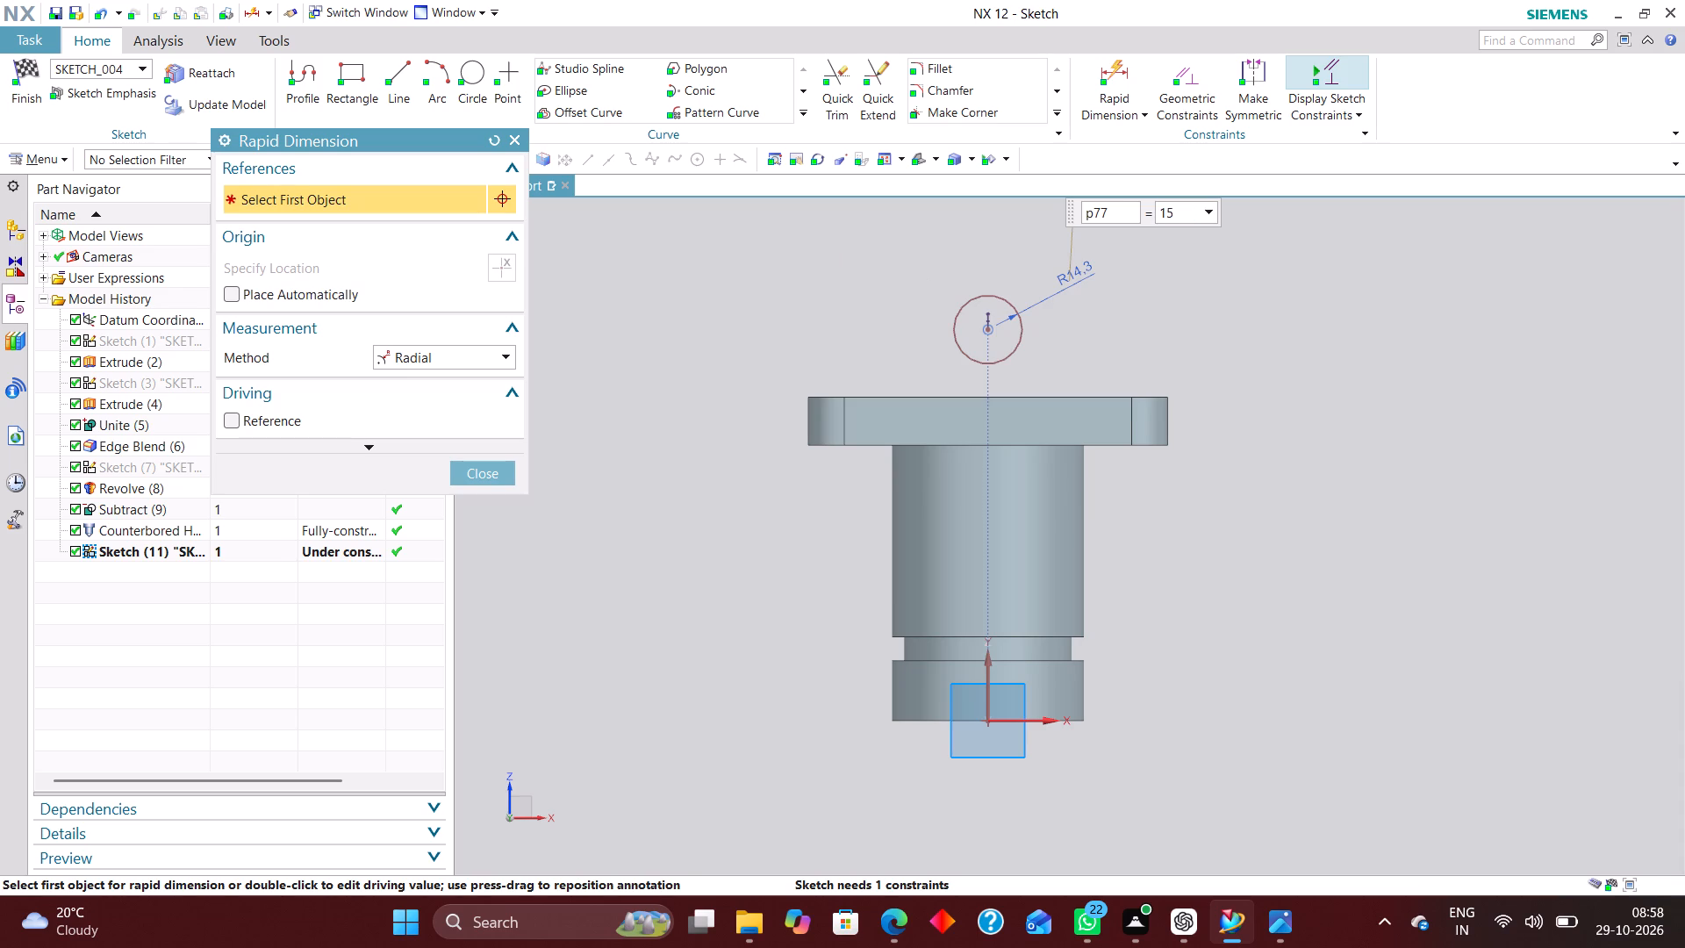
pyautogui.press('Return')
# Dimension the circle's centre 20 mm above the plate's top edge using the Inferred method.
pyautogui.click(497, 360)
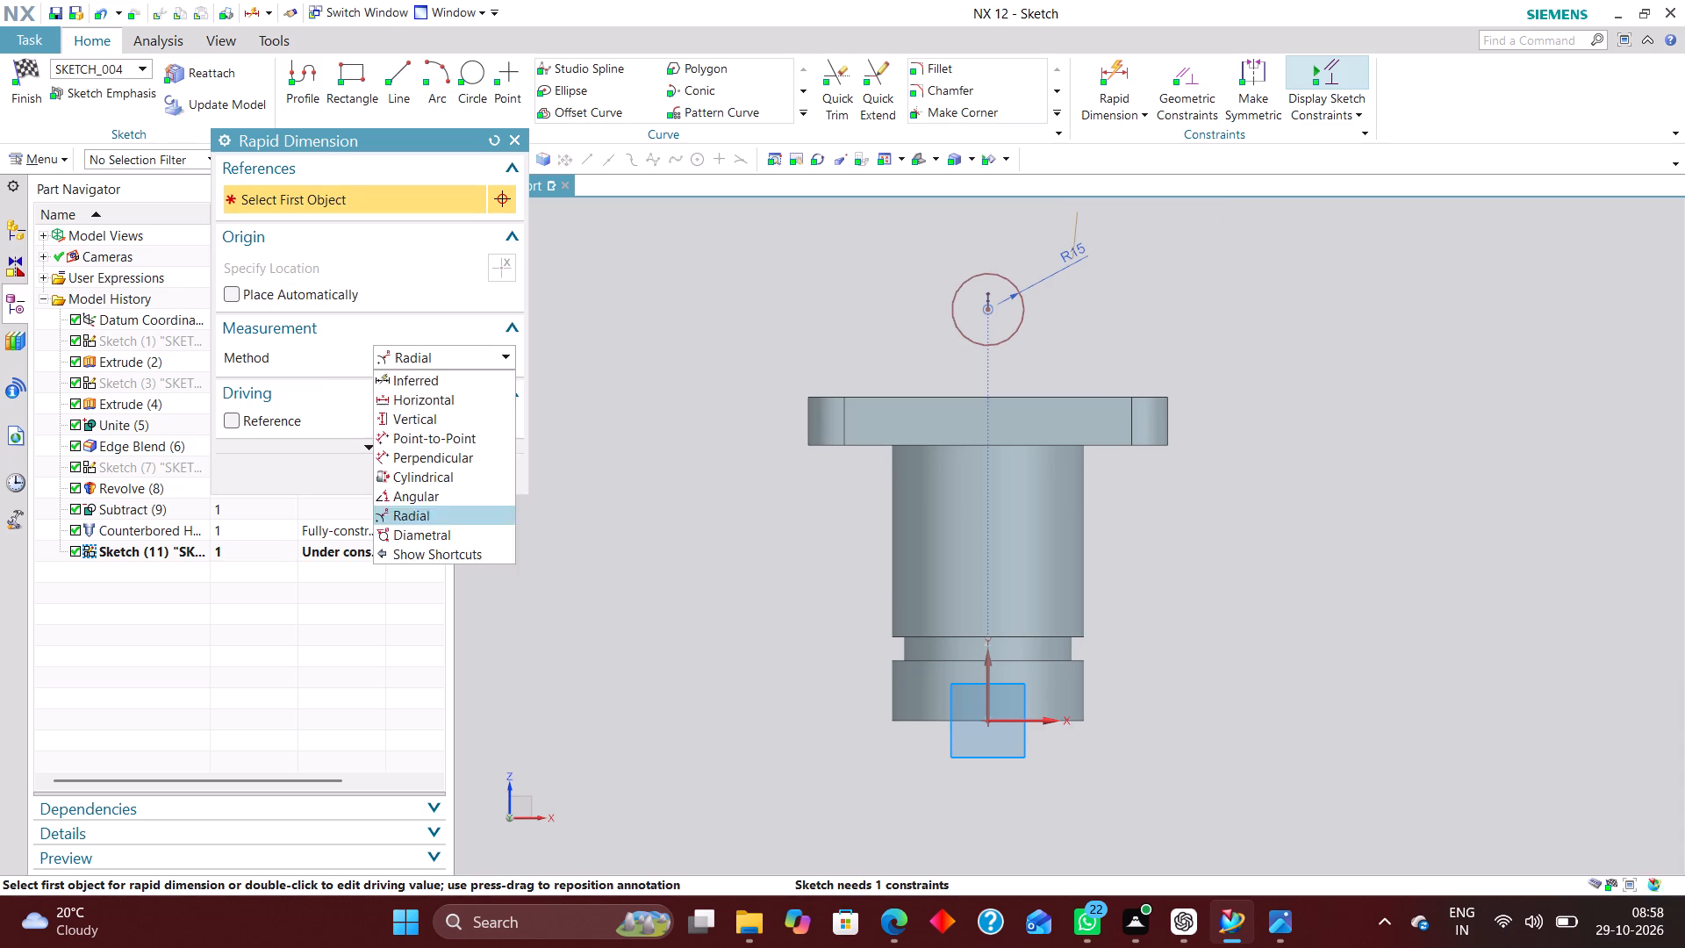
pyautogui.click(484, 382)
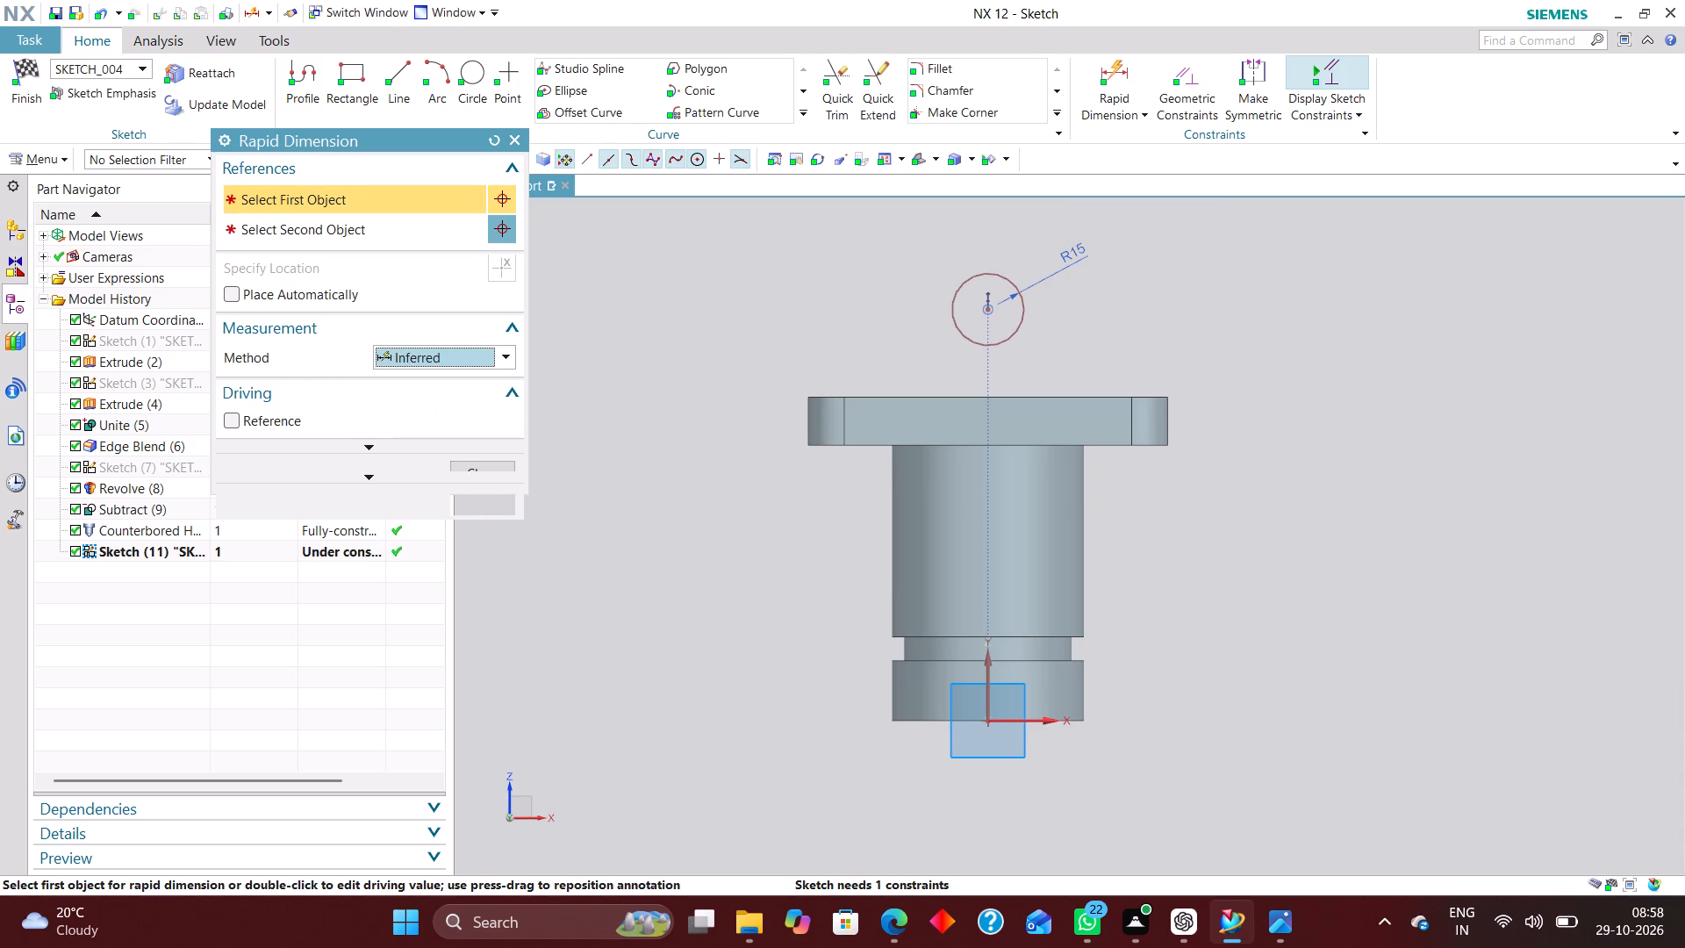
pyautogui.click(1022, 396)
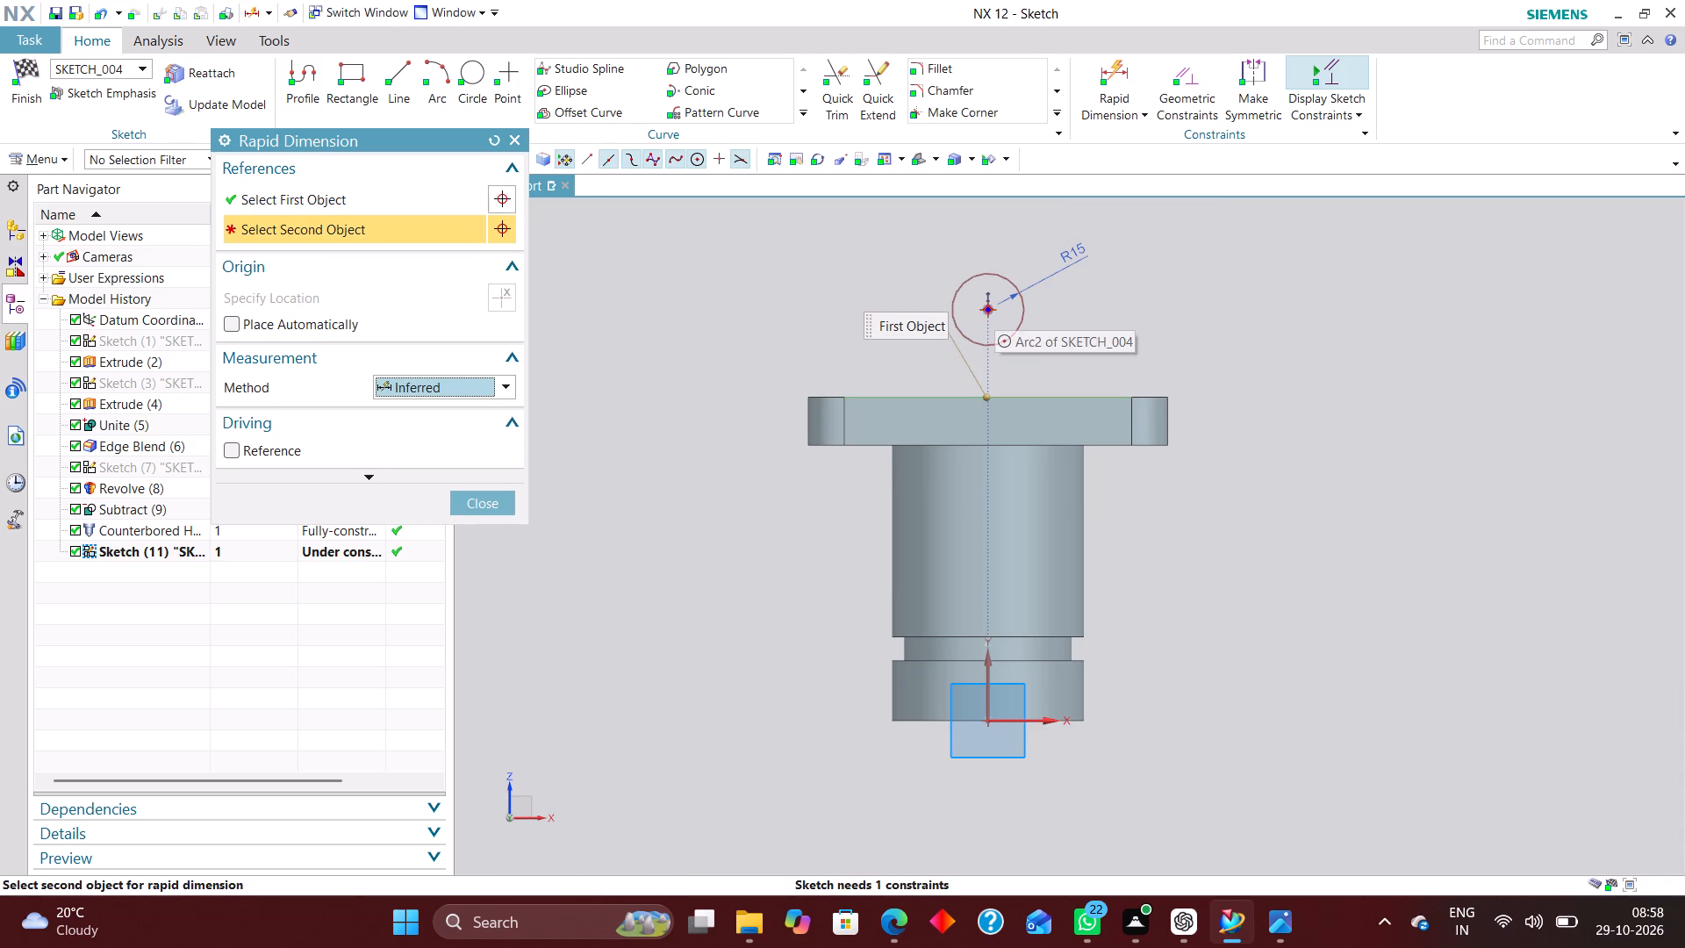
pyautogui.click(994, 307)
pyautogui.click(1241, 350)
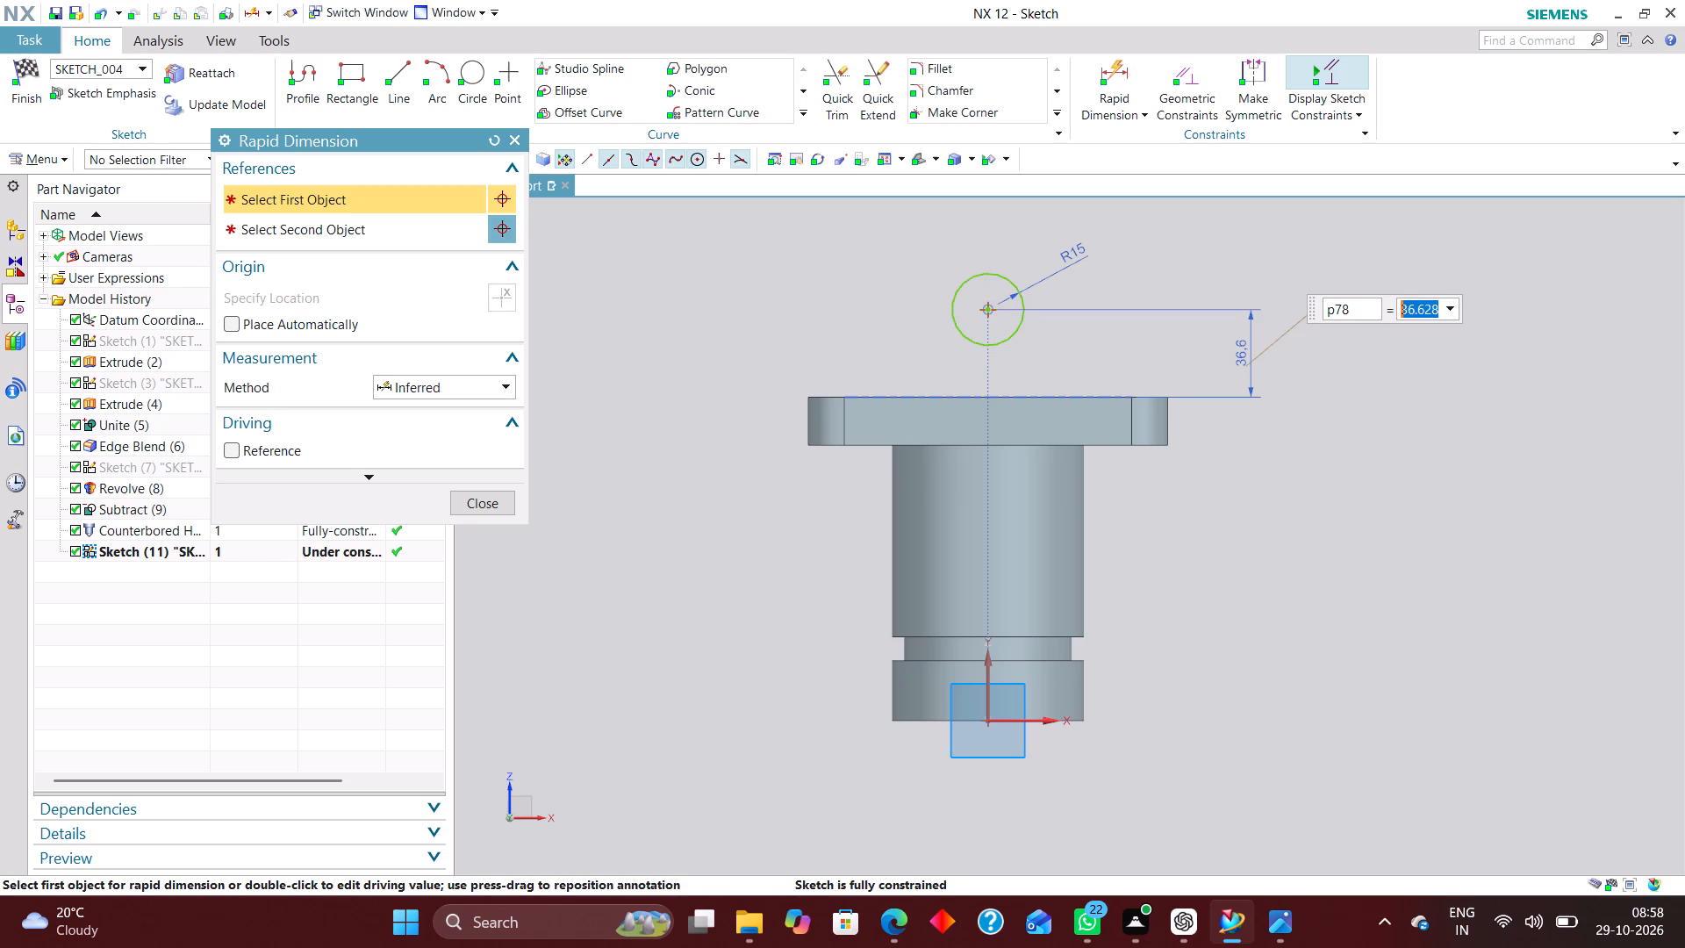
pyautogui.write('20')
pyautogui.press('Return')
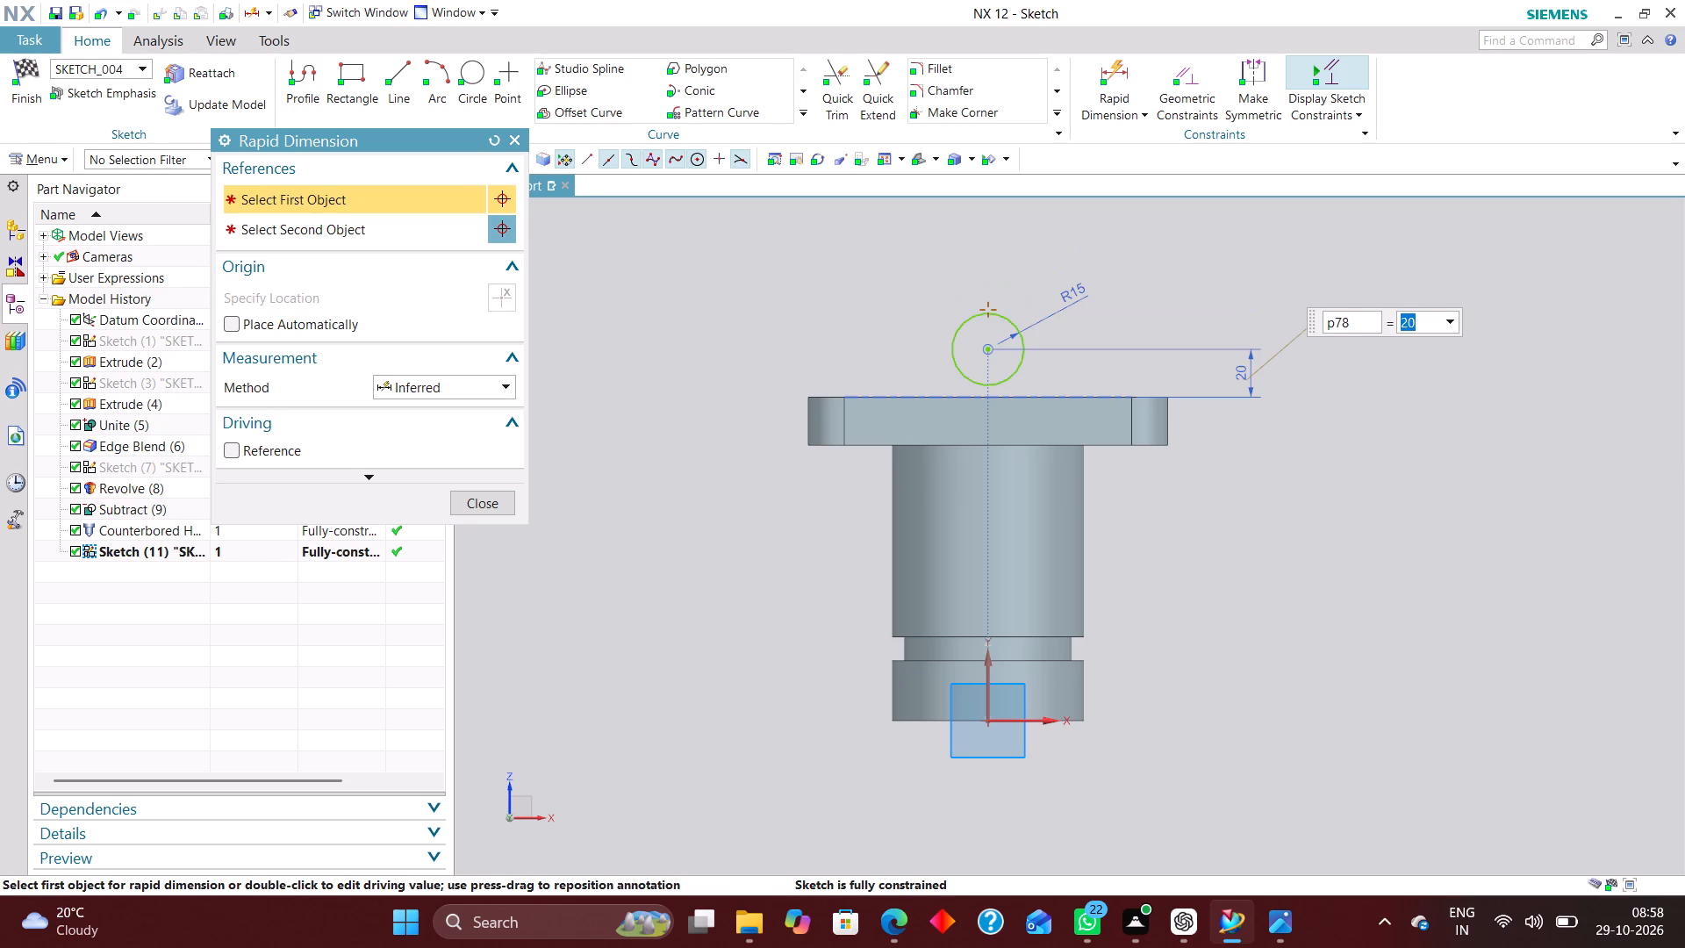
pyautogui.click(488, 497)
# Sketch two separate vertical lines, one on each side of the circle, running from near centre height down past the plate.
pyautogui.click(407, 73)
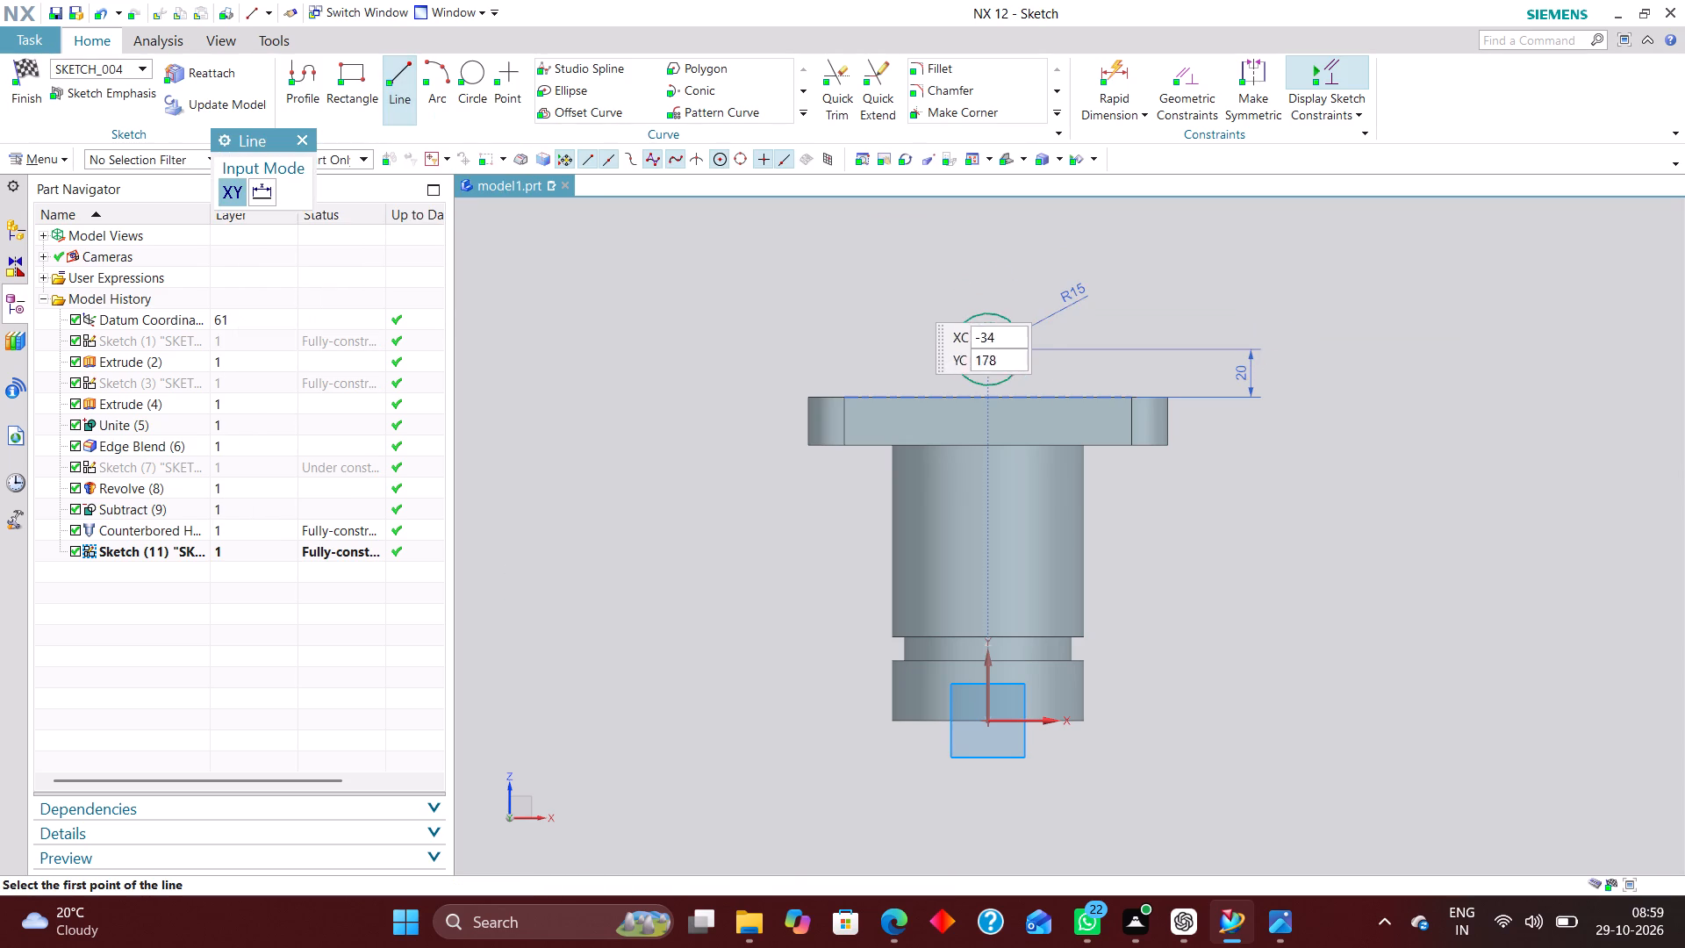
pyautogui.scroll(3, 969, 379)
pyautogui.click(909, 305)
pyautogui.click(903, 567)
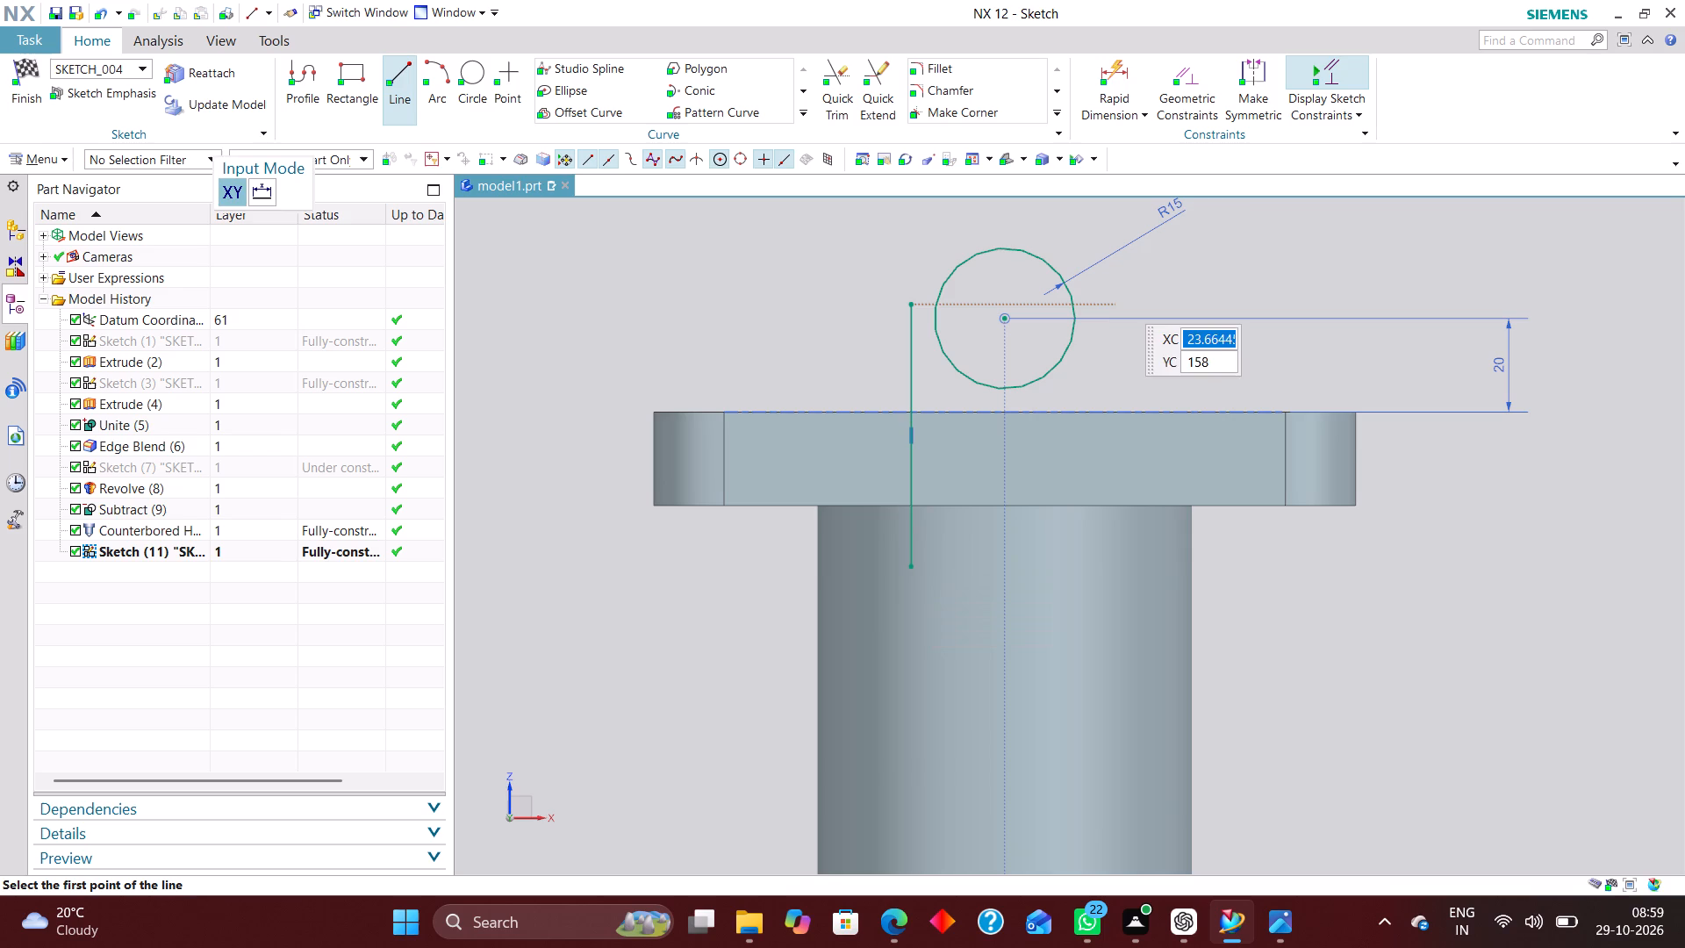
pyautogui.click(1100, 296)
pyautogui.click(1100, 583)
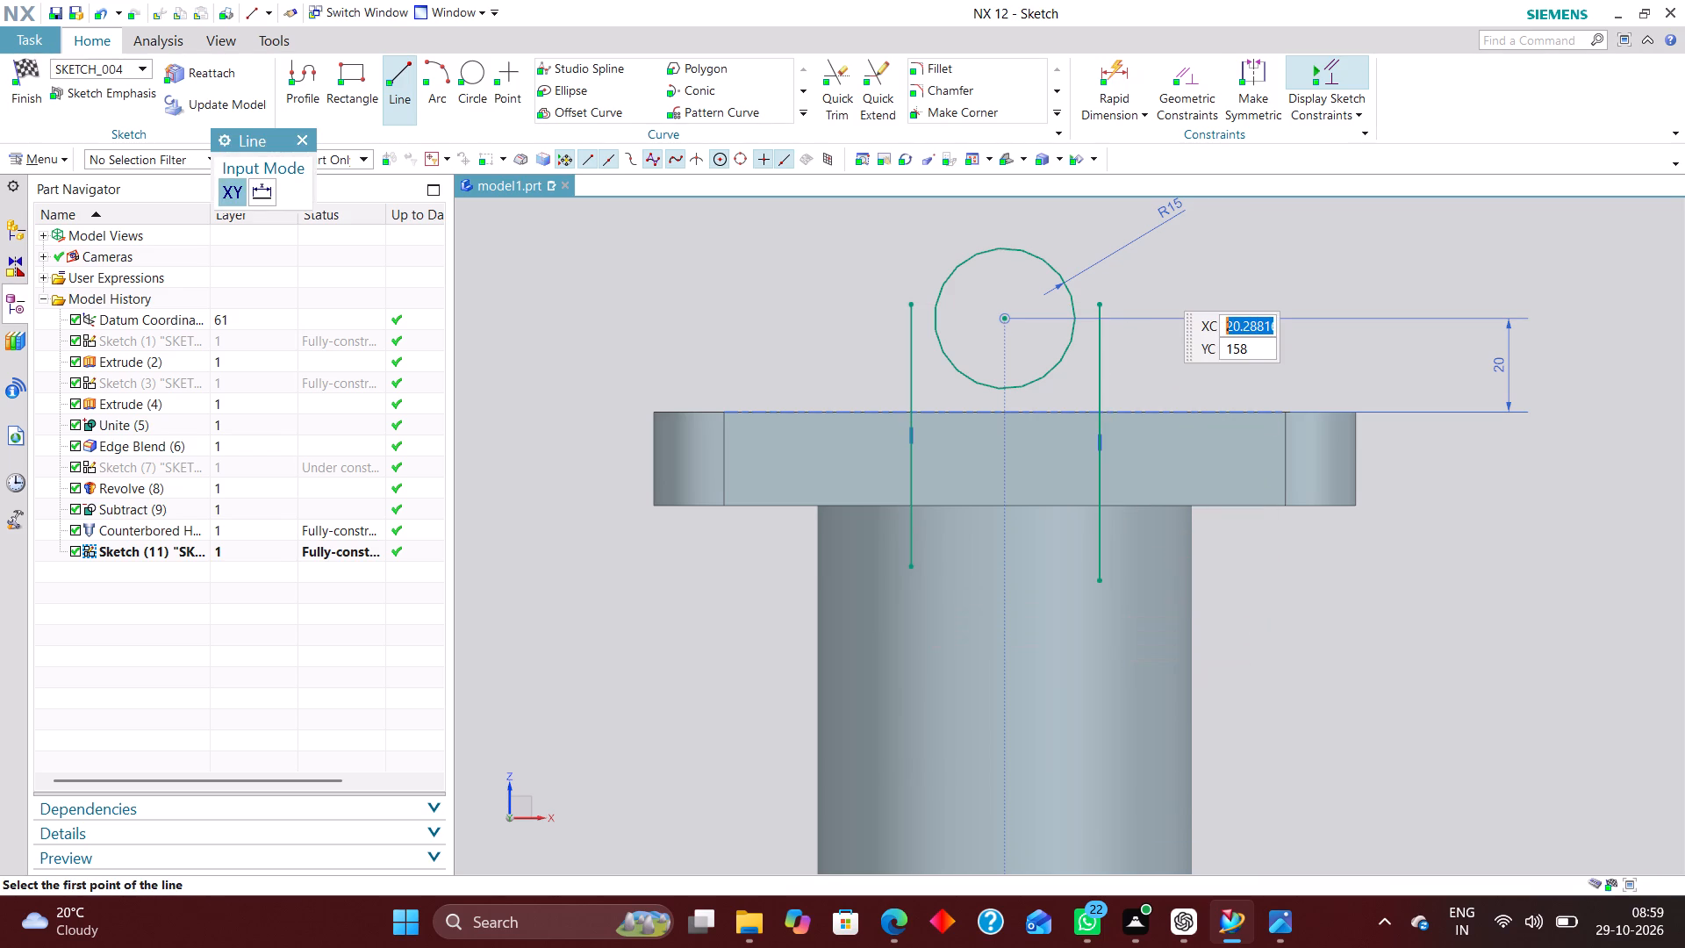
# Make both vertical lines tangent to the R15 circle with Tangent constraints.
pyautogui.click(1210, 81)
pyautogui.click(307, 210)
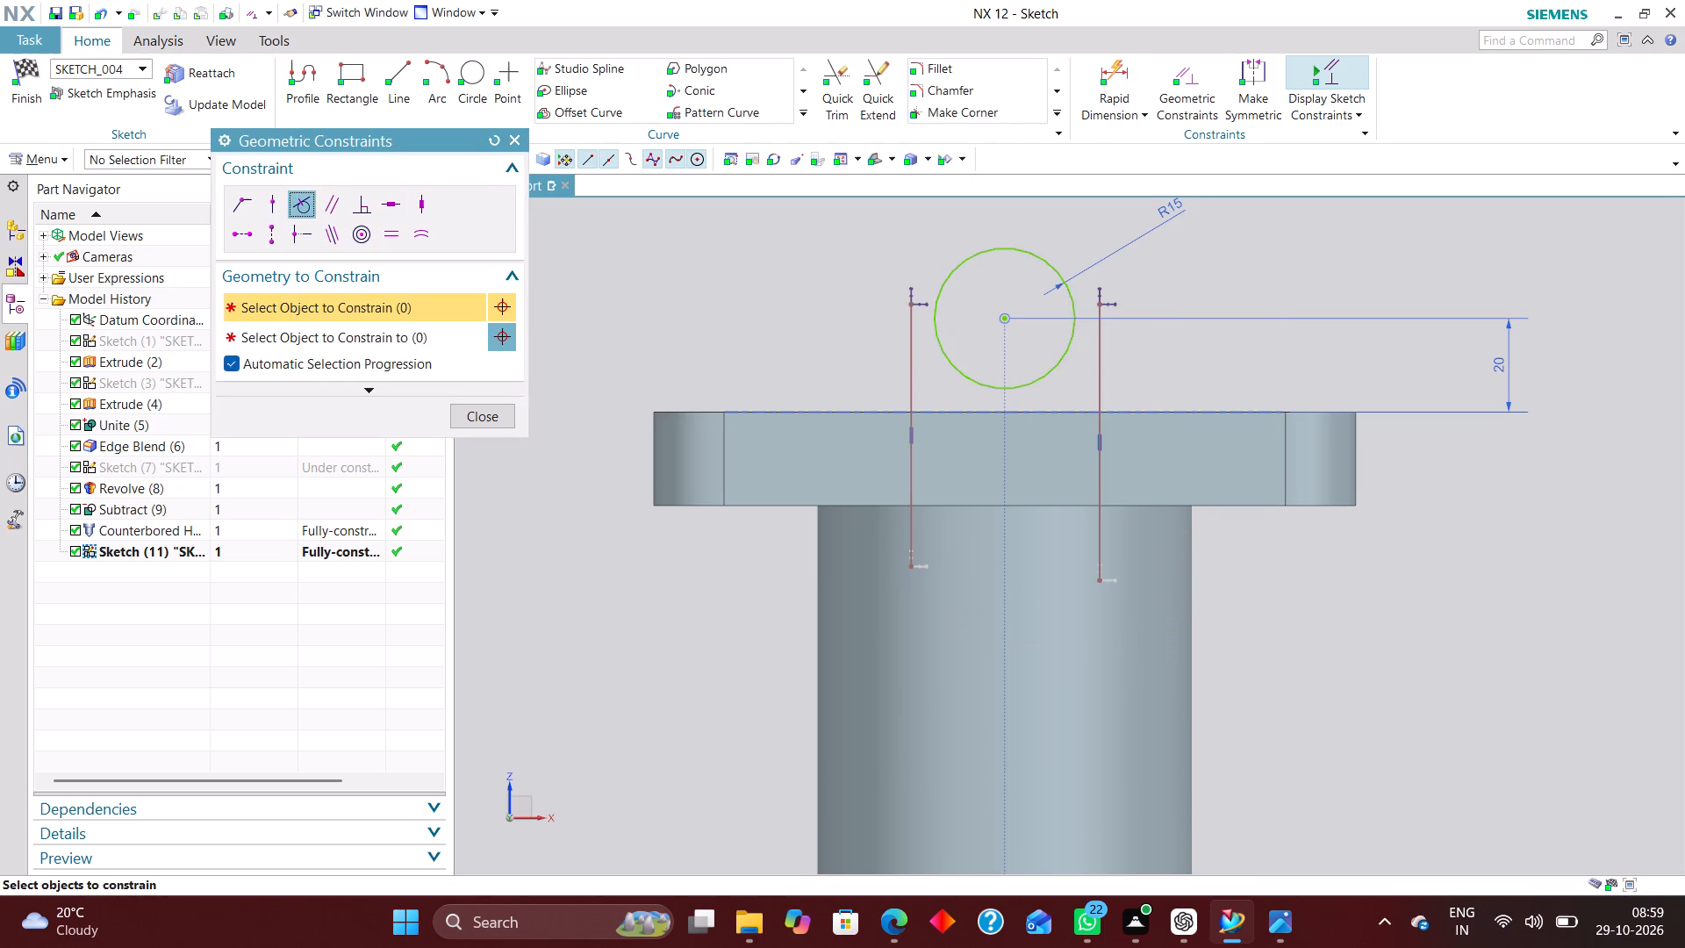
pyautogui.click(937, 348)
pyautogui.click(906, 350)
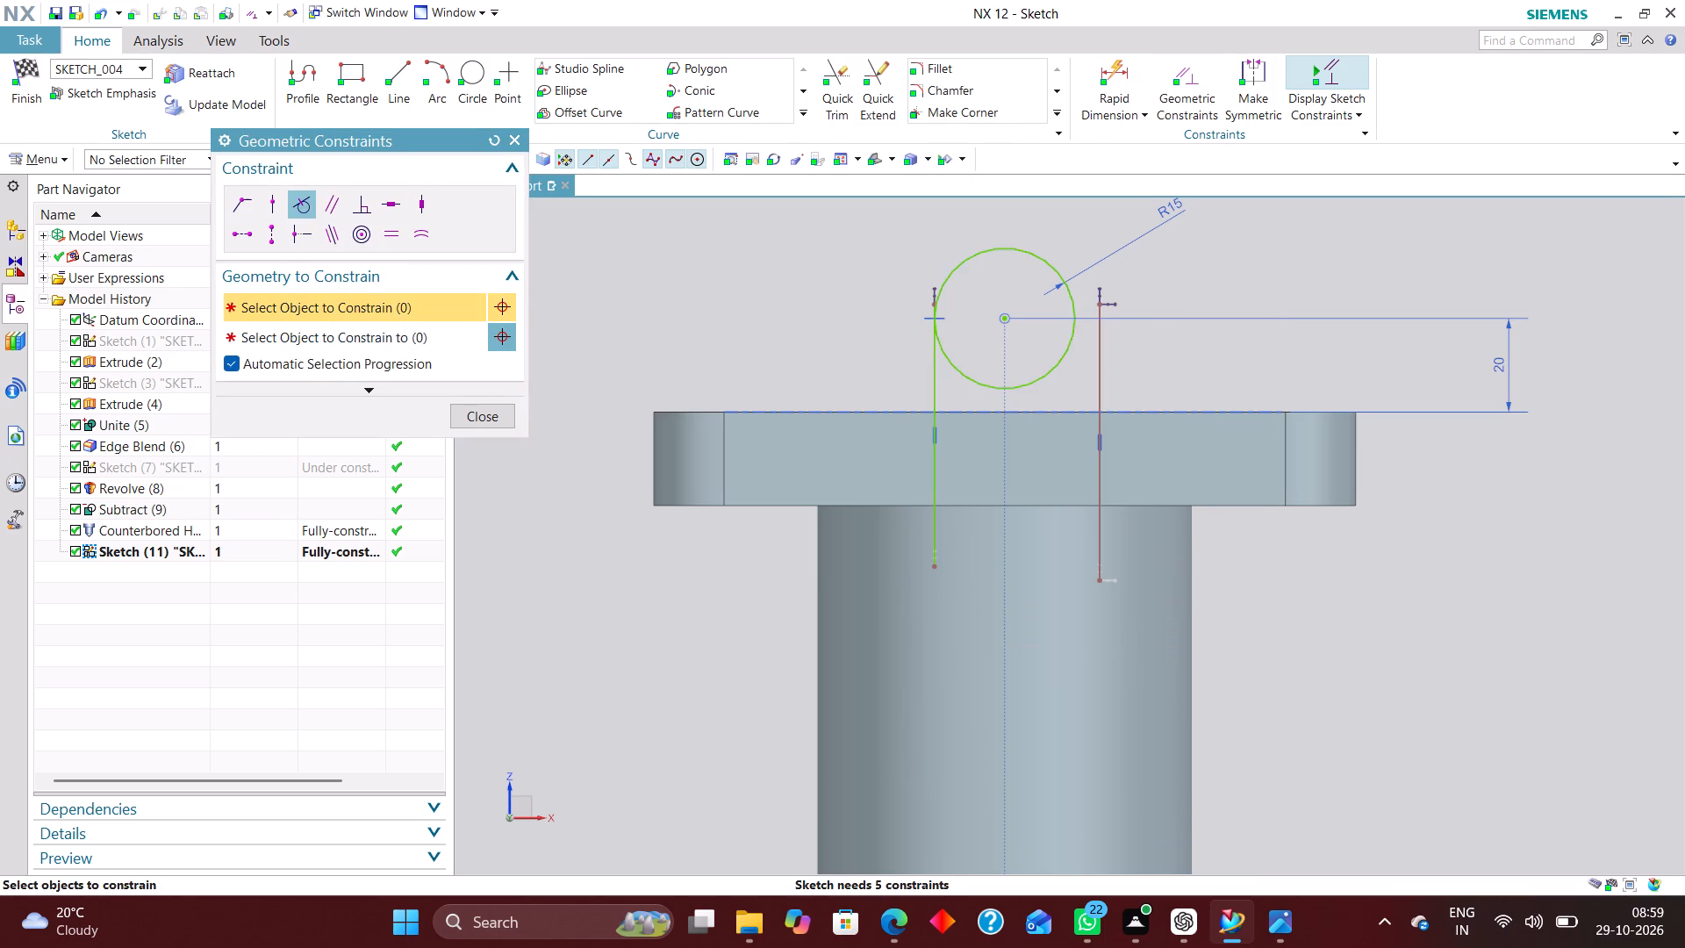
pyautogui.click(1058, 356)
pyautogui.click(1098, 363)
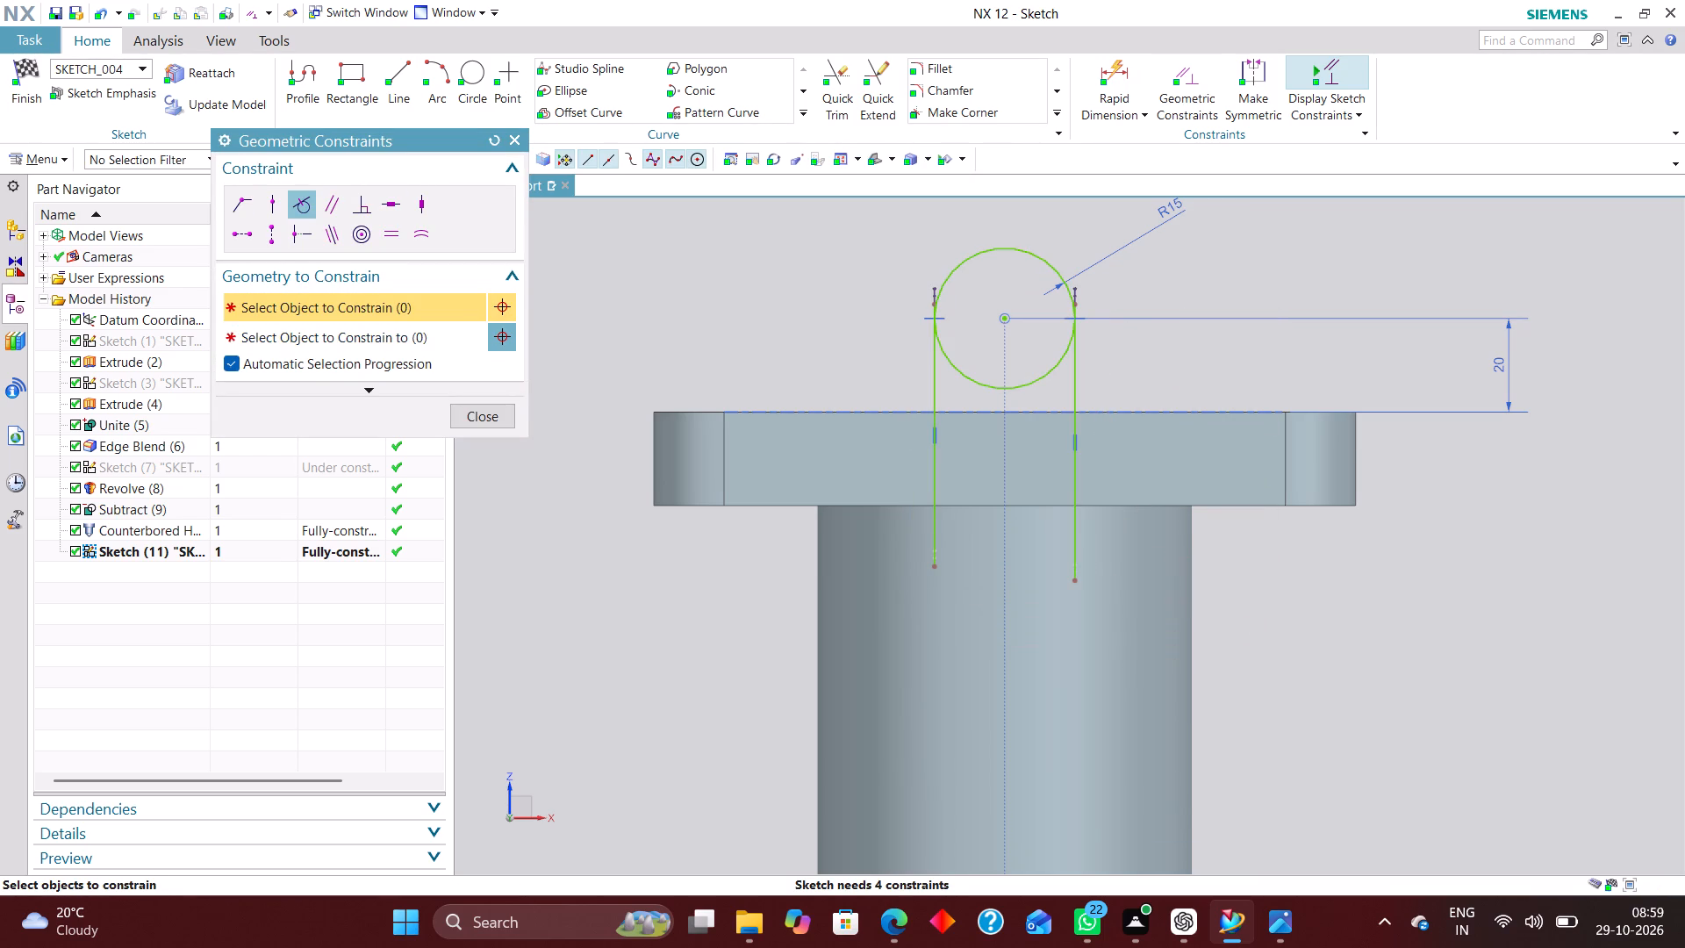
# Constrain the upper endpoints of both vertical lines onto the circle with Point on Curve constraints.
pyautogui.click(277, 206)
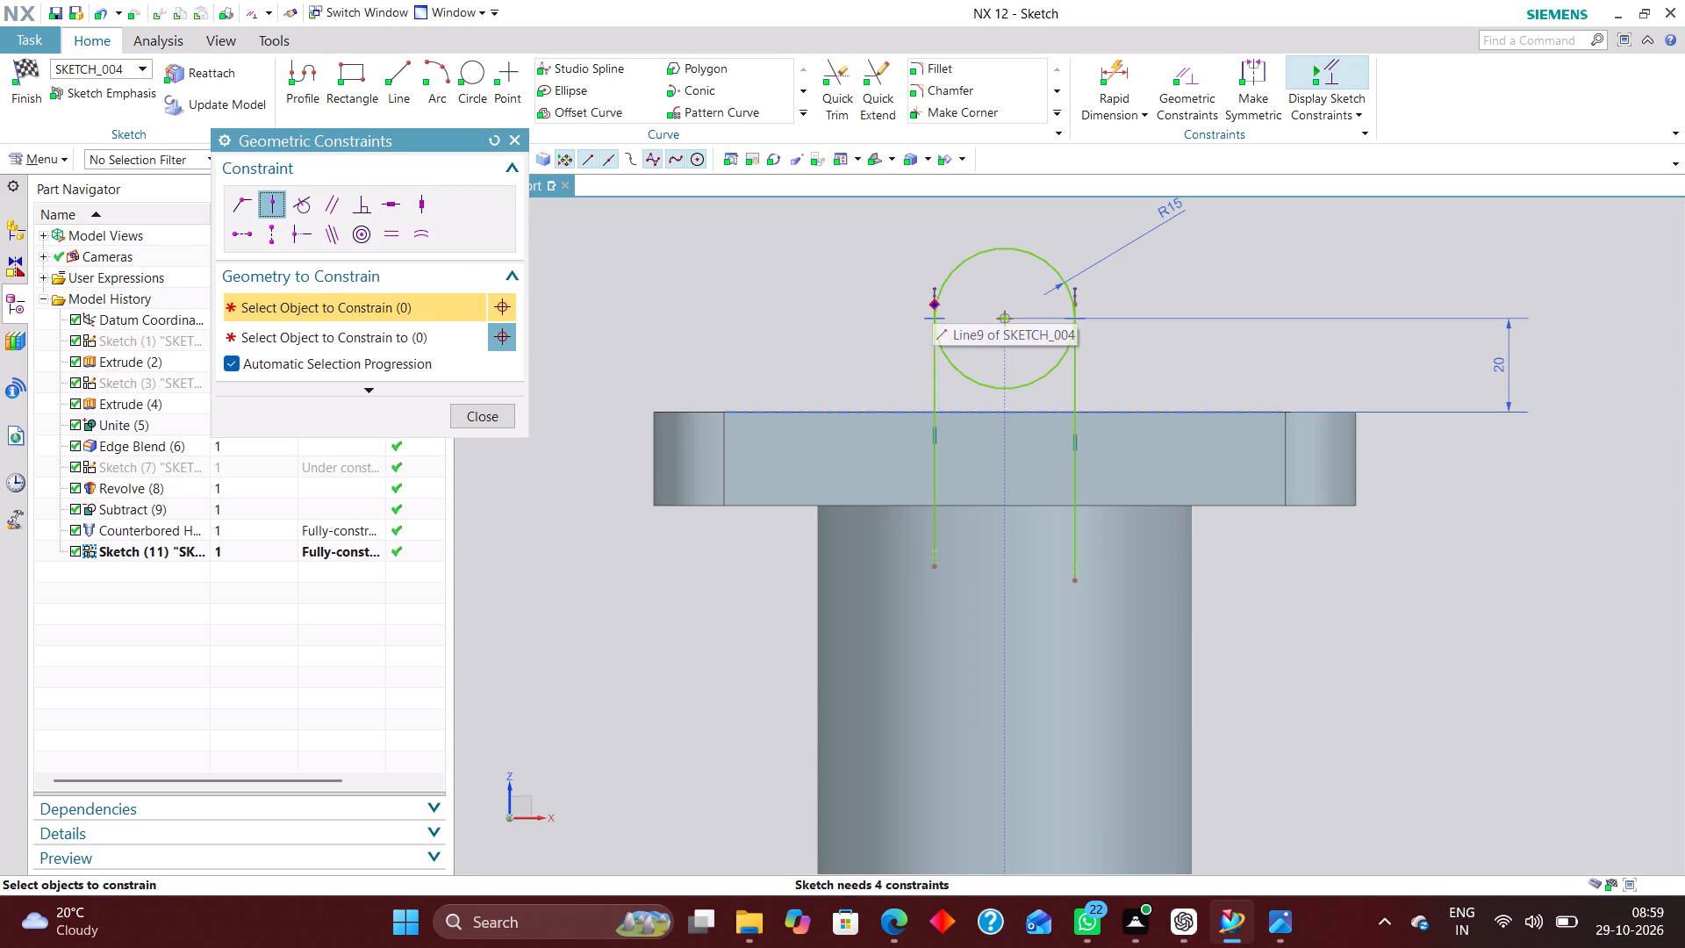
pyautogui.click(932, 300)
pyautogui.click(948, 274)
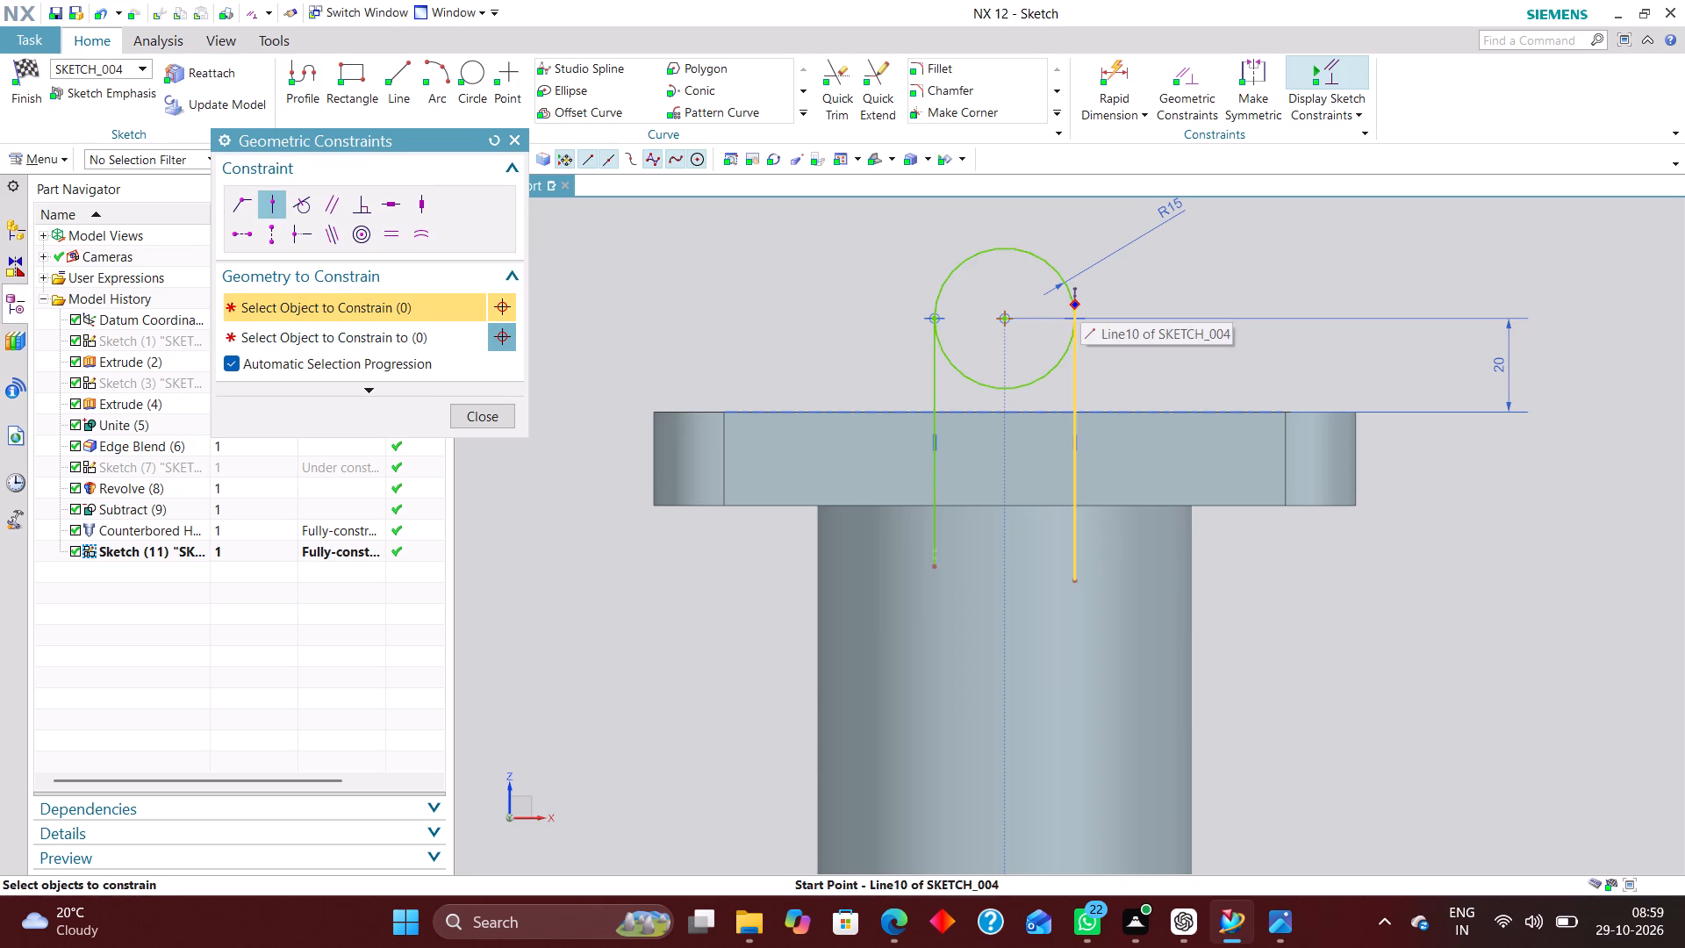
pyautogui.click(1079, 301)
pyautogui.click(1058, 277)
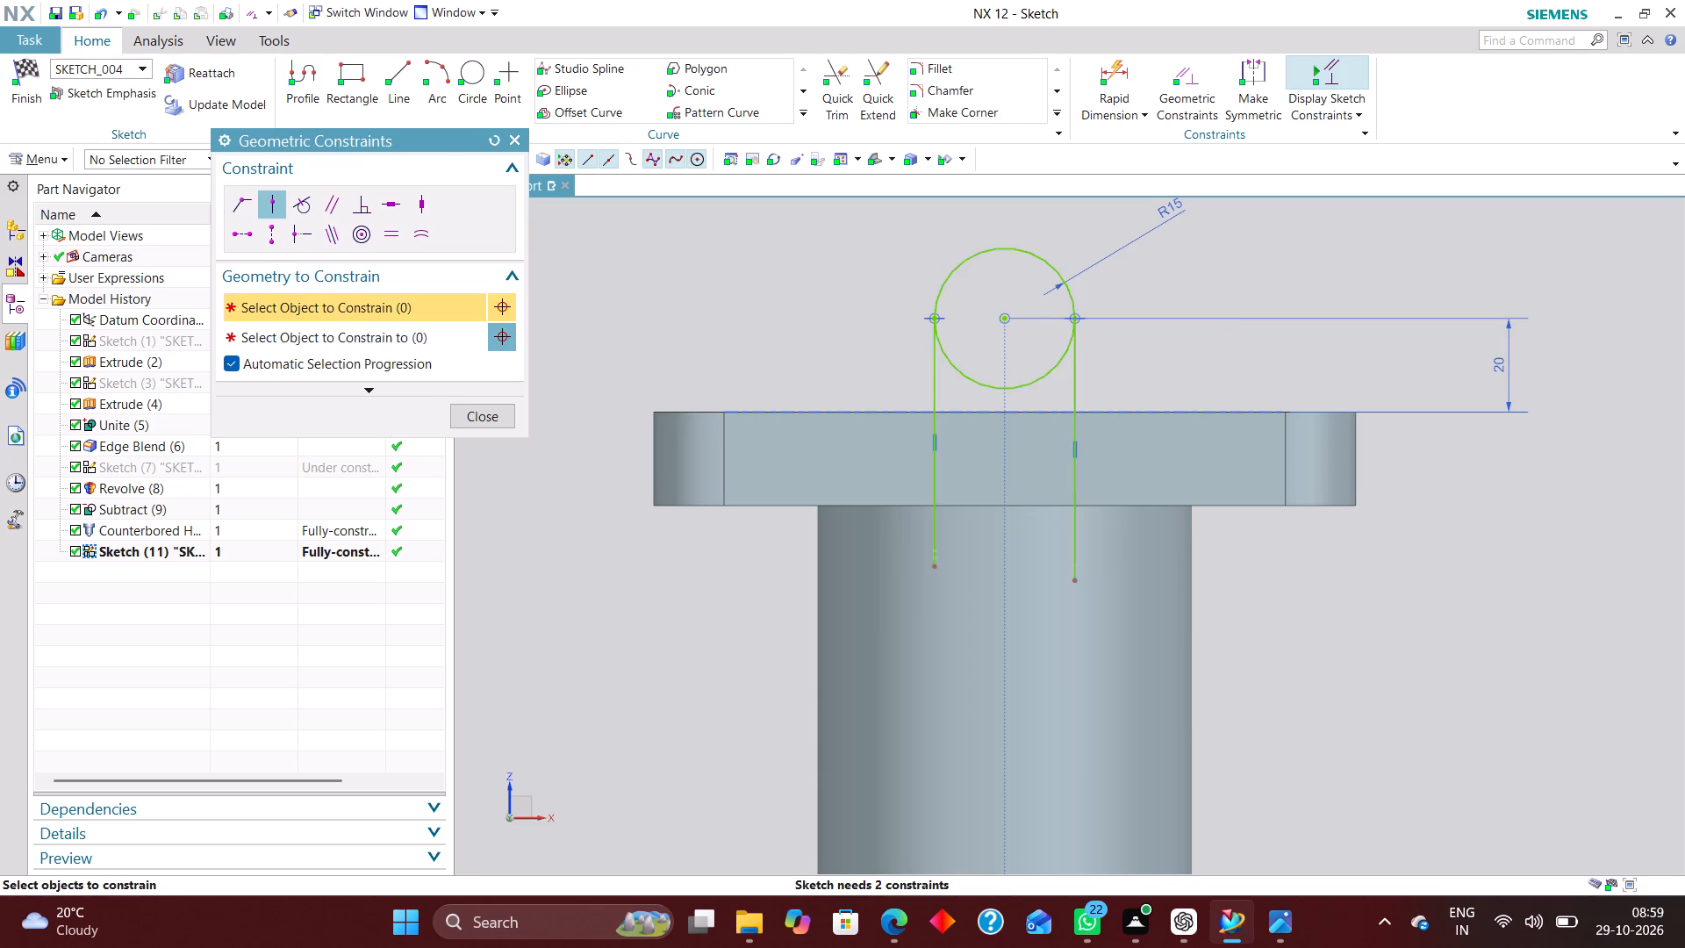
pyautogui.click(484, 416)
# Sketch a horizontal line from the lower end of one vertical line to just past the other.
pyautogui.click(394, 74)
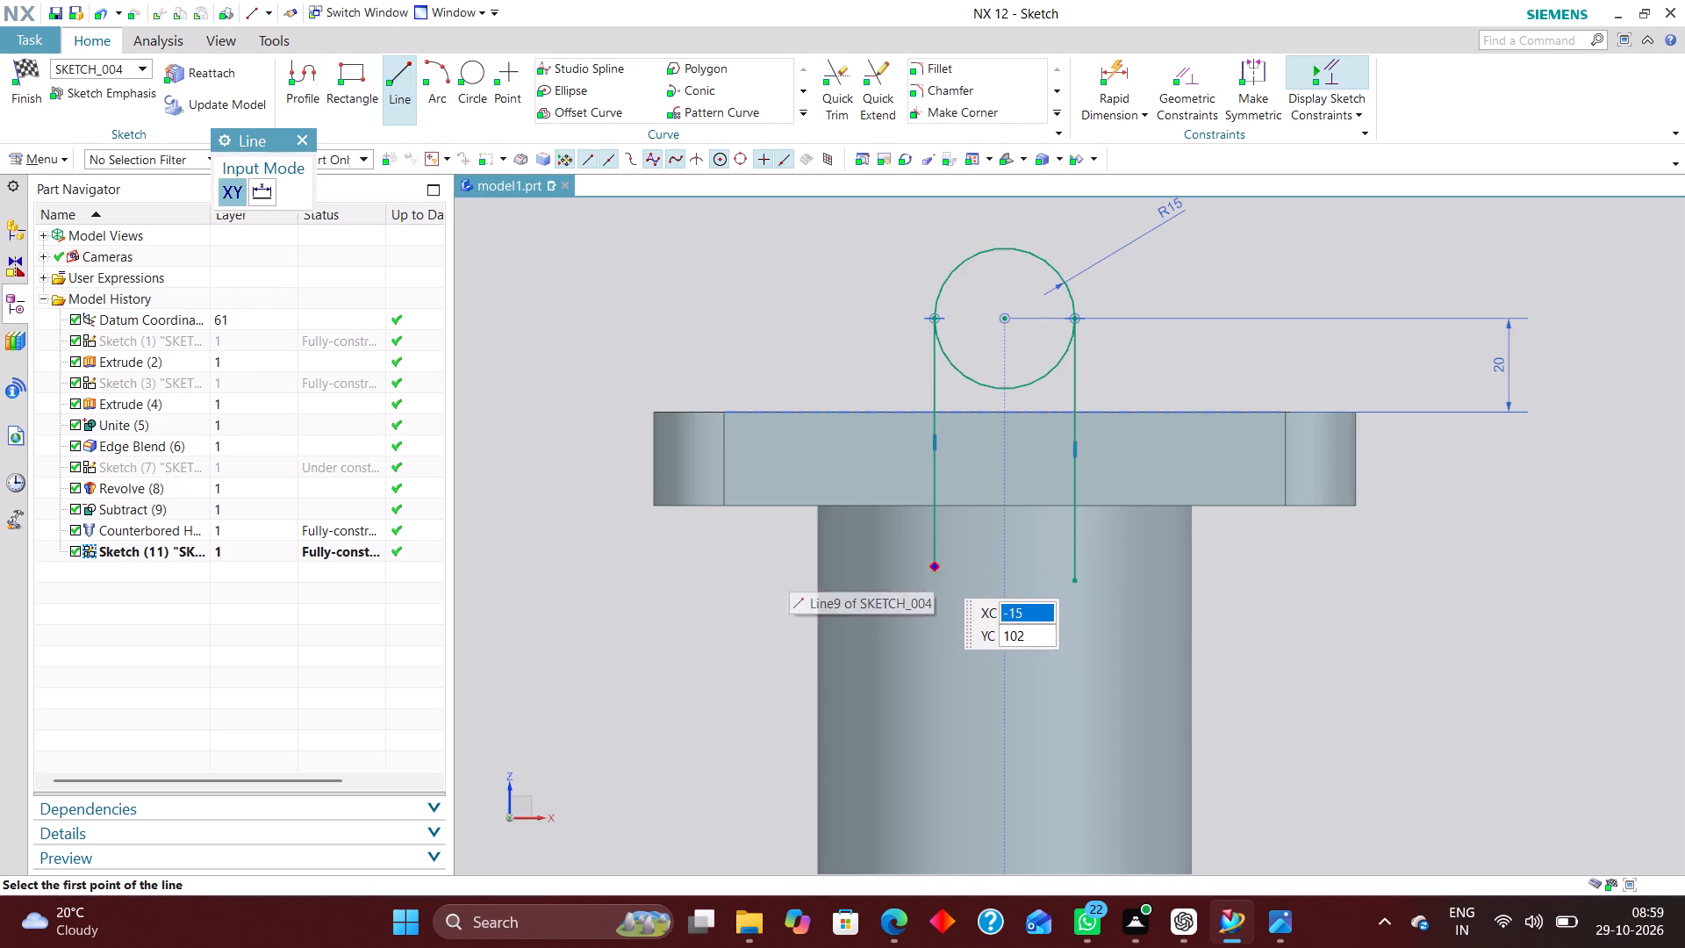
pyautogui.click(935, 569)
pyautogui.click(1110, 562)
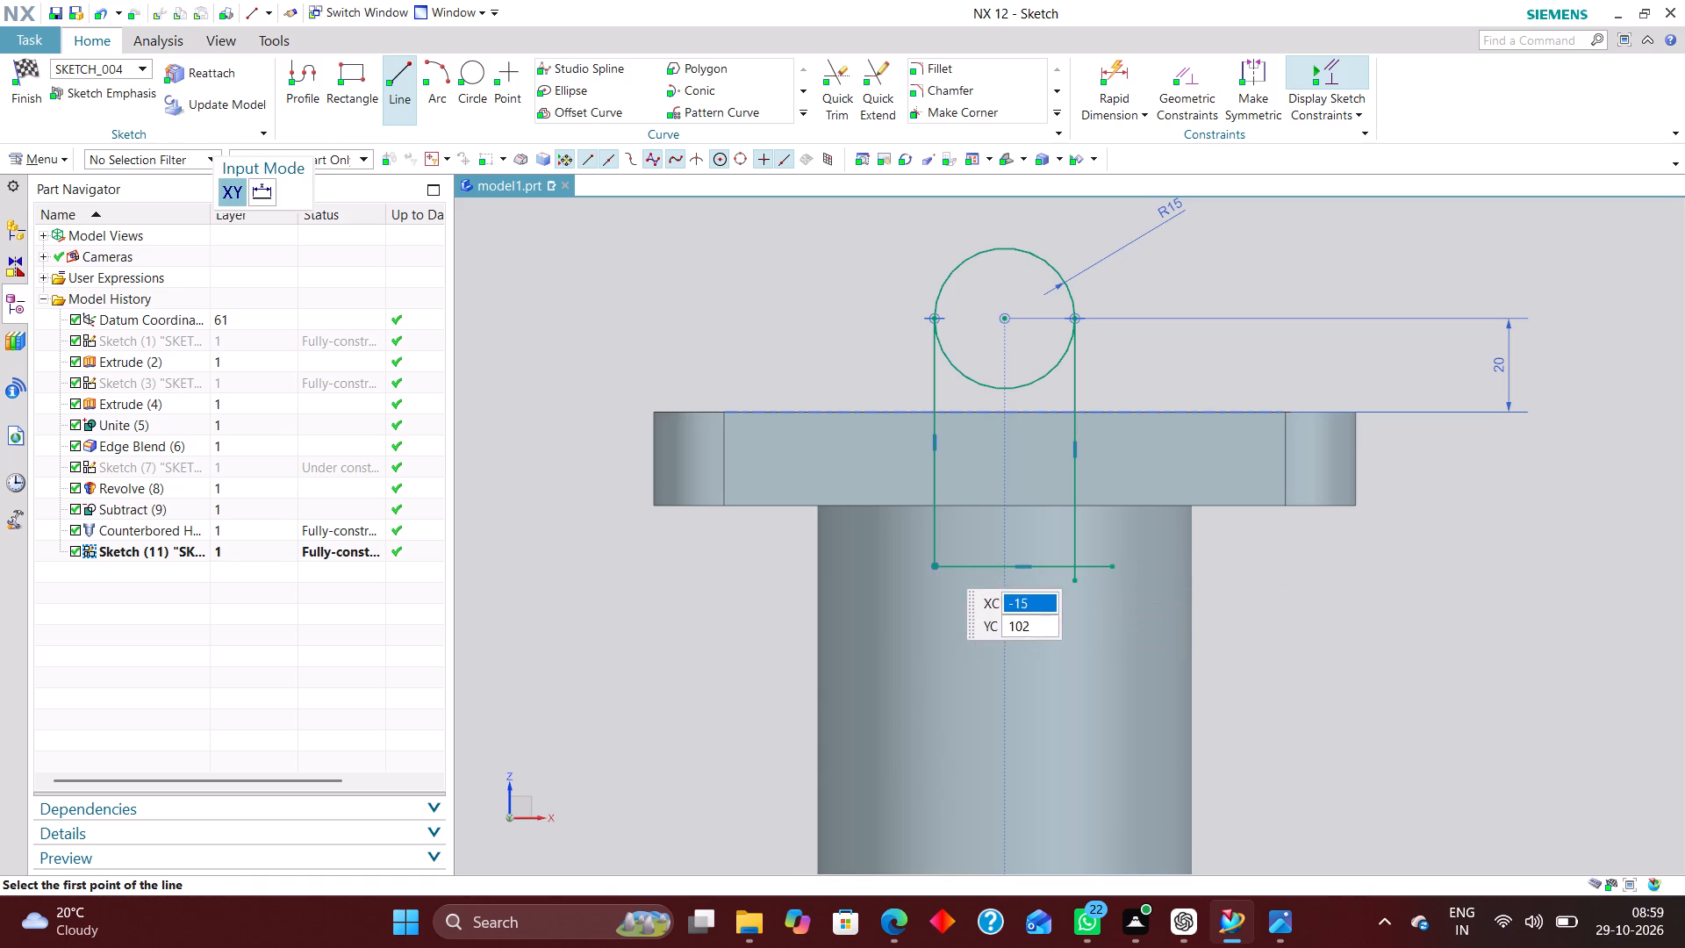
# Trim the overhanging line ends and the circle's lower arc to leave a closed arch profile, and finish the sketch.
pyautogui.click(841, 76)
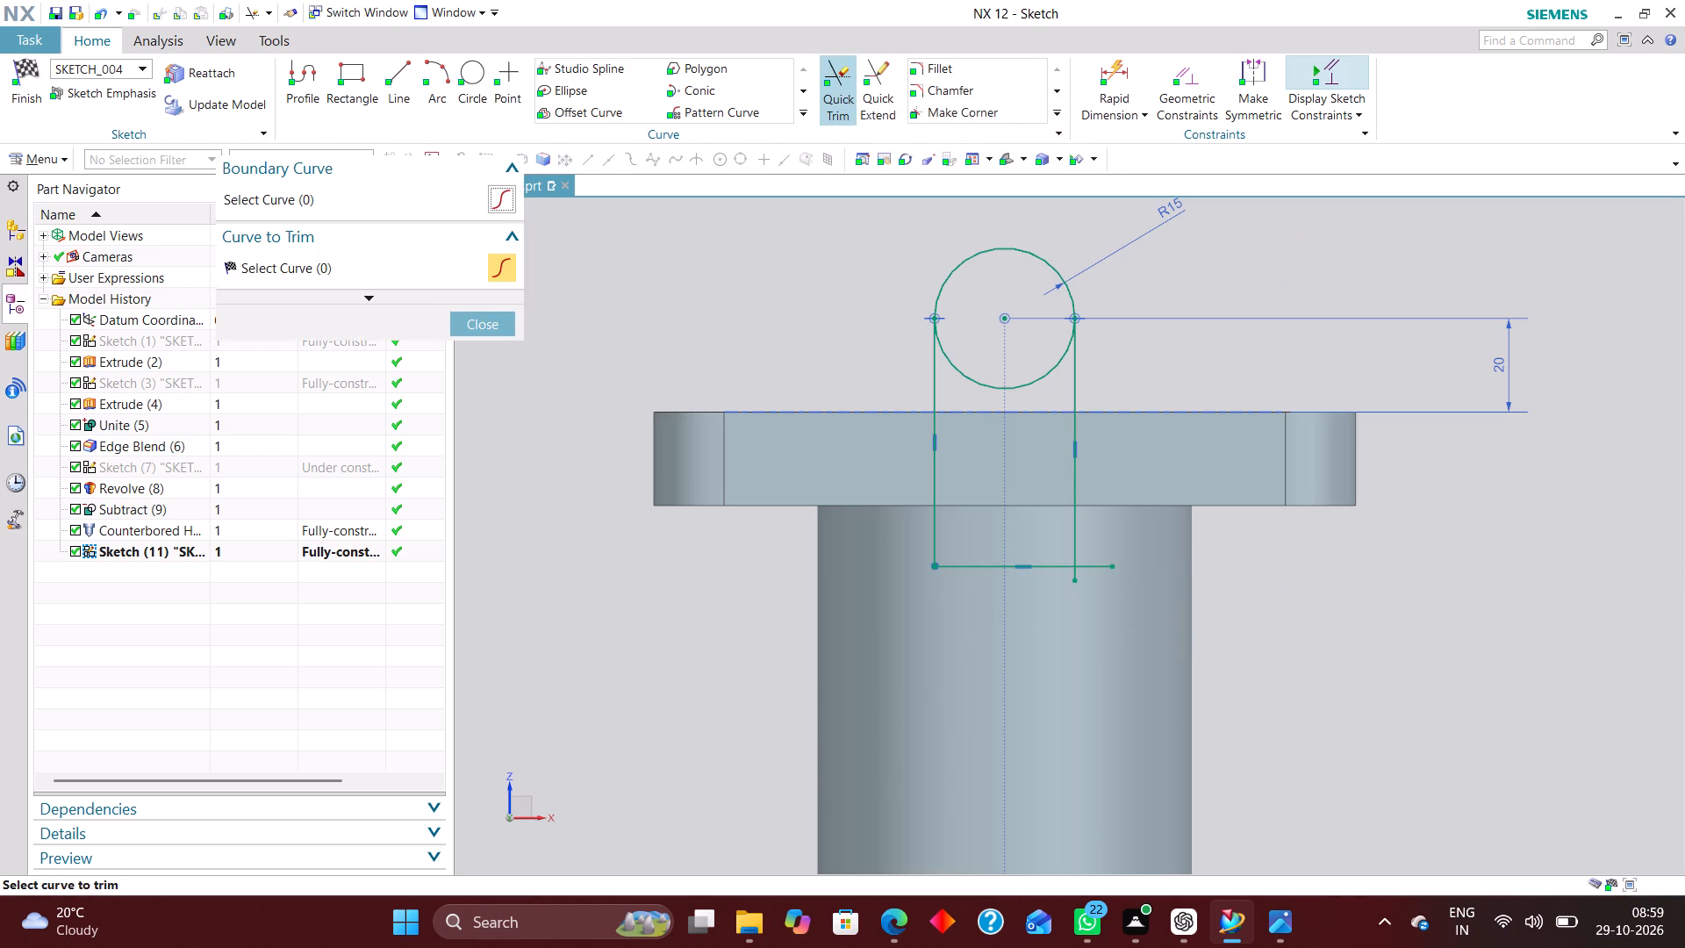
pyautogui.click(1107, 559)
pyautogui.click(1076, 588)
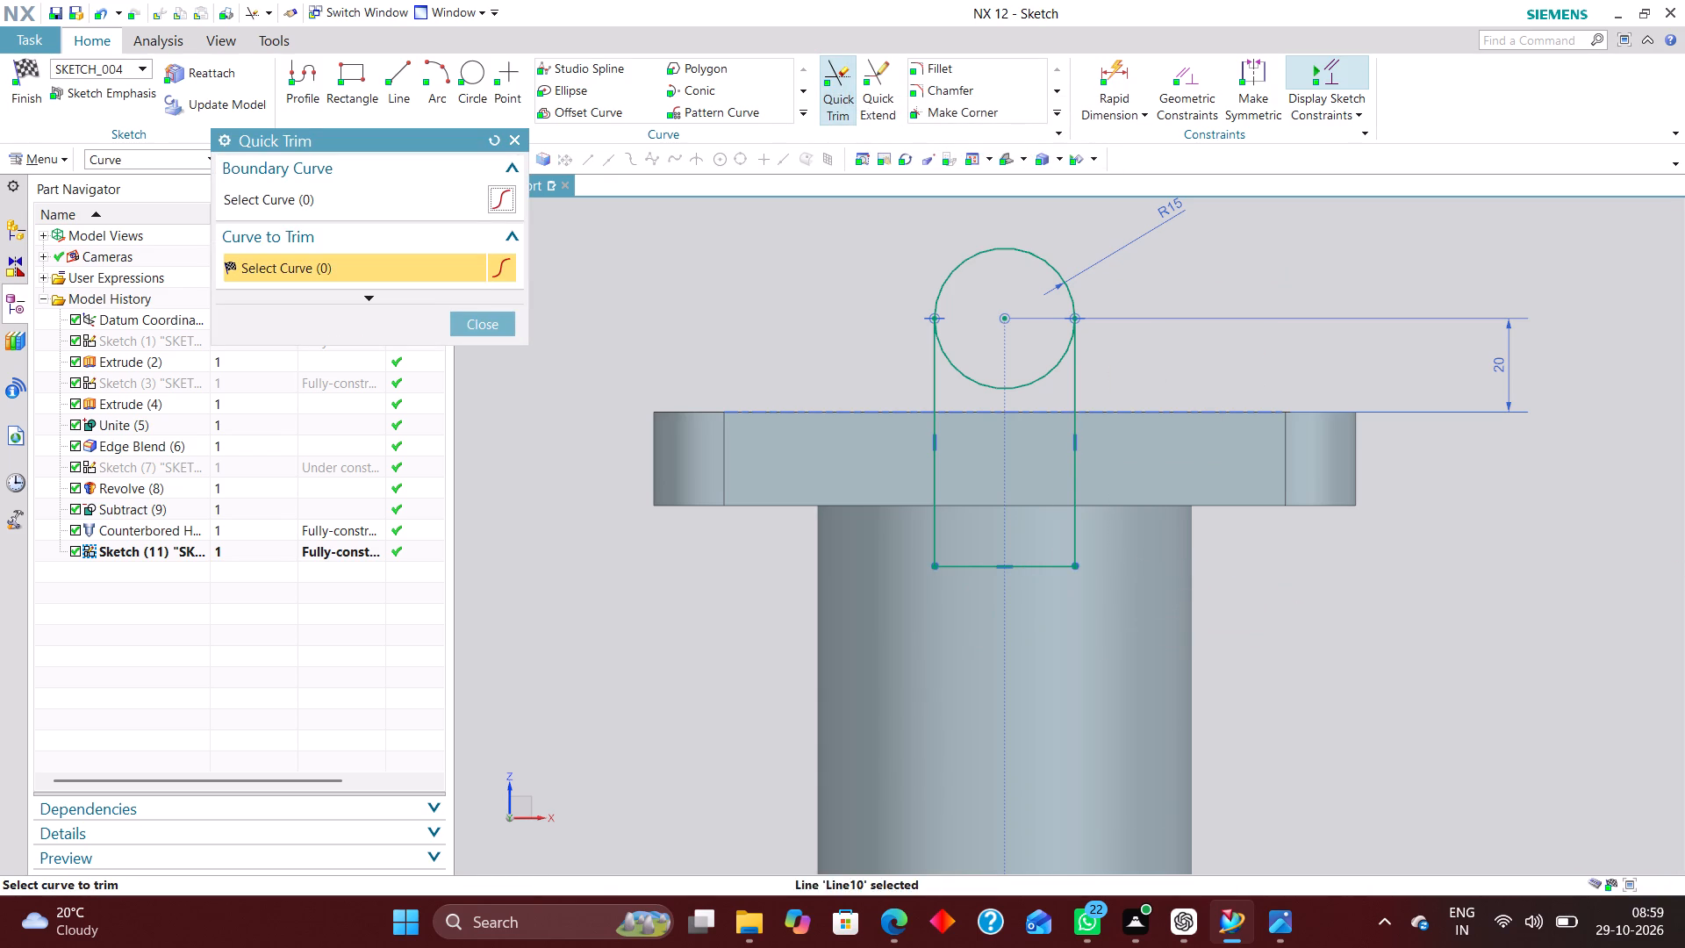
pyautogui.click(970, 377)
pyautogui.click(491, 318)
pyautogui.scroll(-4, 1007, 454)
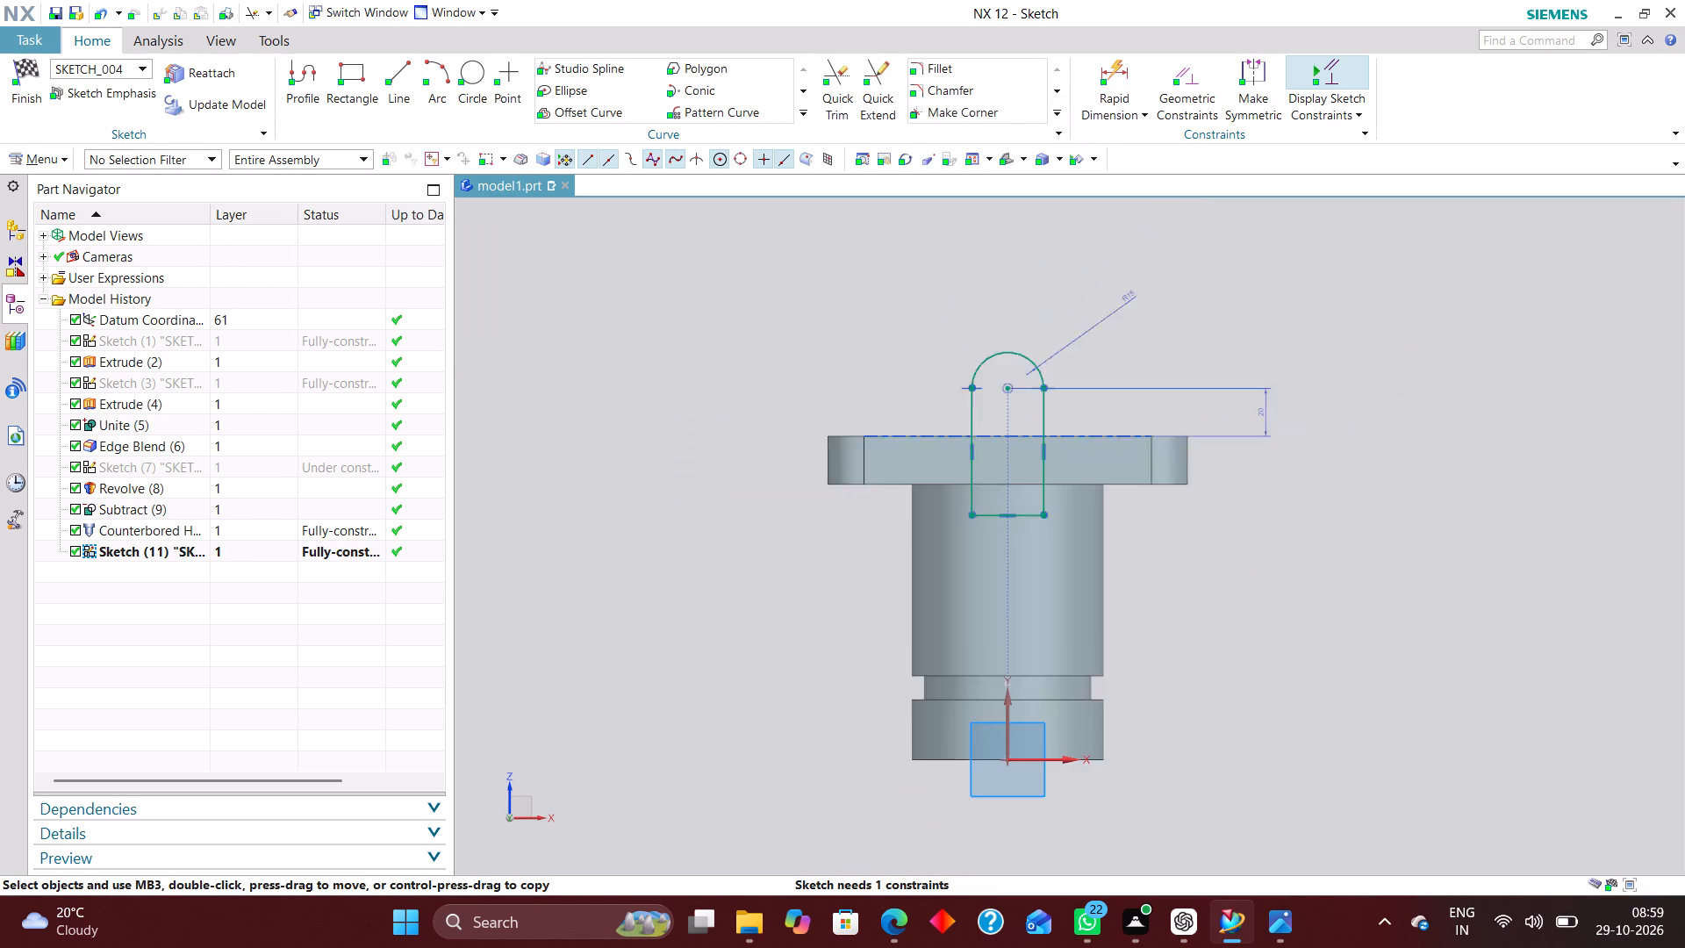
pyautogui.scroll(2, 1125, 419)
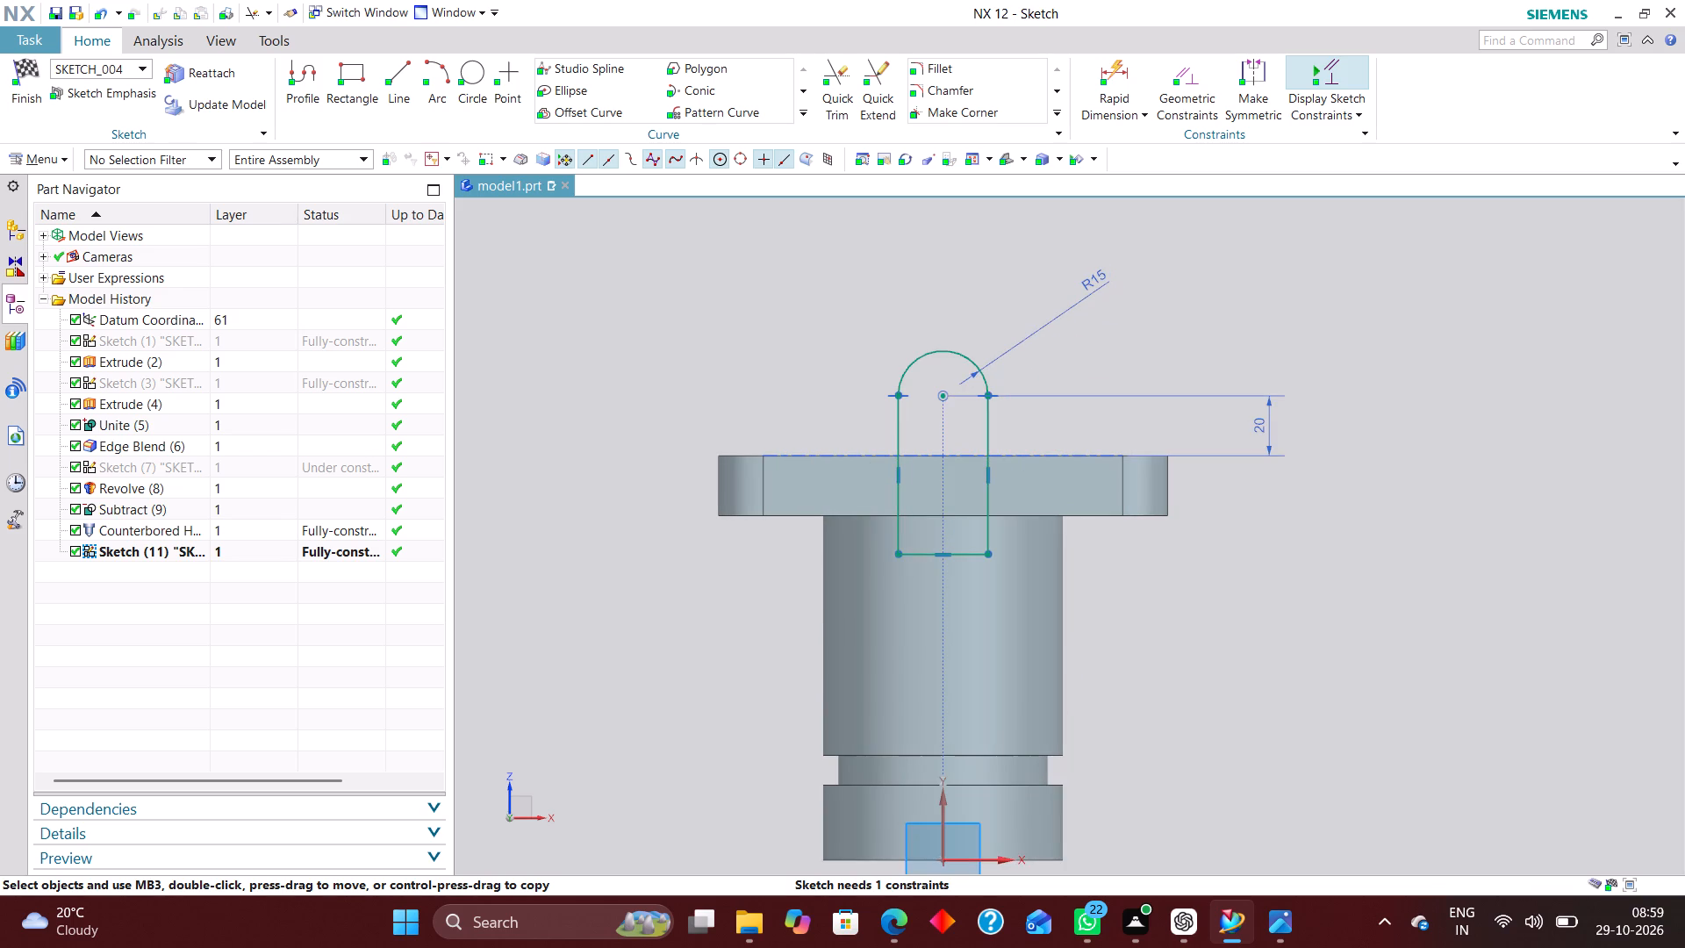
pyautogui.click(28, 76)
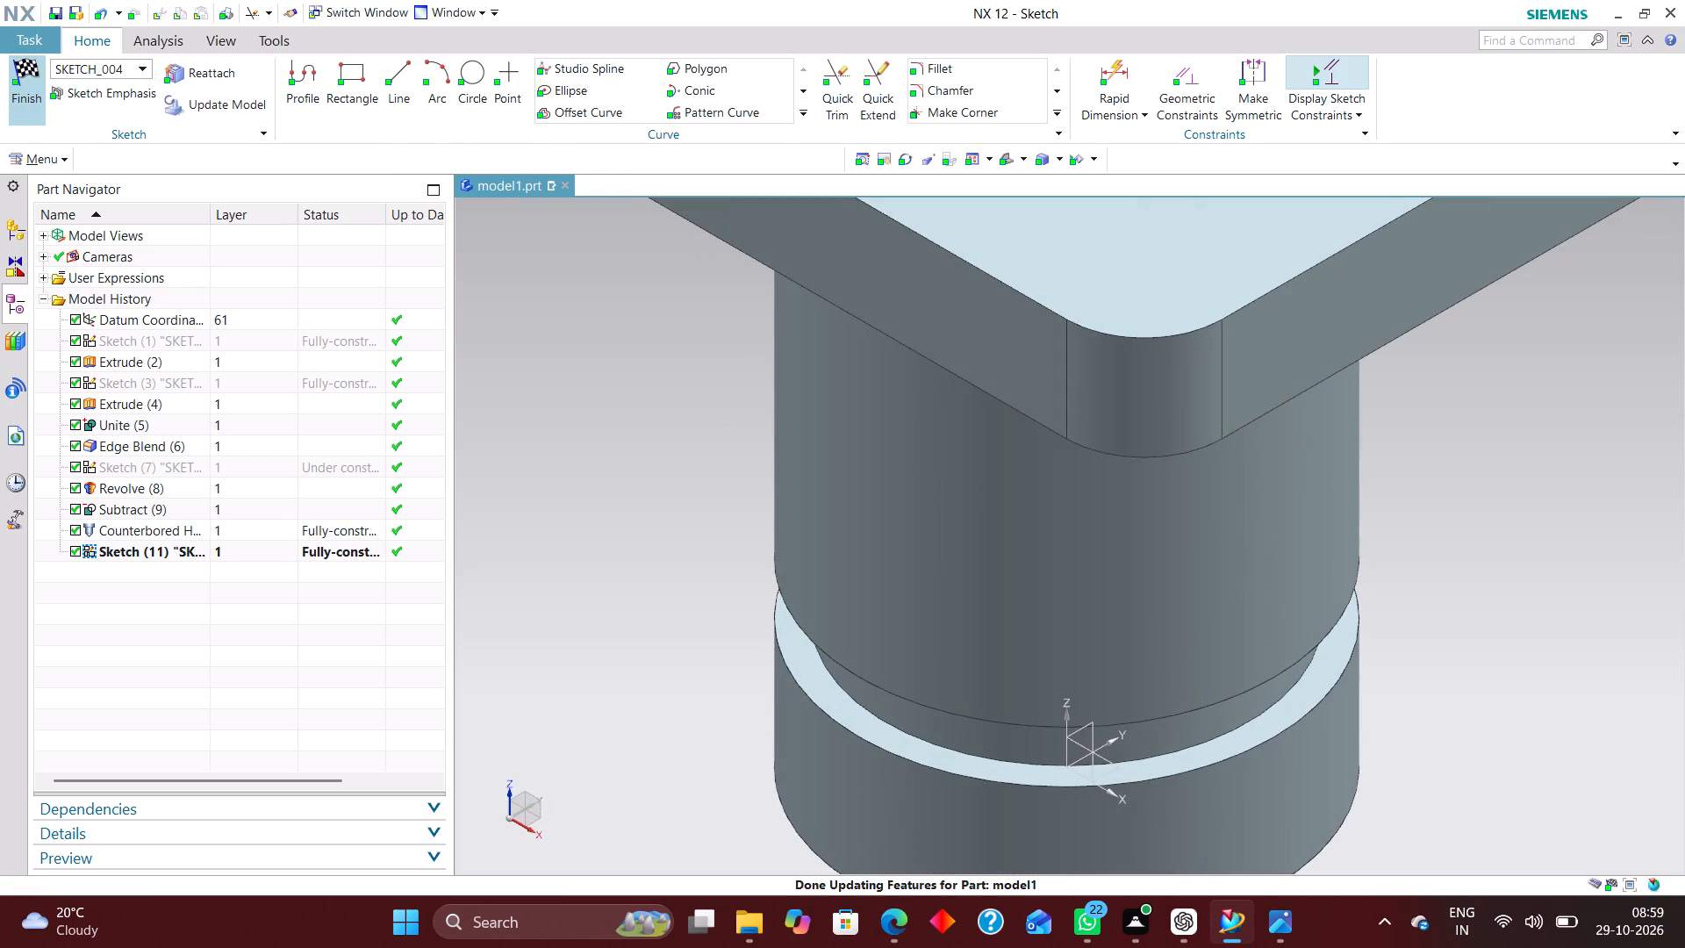
# Start an Extrude of the closed arch profile and reverse its direction.
pyautogui.scroll(-4, 940, 495)
pyautogui.scroll(-1, 930, 569)
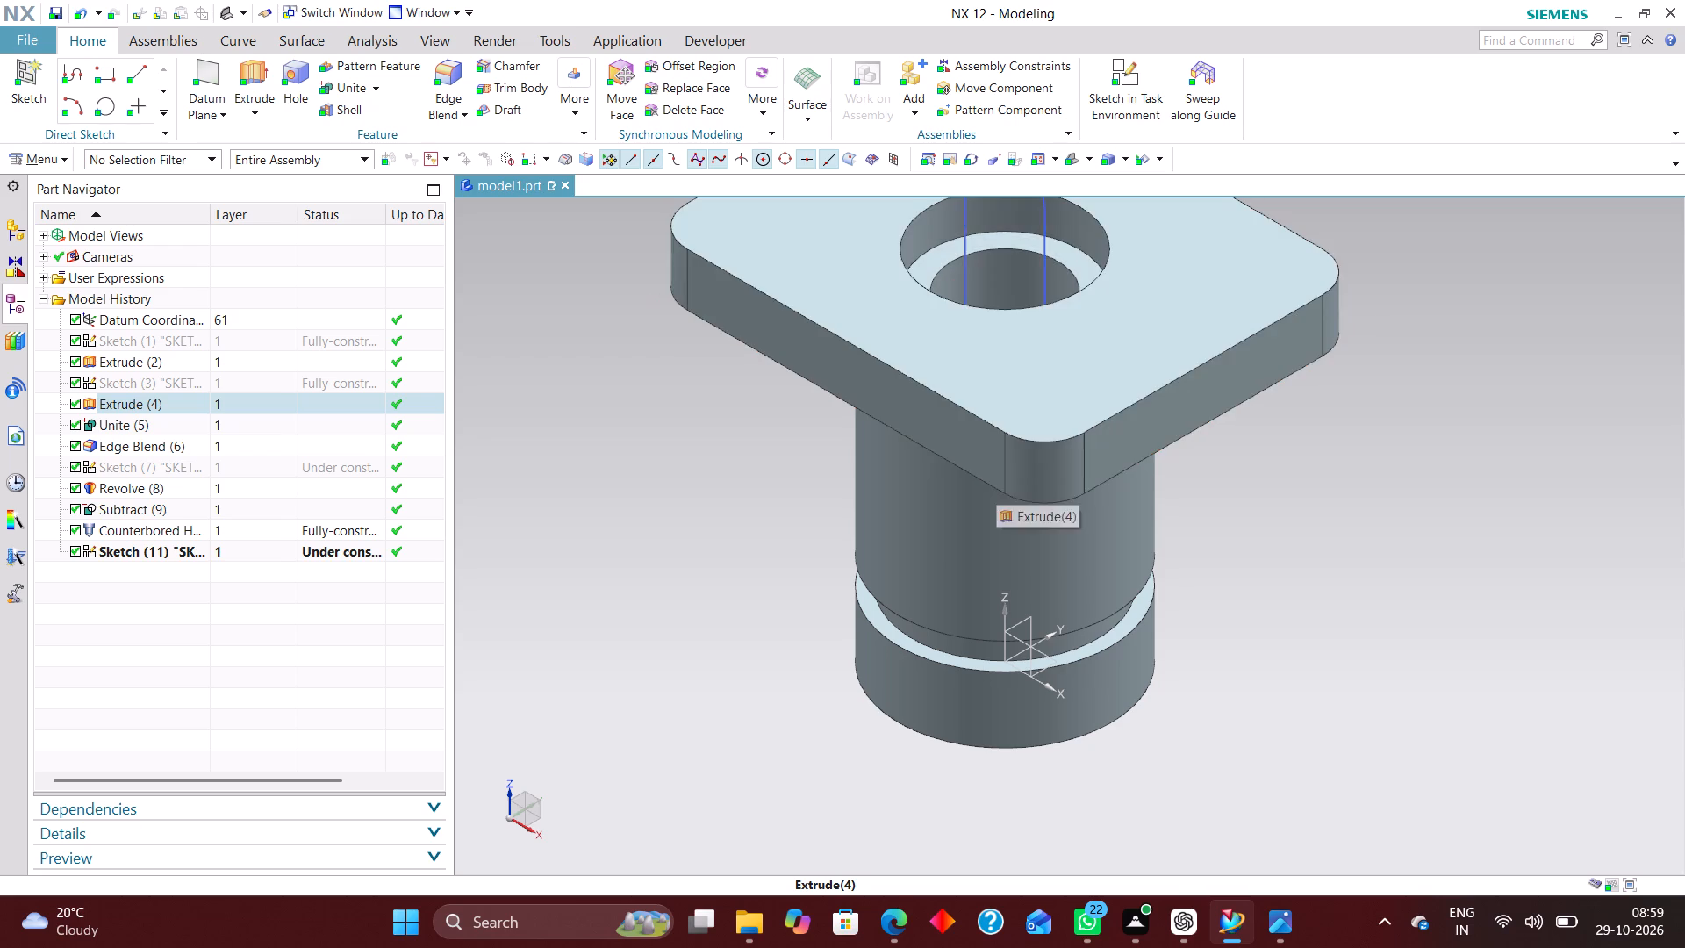
pyautogui.scroll(-2, 1044, 600)
pyautogui.click(258, 79)
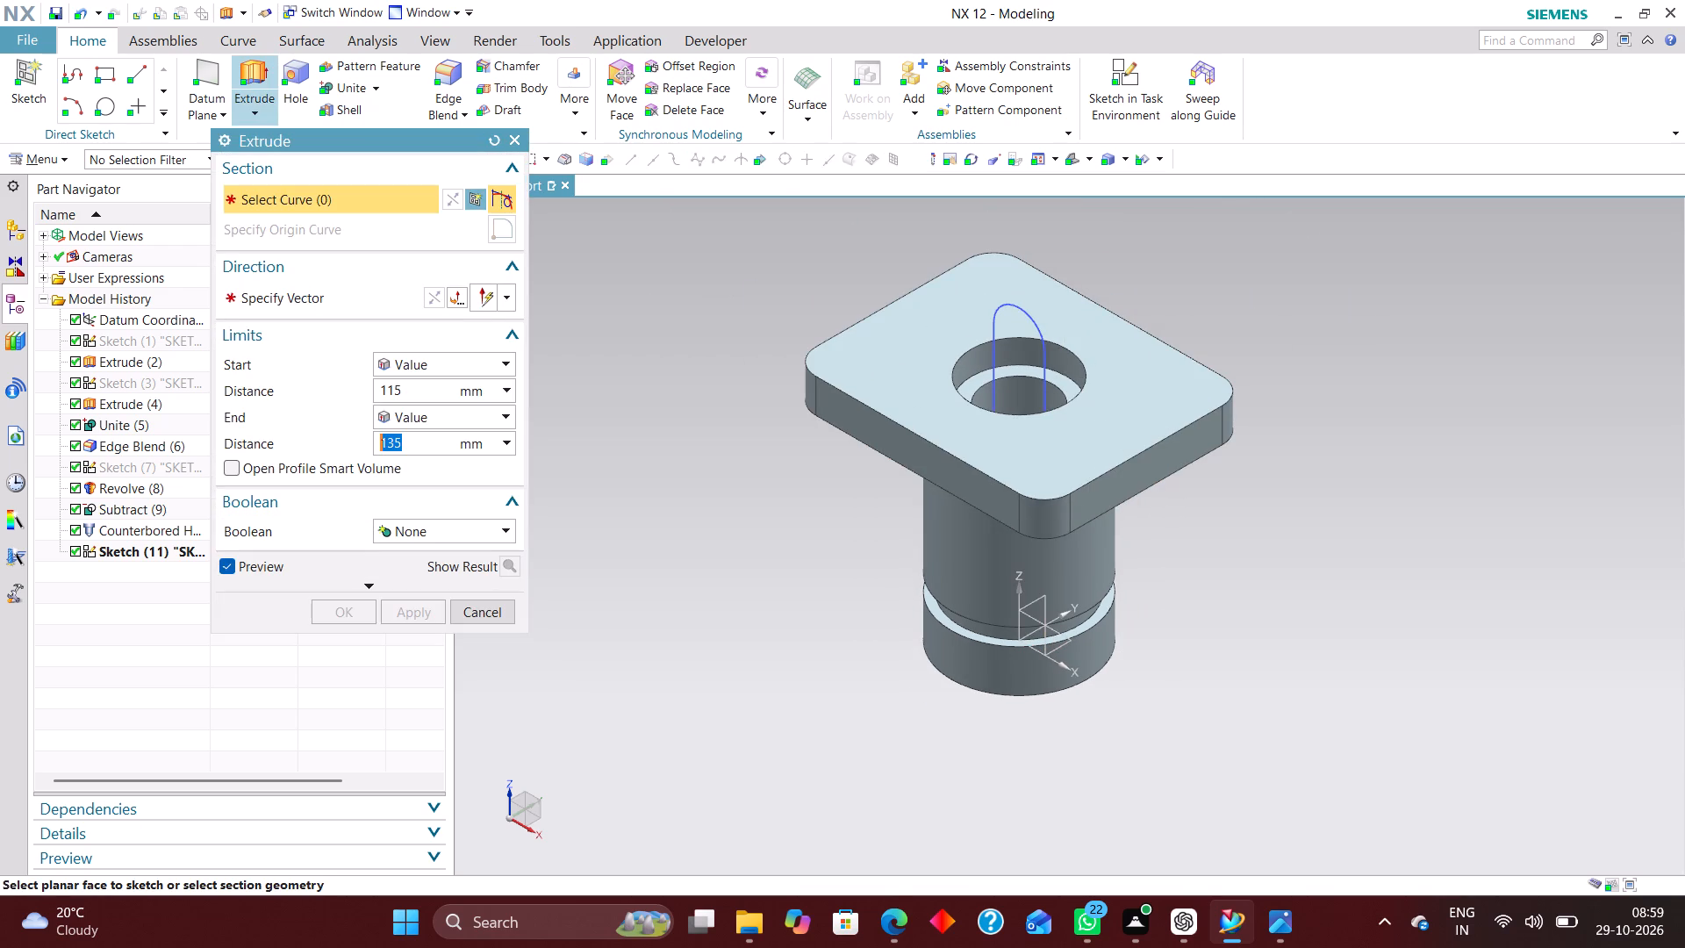
pyautogui.scroll(3, 1069, 318)
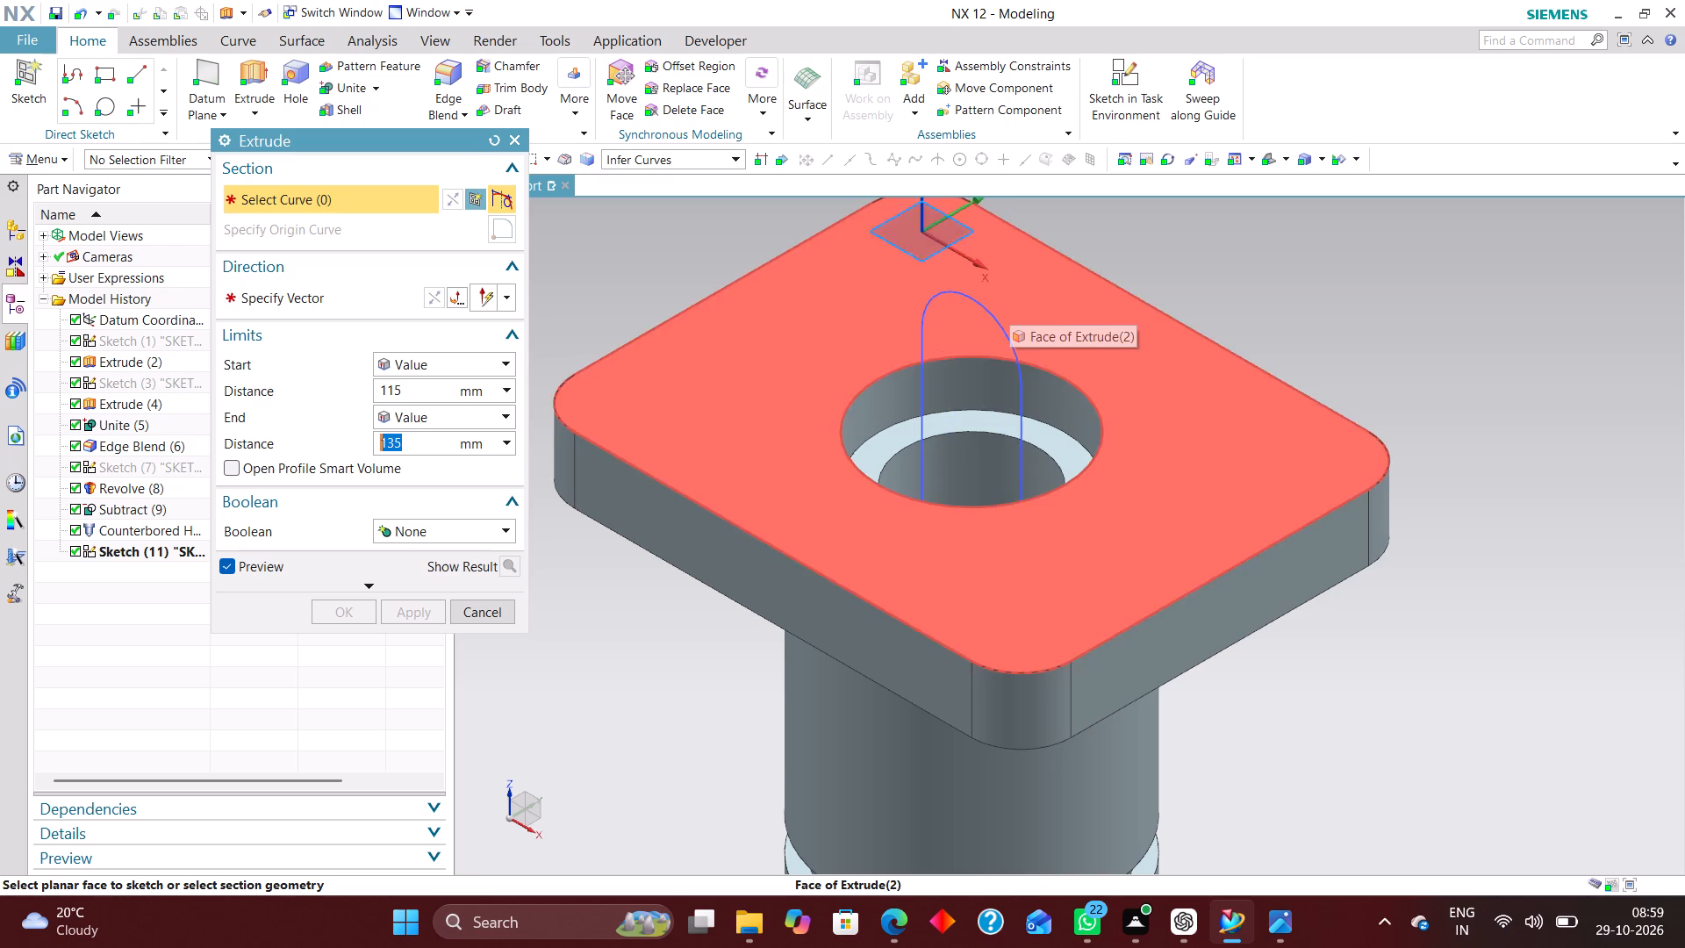
pyautogui.click(1002, 327)
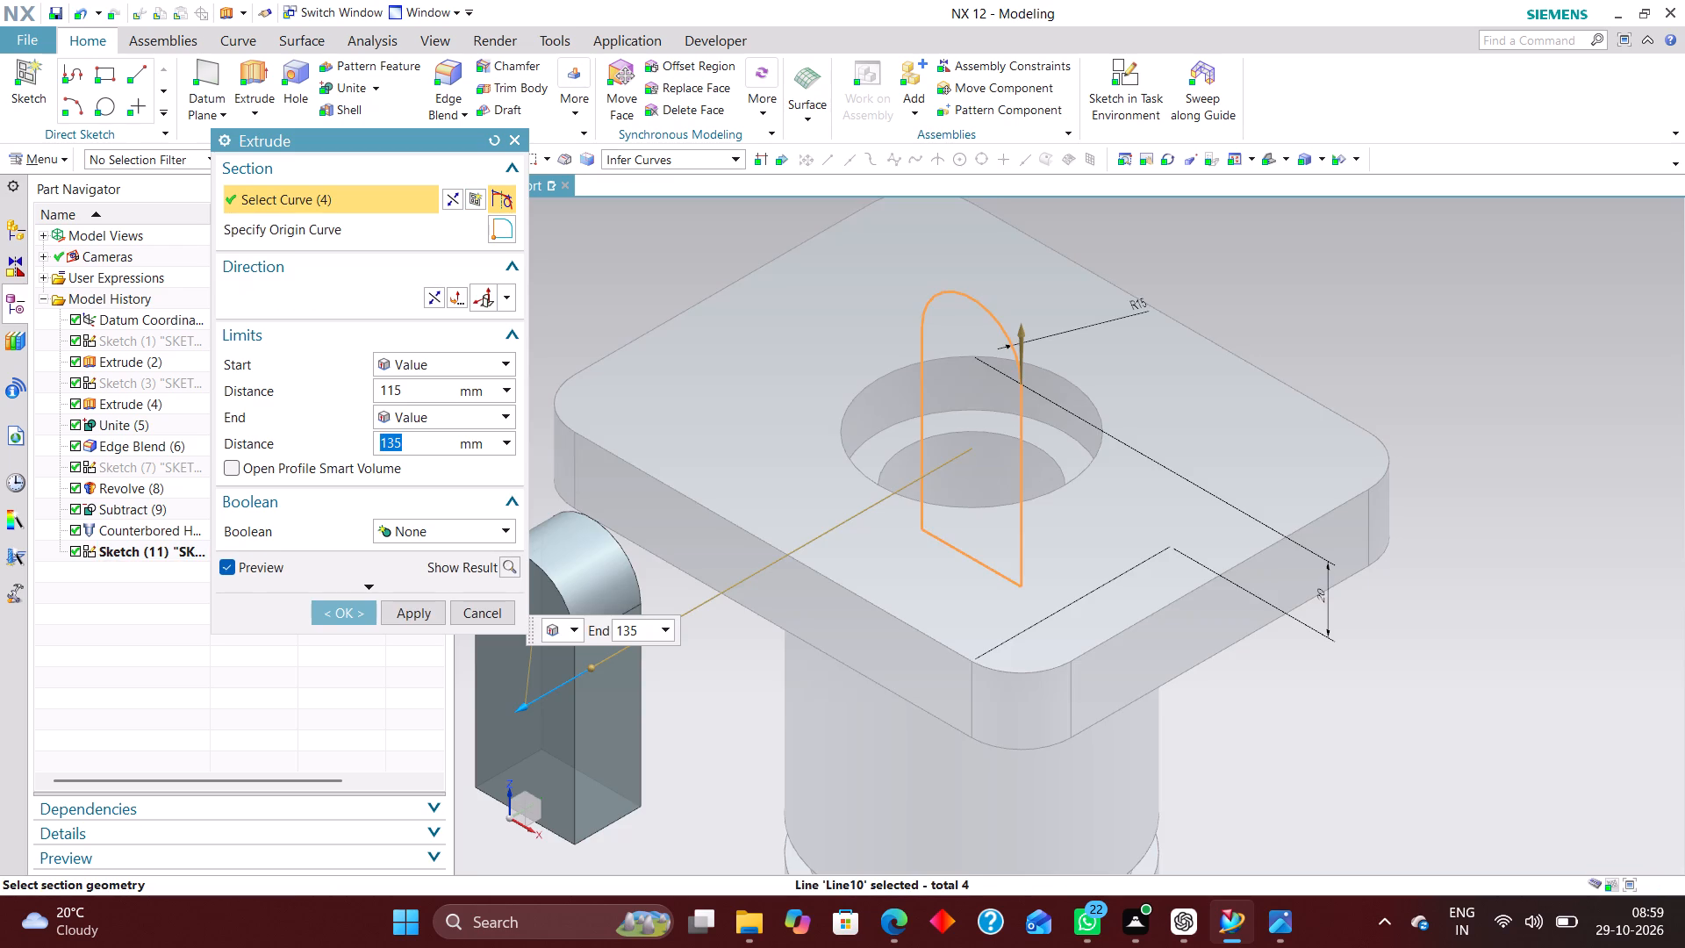
pyautogui.click(437, 291)
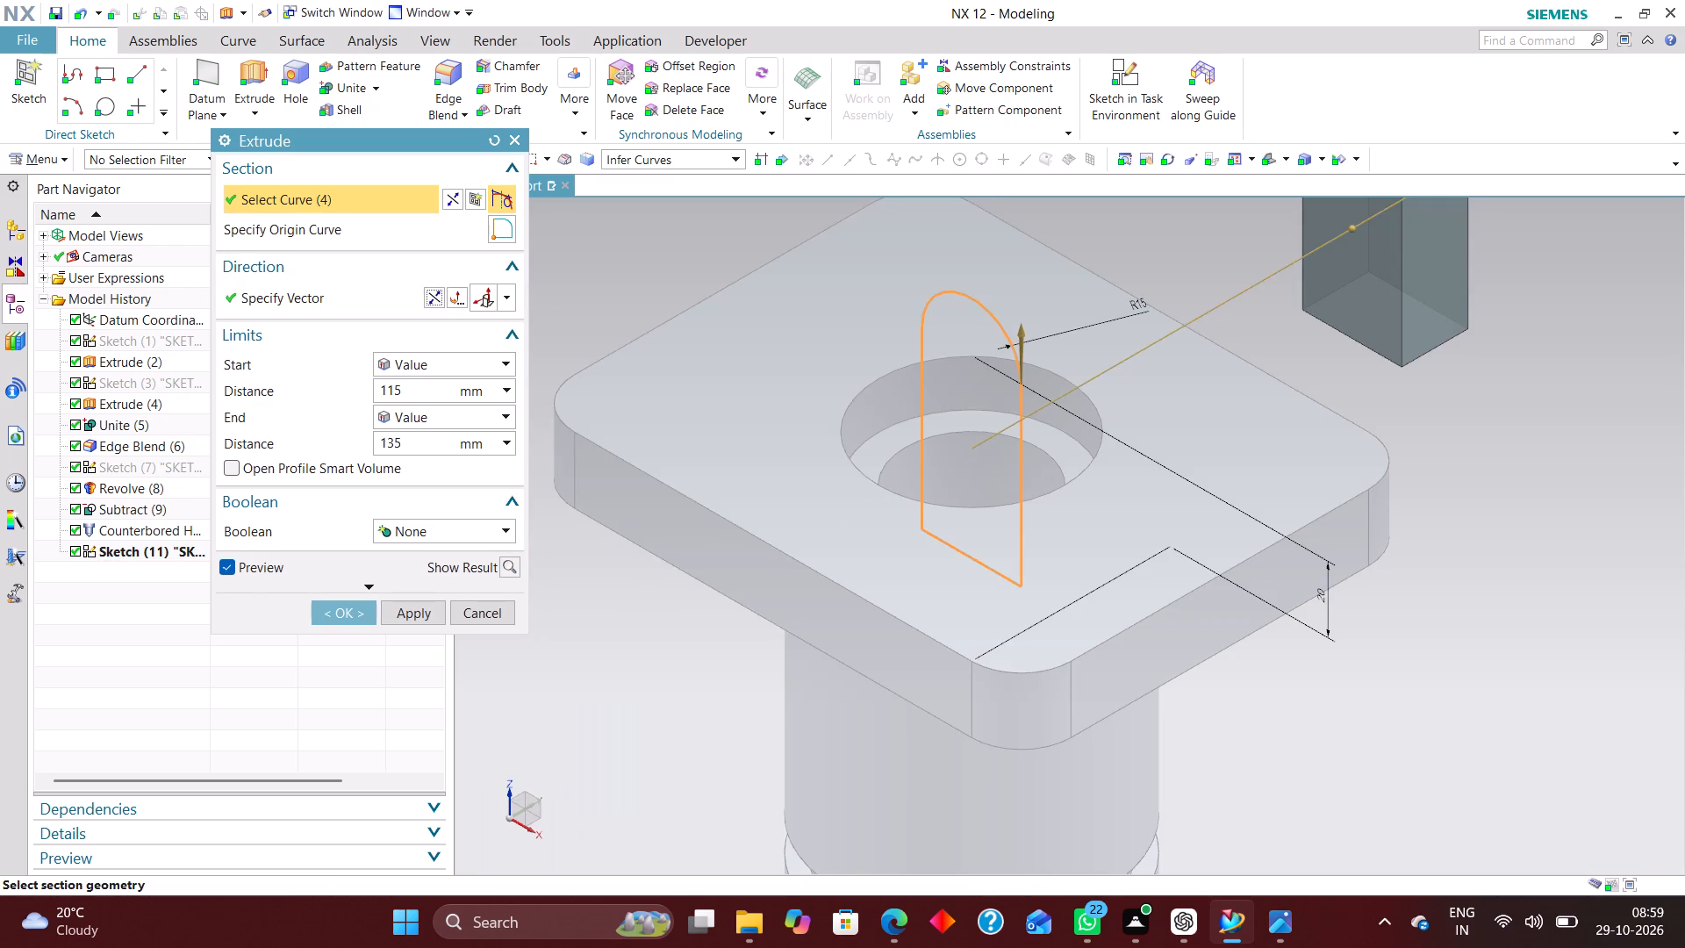
# Set the extrusion's start distance to 45 mm and its end distance to 60 mm, flush with the plate's edge.
pyautogui.scroll(-2, 1141, 486)
pyautogui.moveTo(1540, 489); pyautogui.dragTo(1438, 449, button='middle')
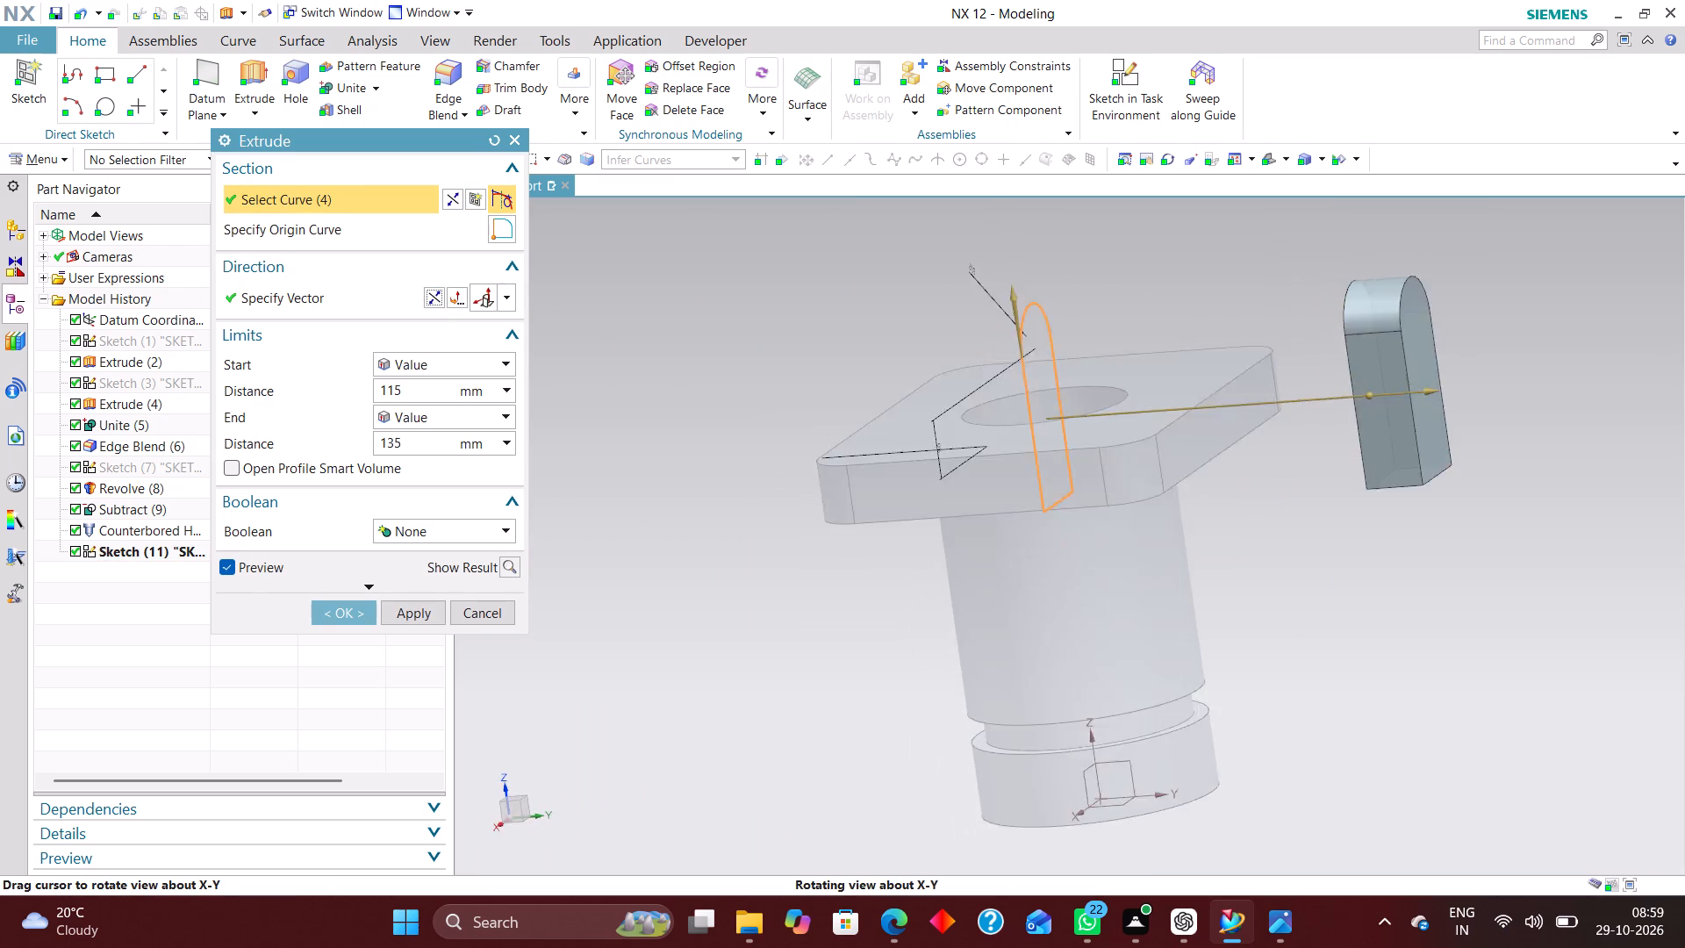
pyautogui.moveTo(1438, 449); pyautogui.dragTo(1445, 465, button='middle')
pyautogui.moveTo(1510, 455); pyautogui.dragTo(1466, 451, button='right')
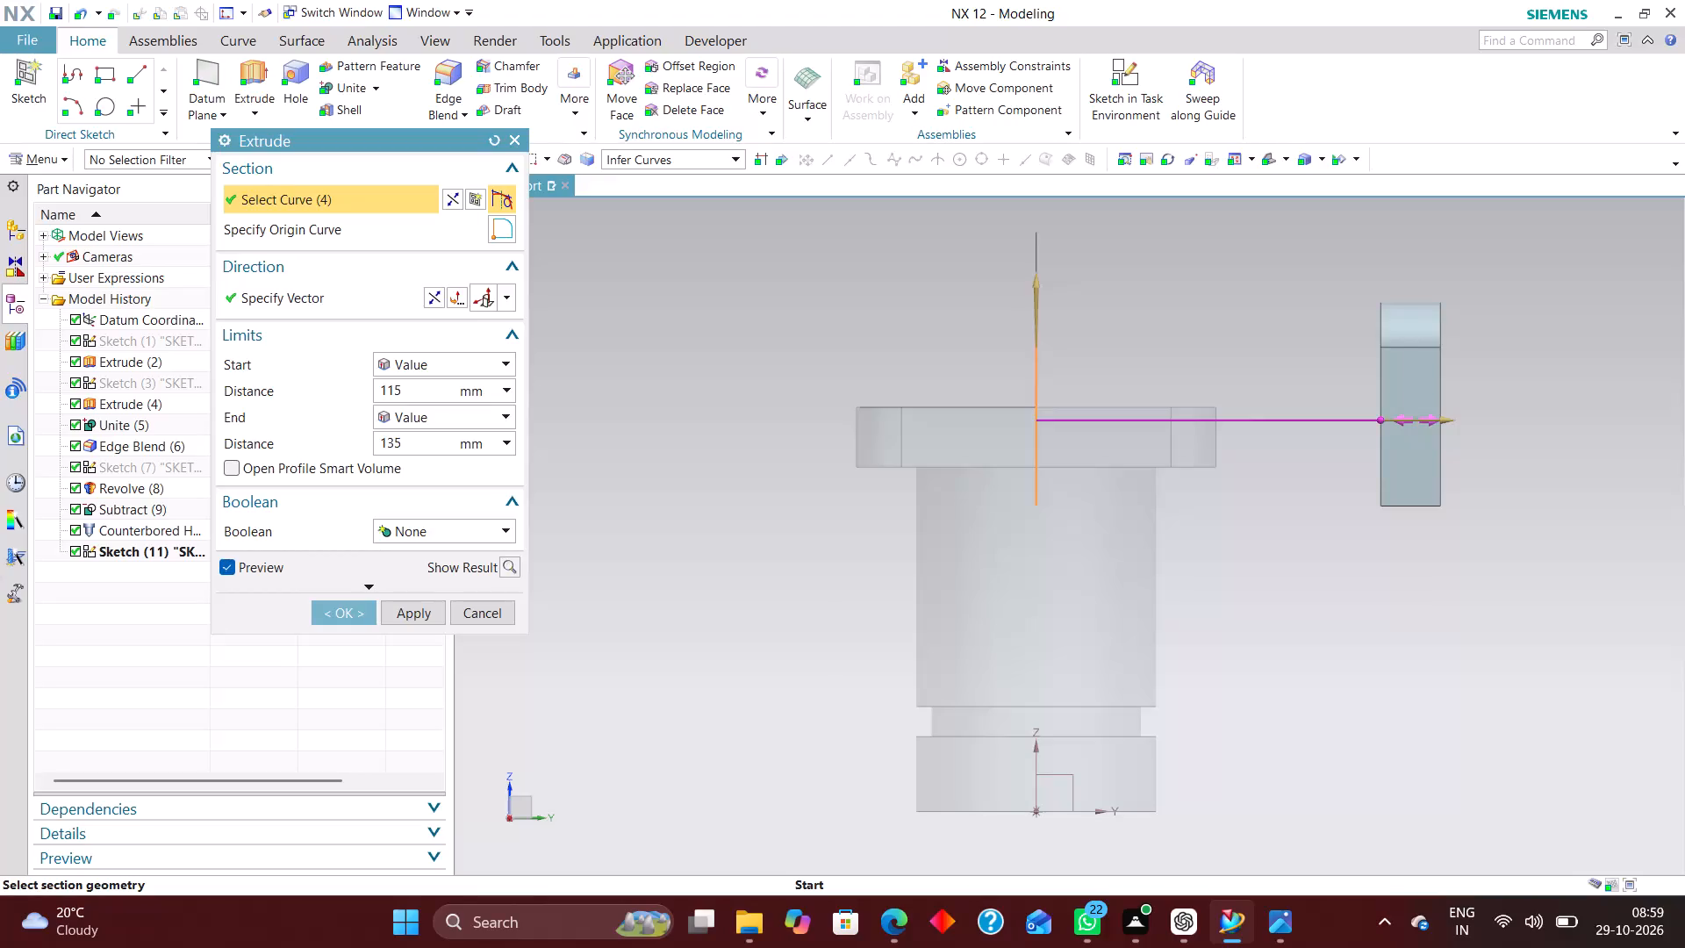
pyautogui.moveTo(1386, 420); pyautogui.dragTo(1174, 418)
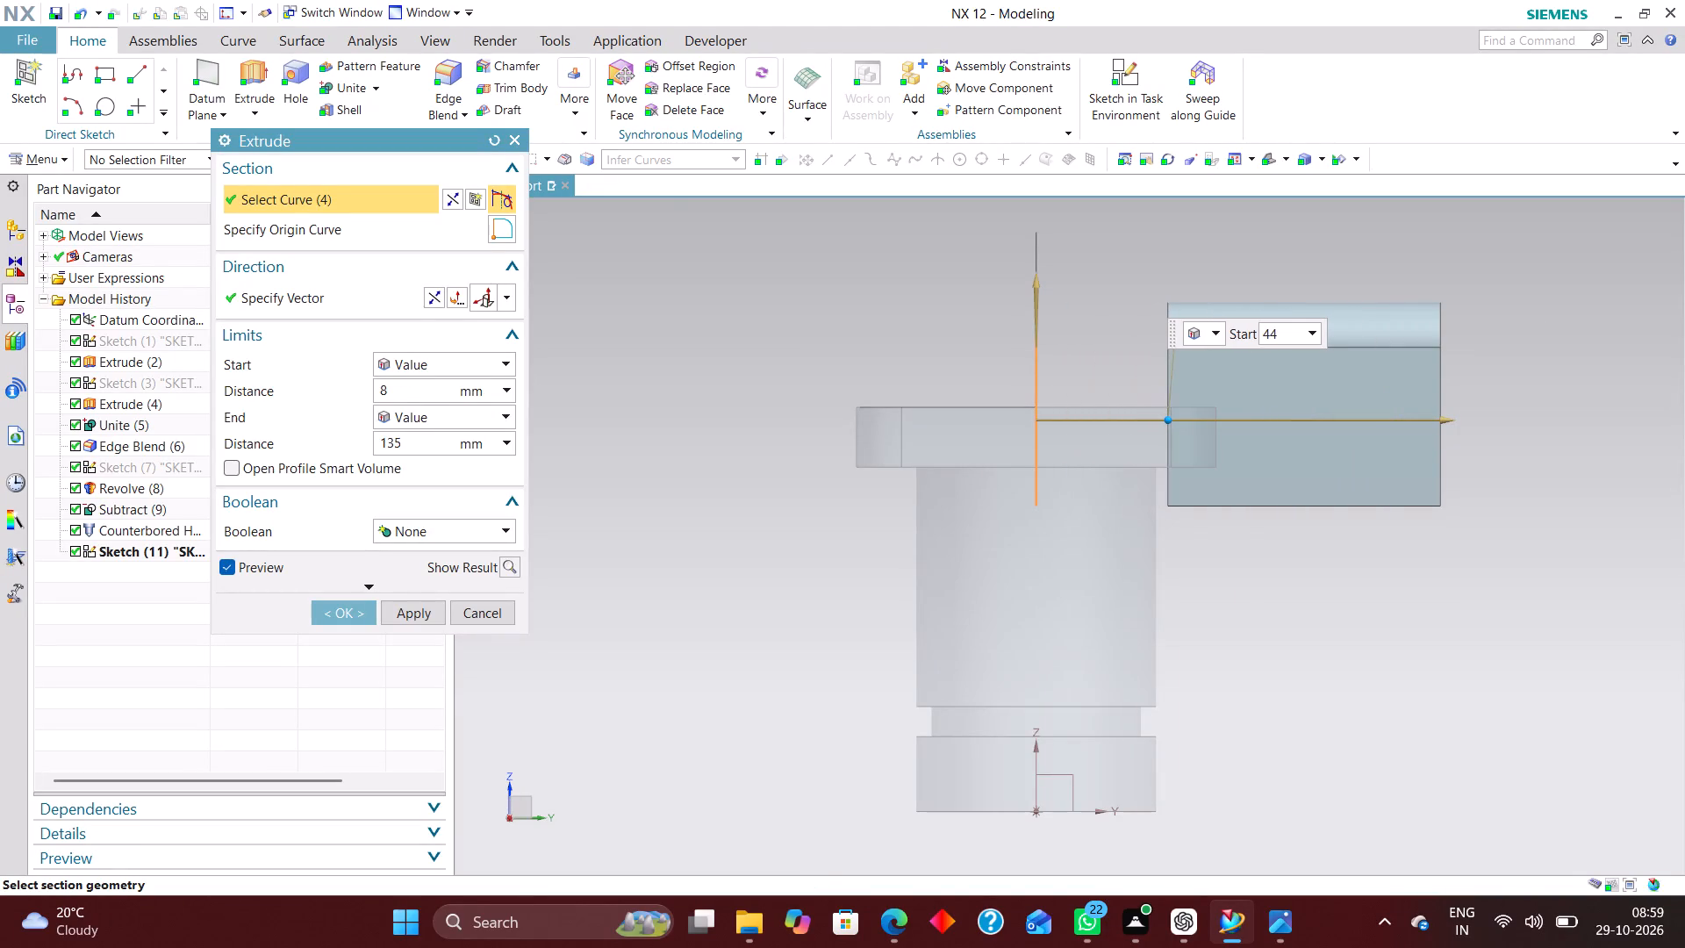
pyautogui.moveTo(1174, 418); pyautogui.dragTo(1176, 419)
pyautogui.moveTo(1450, 417); pyautogui.dragTo(1420, 419)
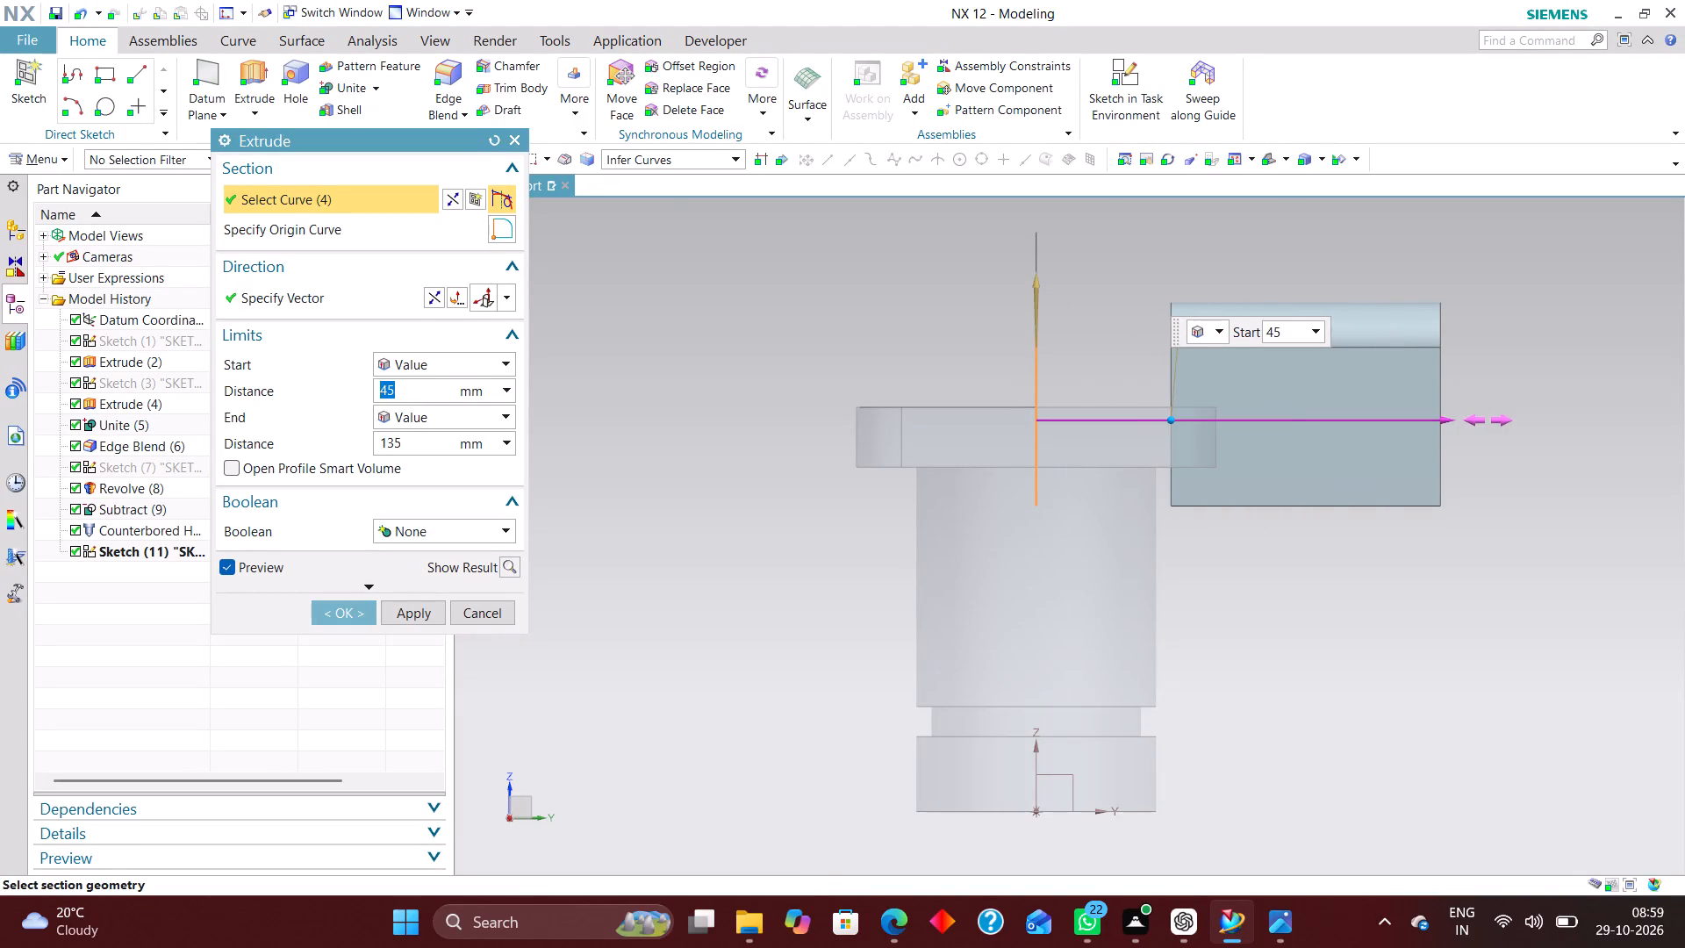
pyautogui.moveTo(1420, 419); pyautogui.dragTo(1309, 415)
pyautogui.moveTo(1323, 408); pyautogui.dragTo(1263, 413)
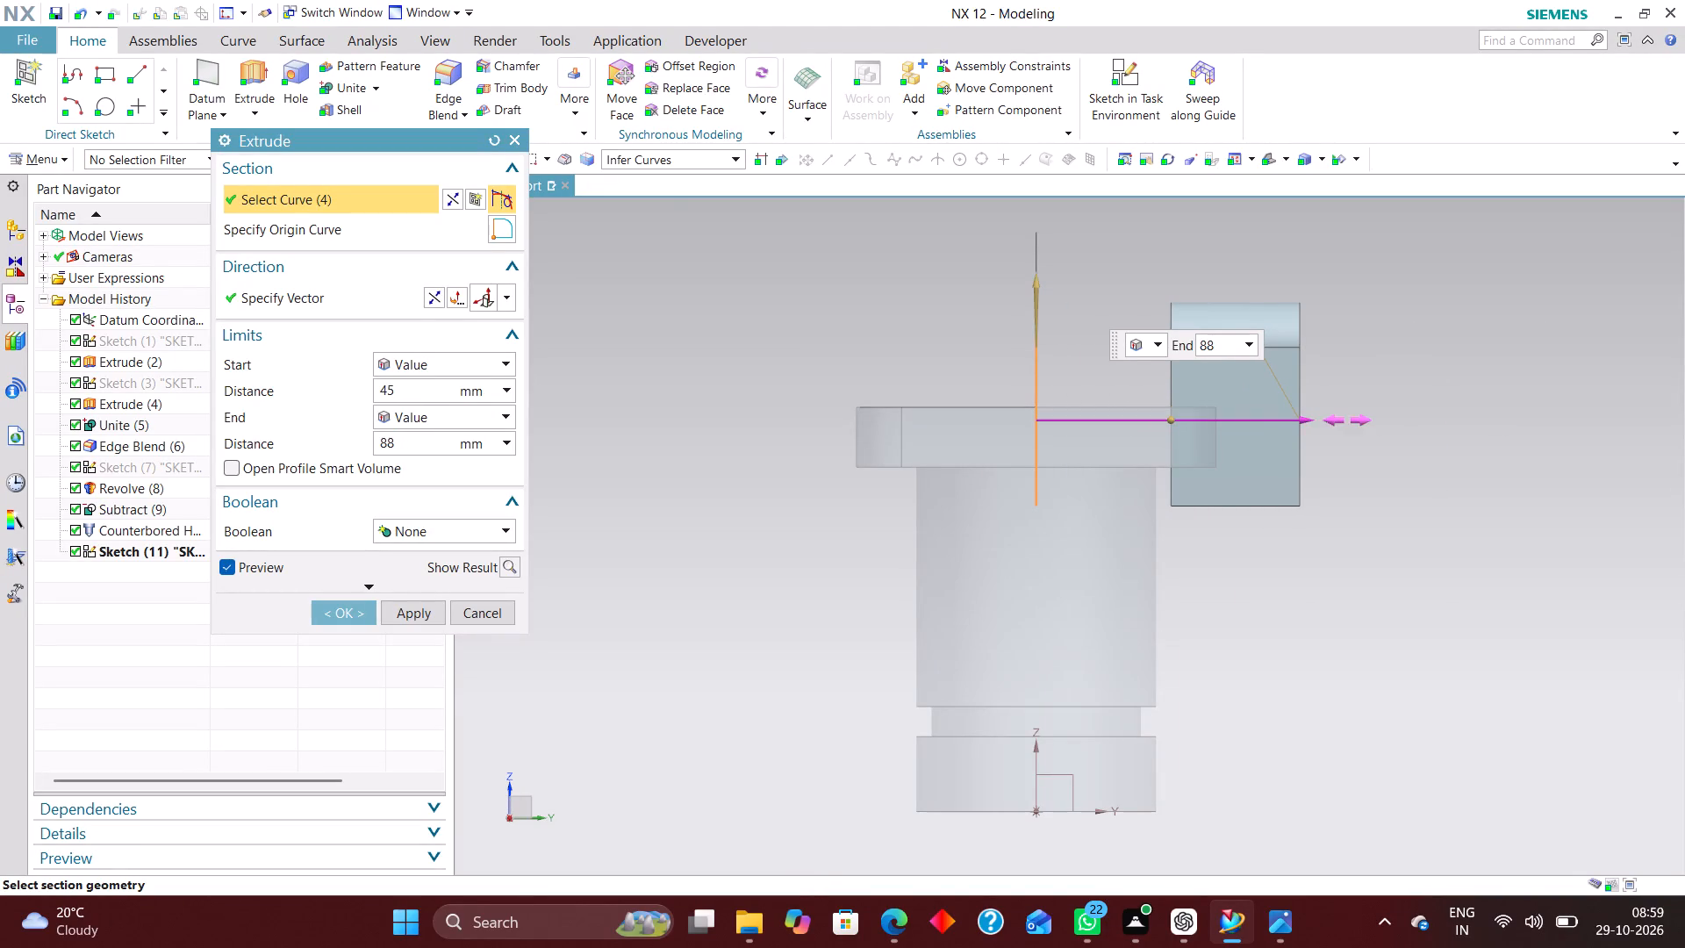
pyautogui.moveTo(1309, 422); pyautogui.dragTo(1226, 427)
# Examine the lug's extrusion preview against the plate and cylinder from several angles and in side view.
pyautogui.moveTo(1337, 450); pyautogui.dragTo(1332, 458, button='middle')
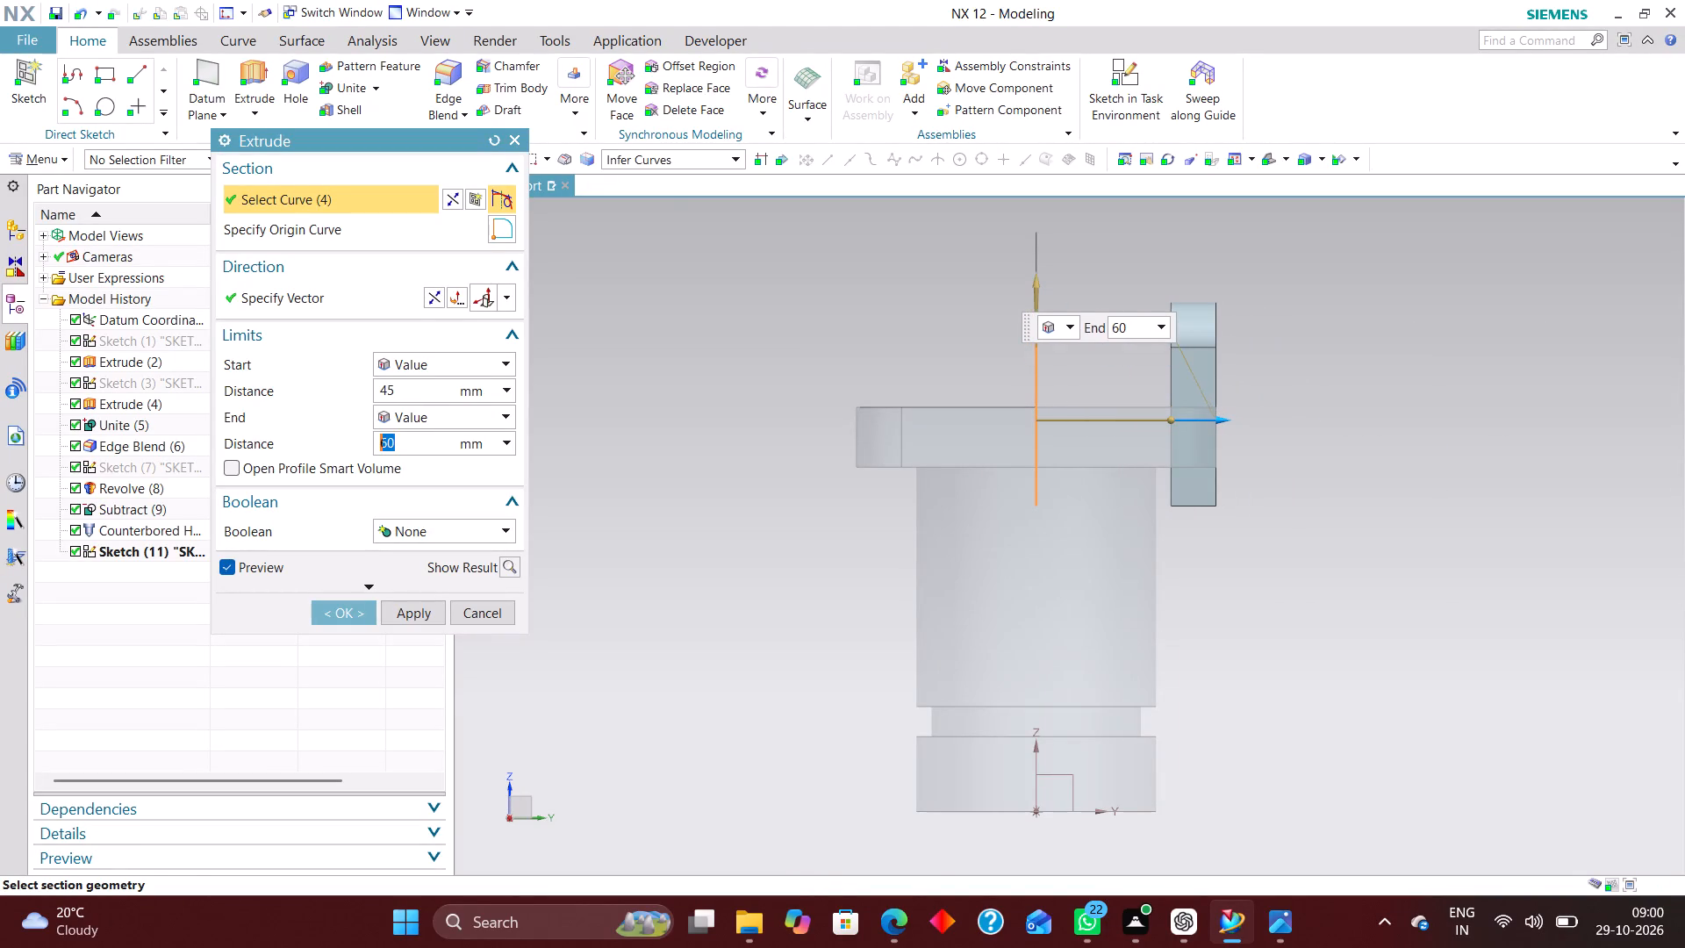
pyautogui.moveTo(1332, 458); pyautogui.dragTo(1223, 409, button='middle')
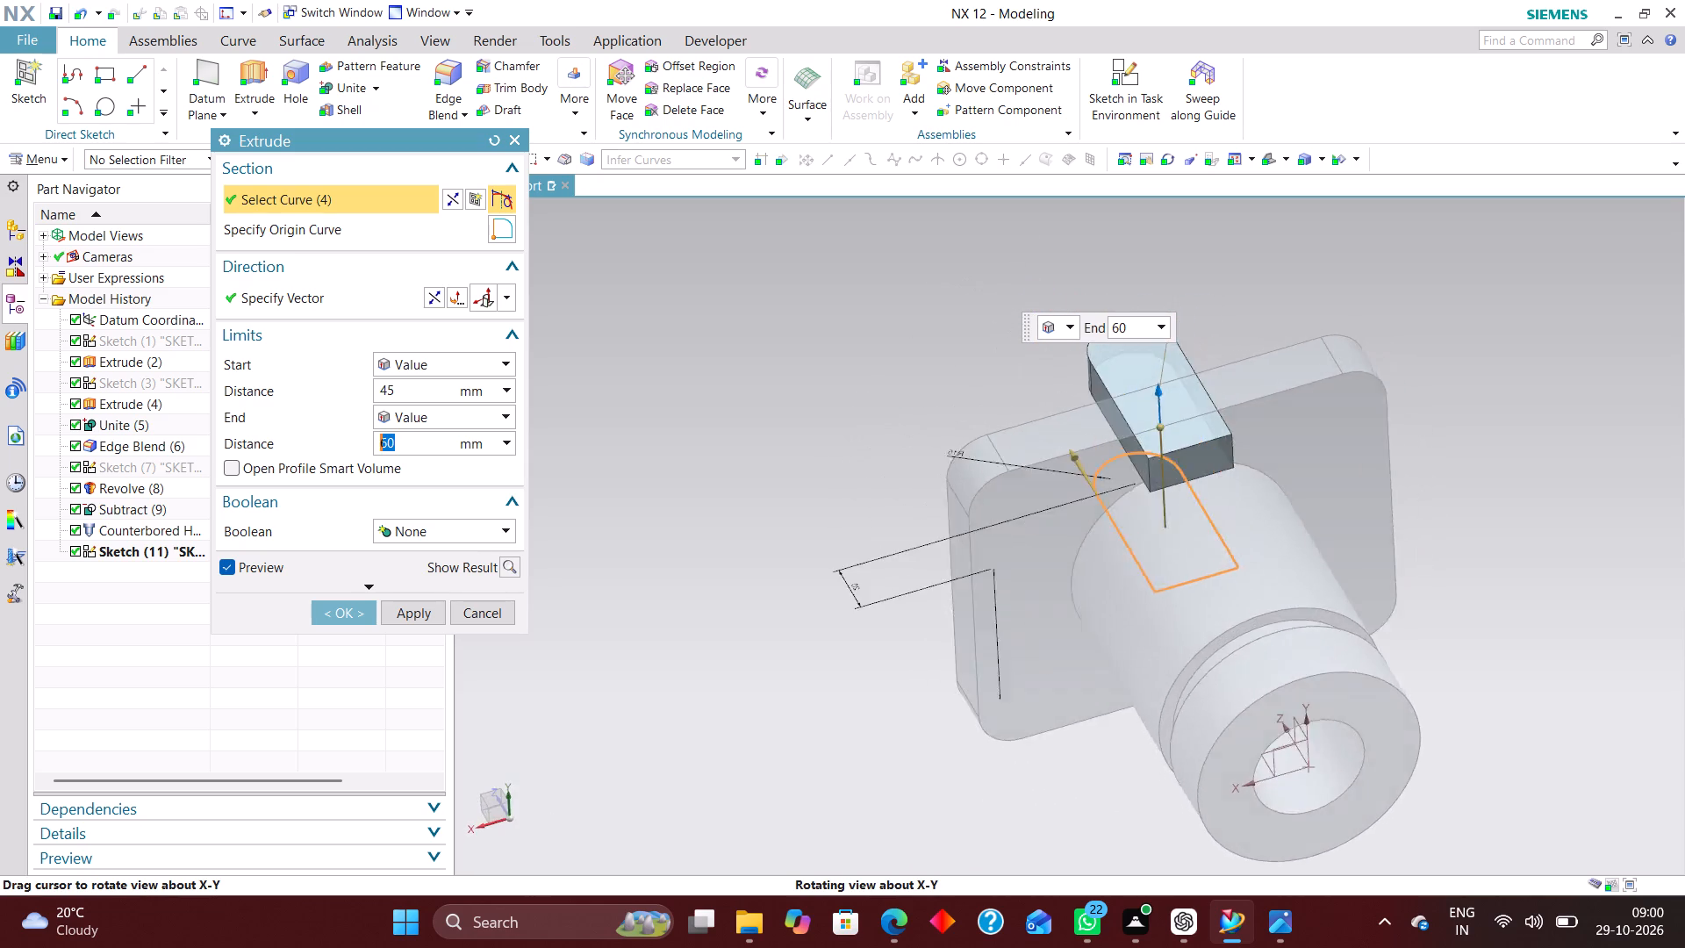
pyautogui.moveTo(1223, 409); pyautogui.dragTo(1431, 430, button='middle')
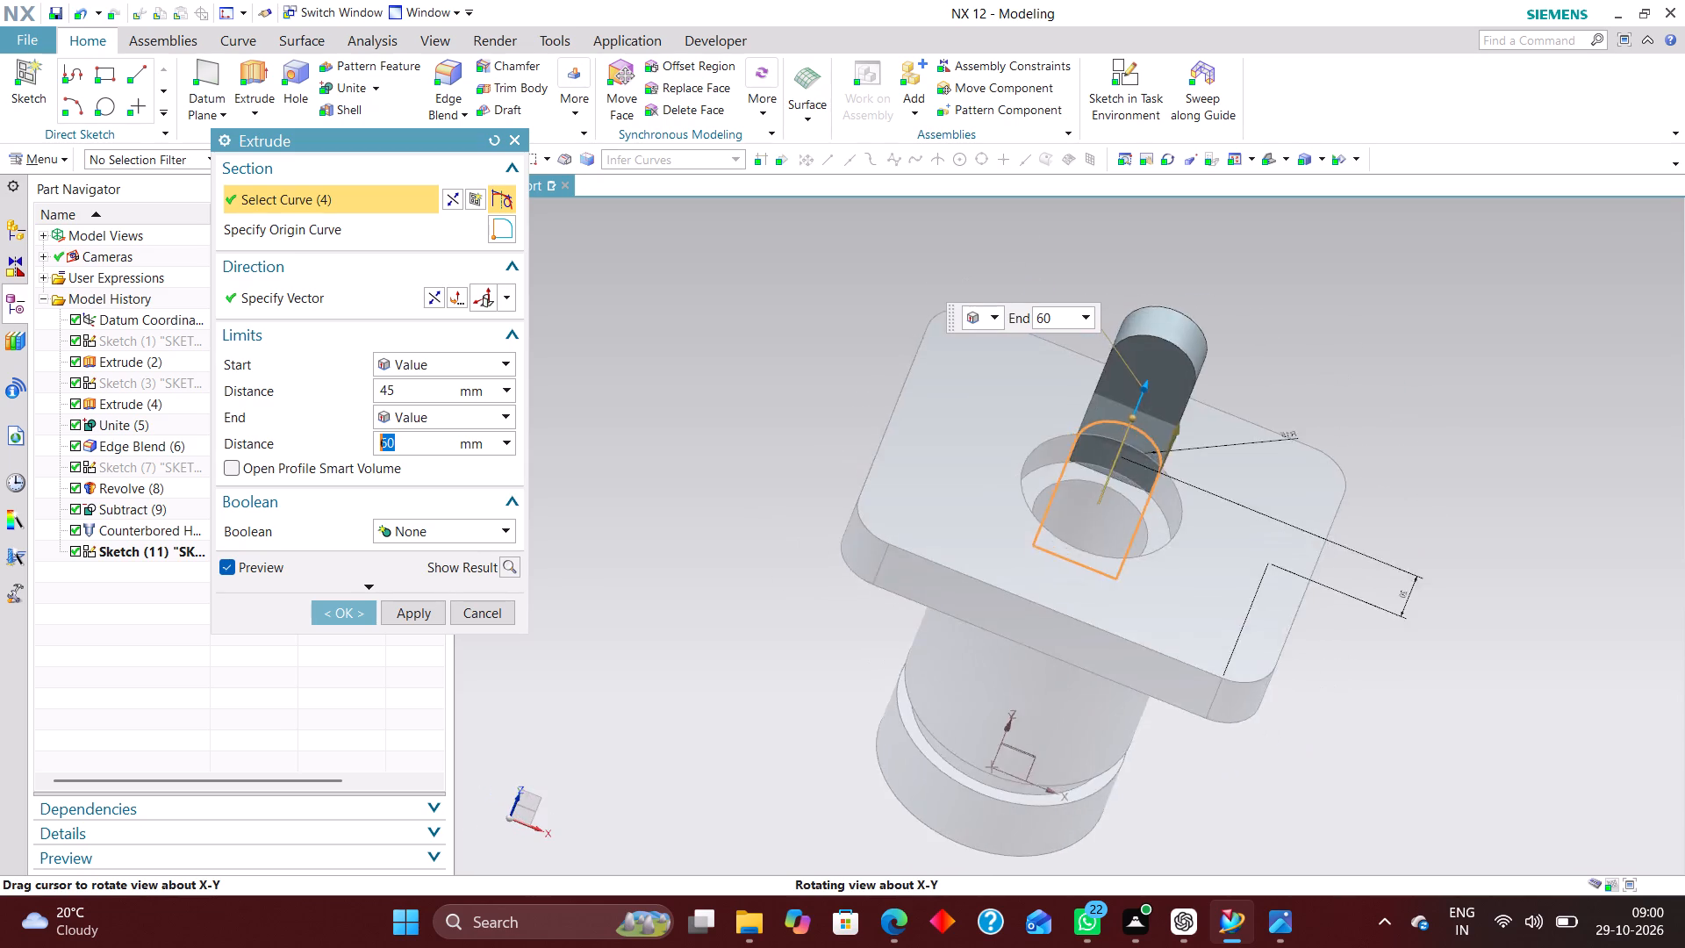
pyautogui.moveTo(1431, 430); pyautogui.dragTo(1226, 363, button='middle')
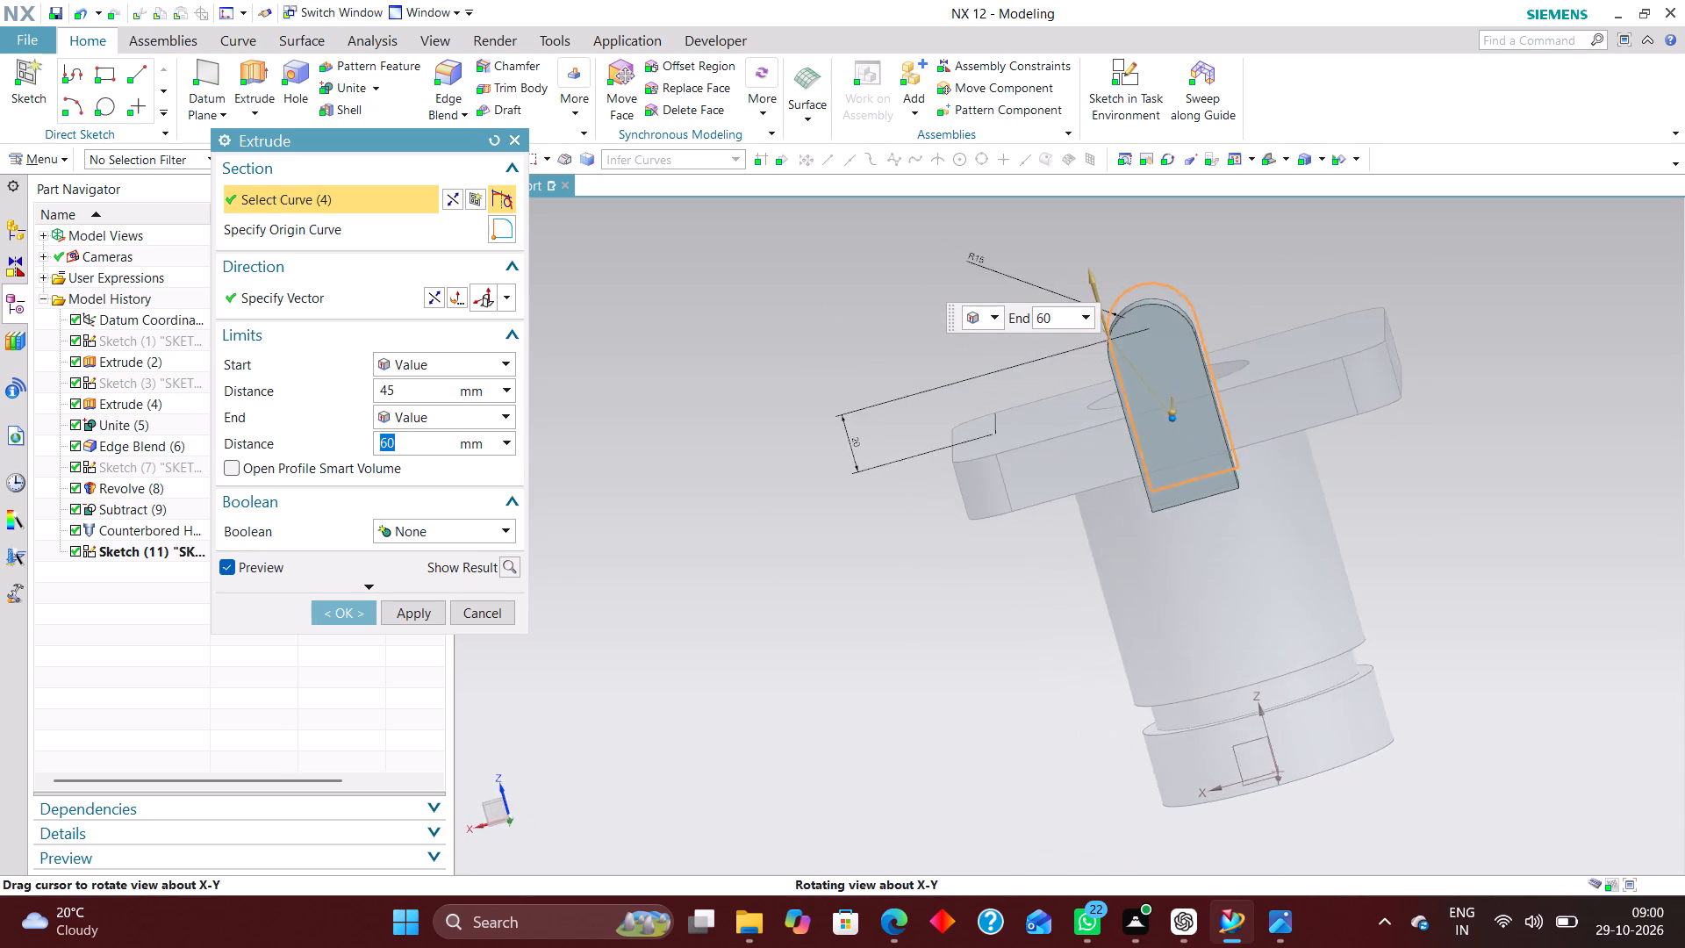
pyautogui.moveTo(1226, 363); pyautogui.dragTo(1326, 357, button='middle')
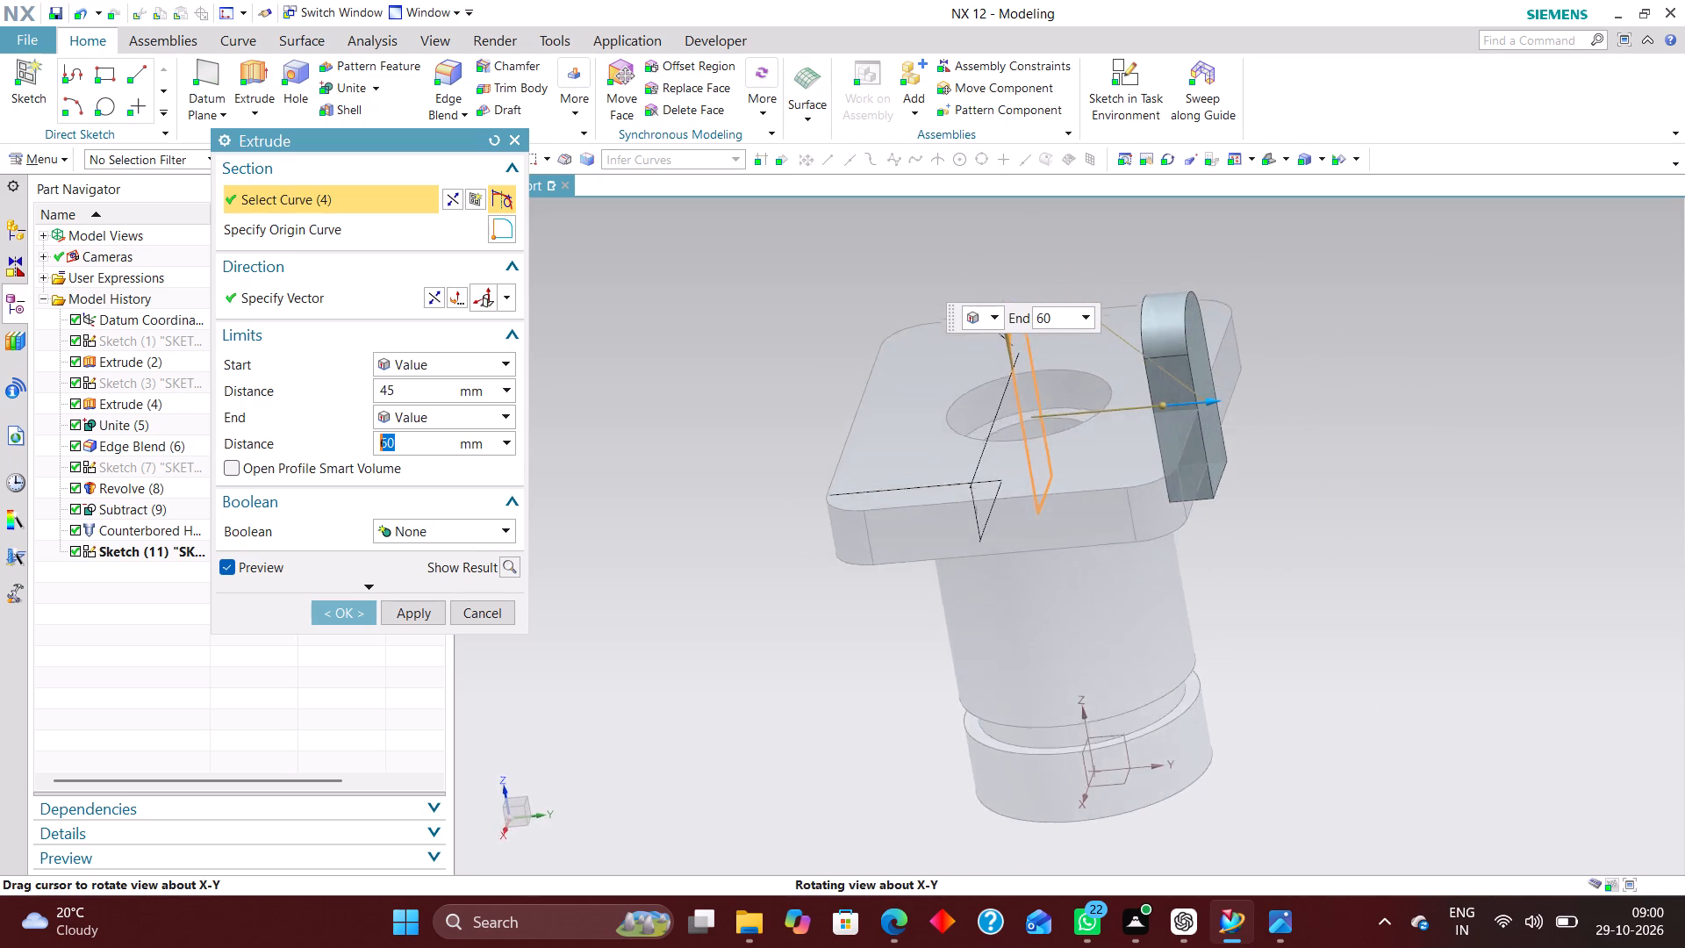
pyautogui.moveTo(1326, 357); pyautogui.dragTo(1384, 345, button='middle')
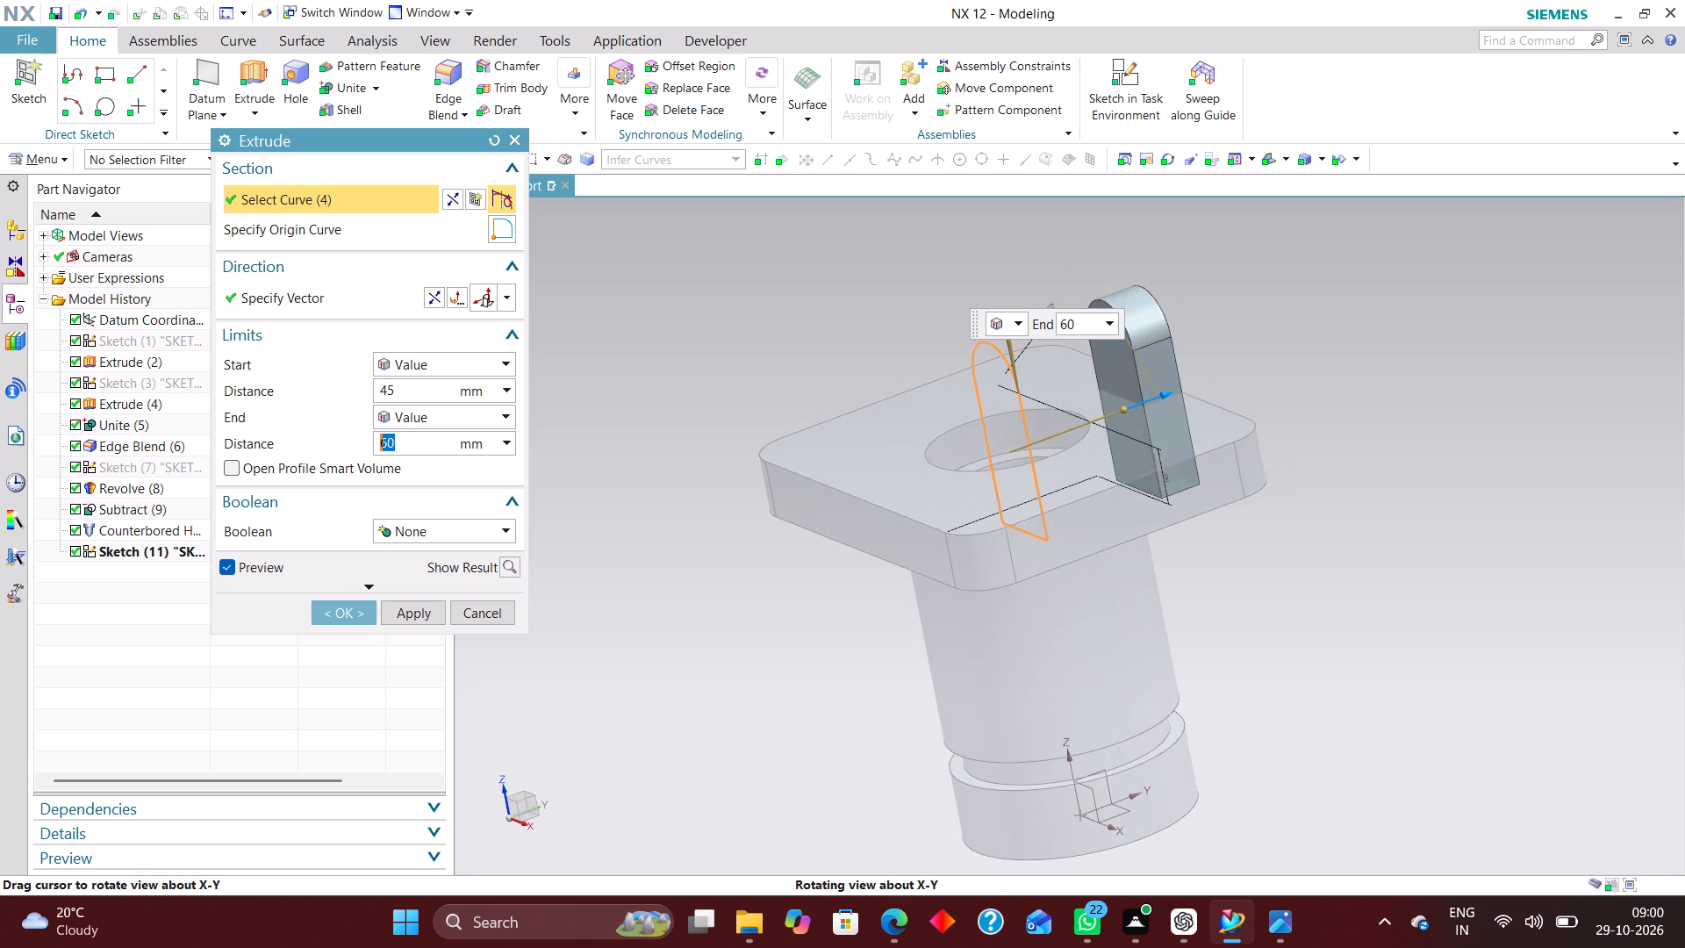
pyautogui.moveTo(1384, 345); pyautogui.dragTo(1366, 330, button='middle')
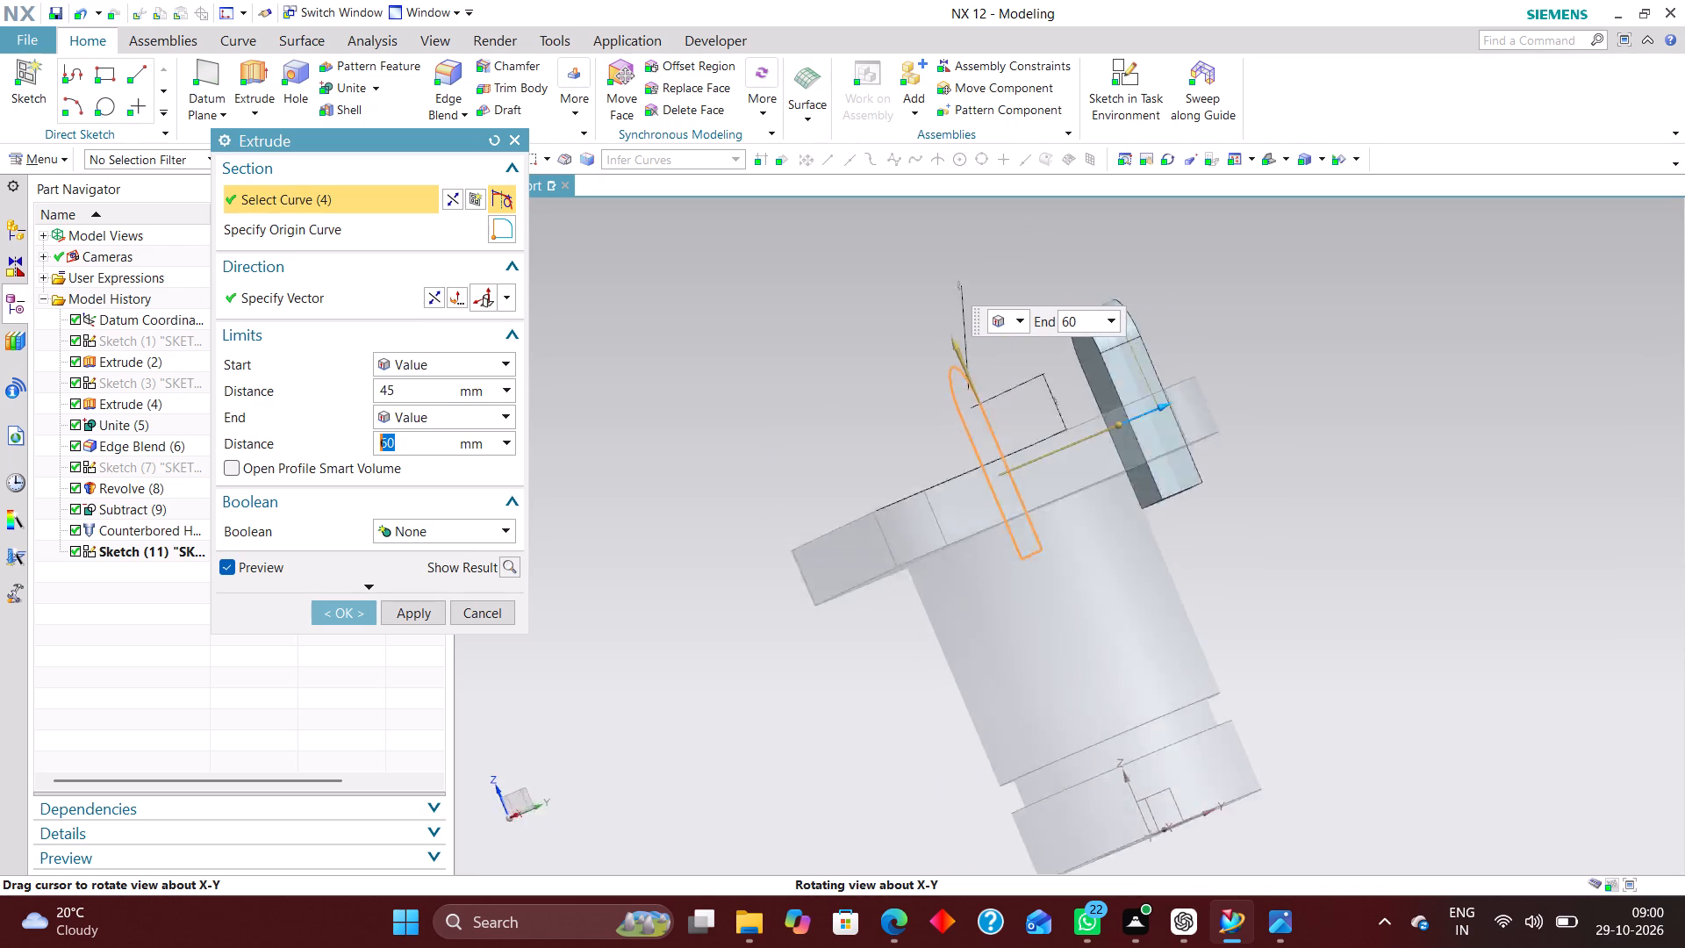
pyautogui.moveTo(1366, 330); pyautogui.dragTo(1400, 356, button='middle')
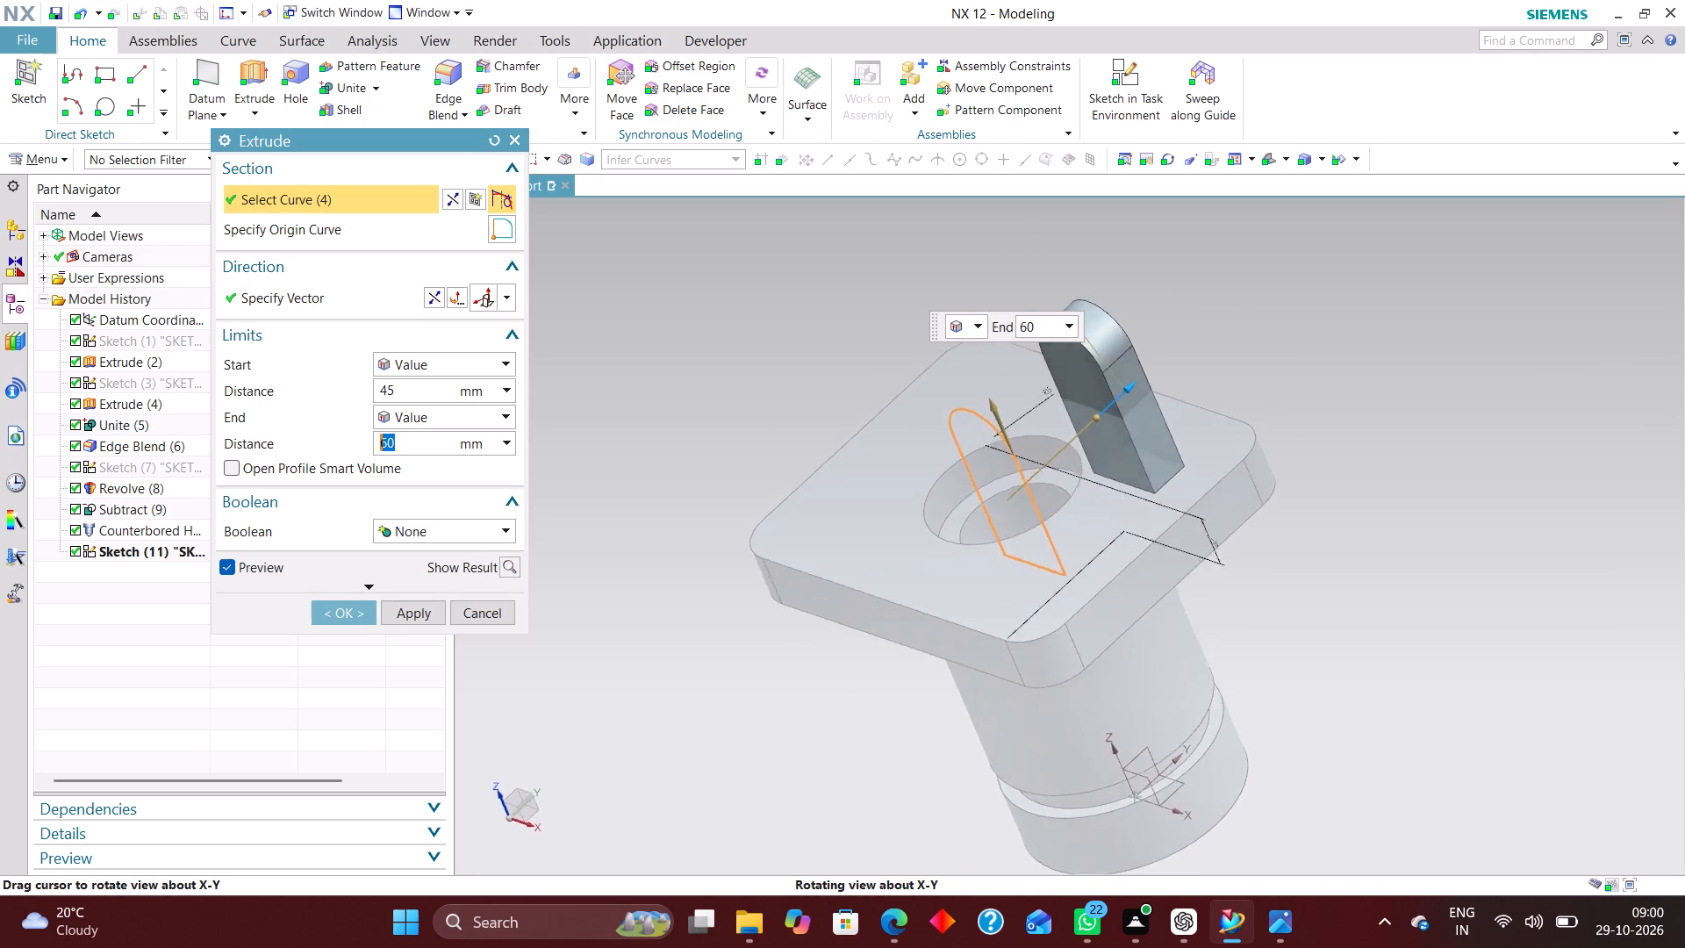
pyautogui.moveTo(1400, 356); pyautogui.dragTo(1337, 356, button='middle')
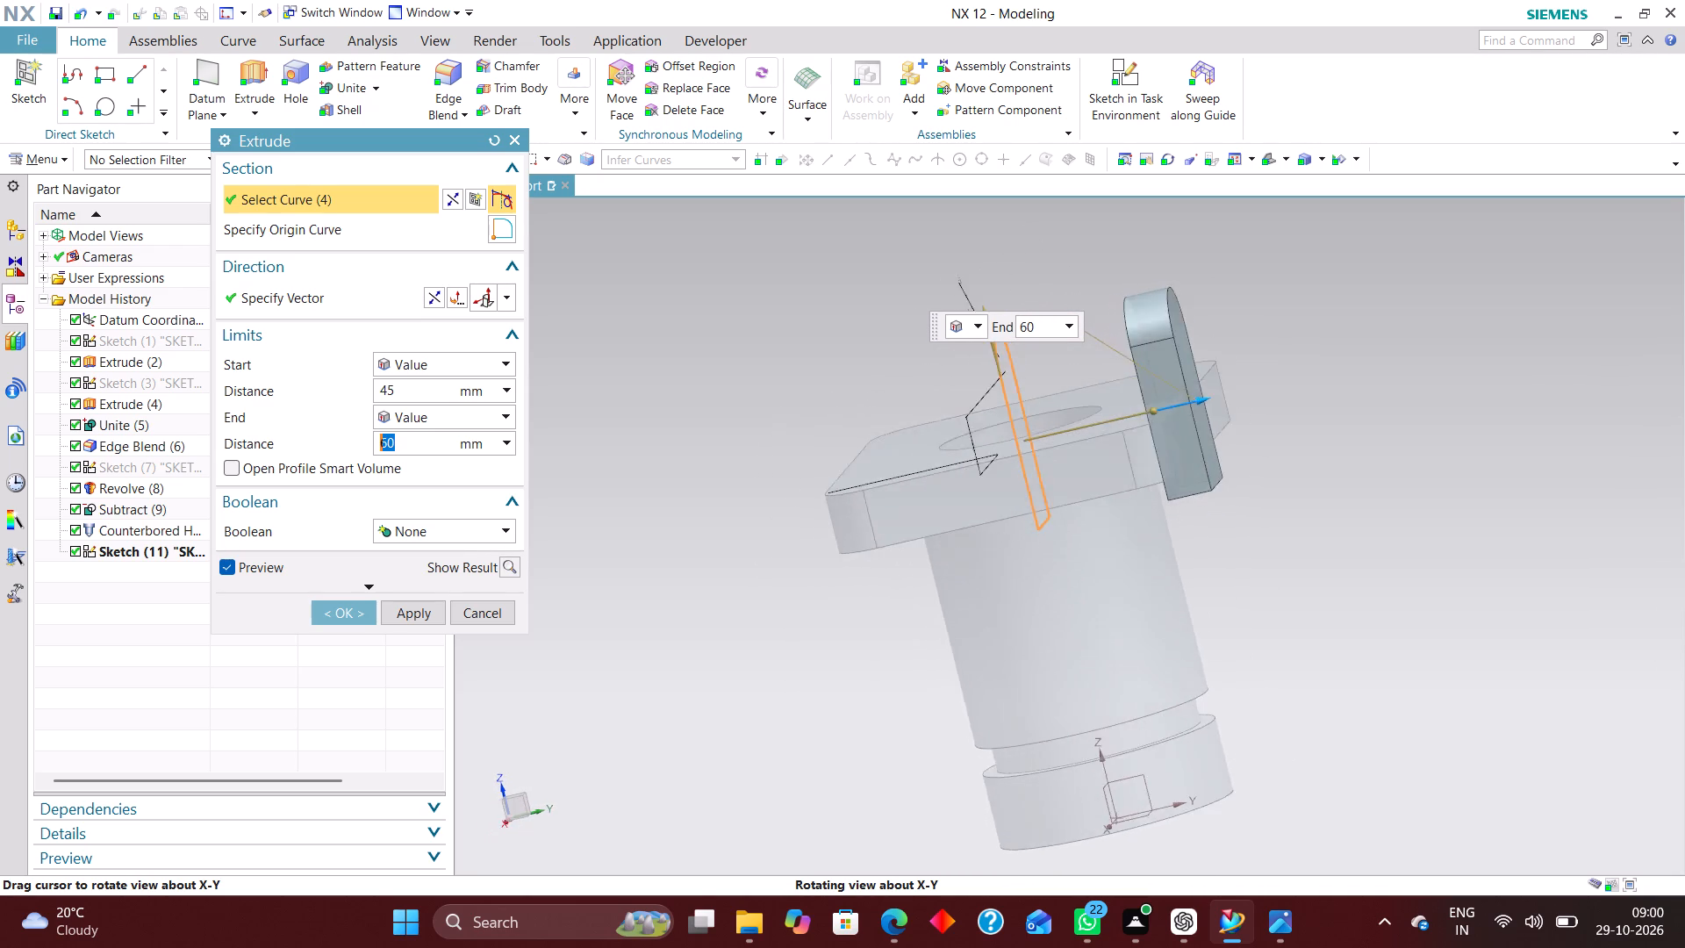
pyautogui.moveTo(1337, 356); pyautogui.dragTo(1345, 369, button='middle')
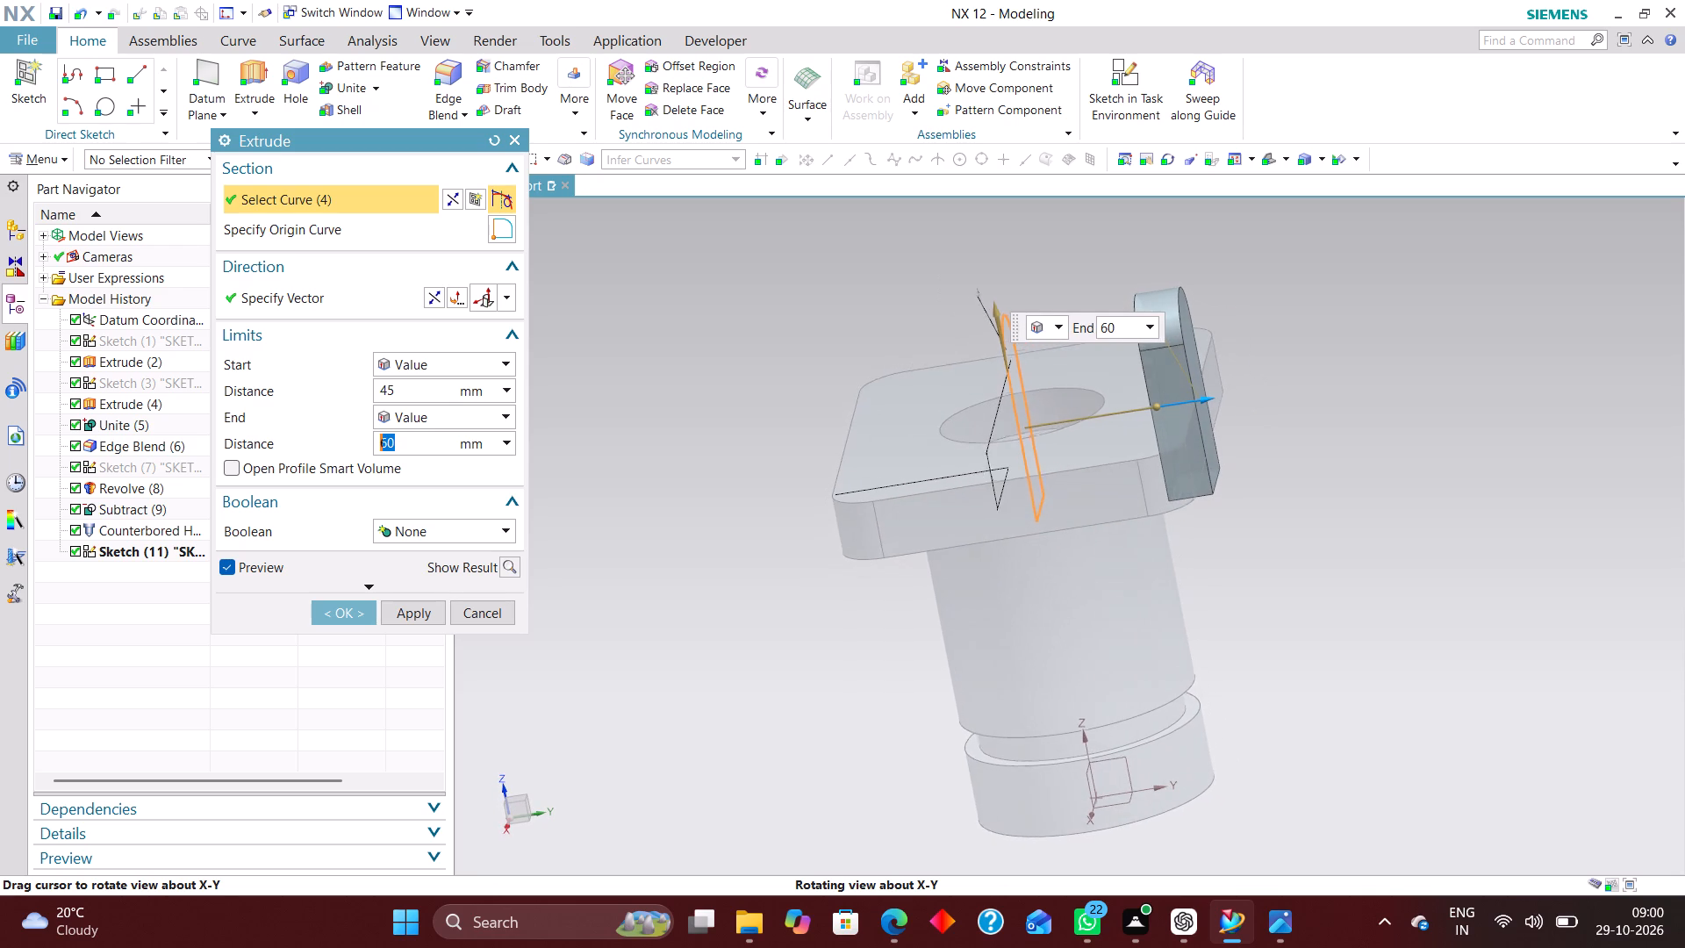
pyautogui.moveTo(1345, 369); pyautogui.dragTo(1346, 367, button='middle')
pyautogui.moveTo(1459, 413); pyautogui.dragTo(1183, 397, button='right')
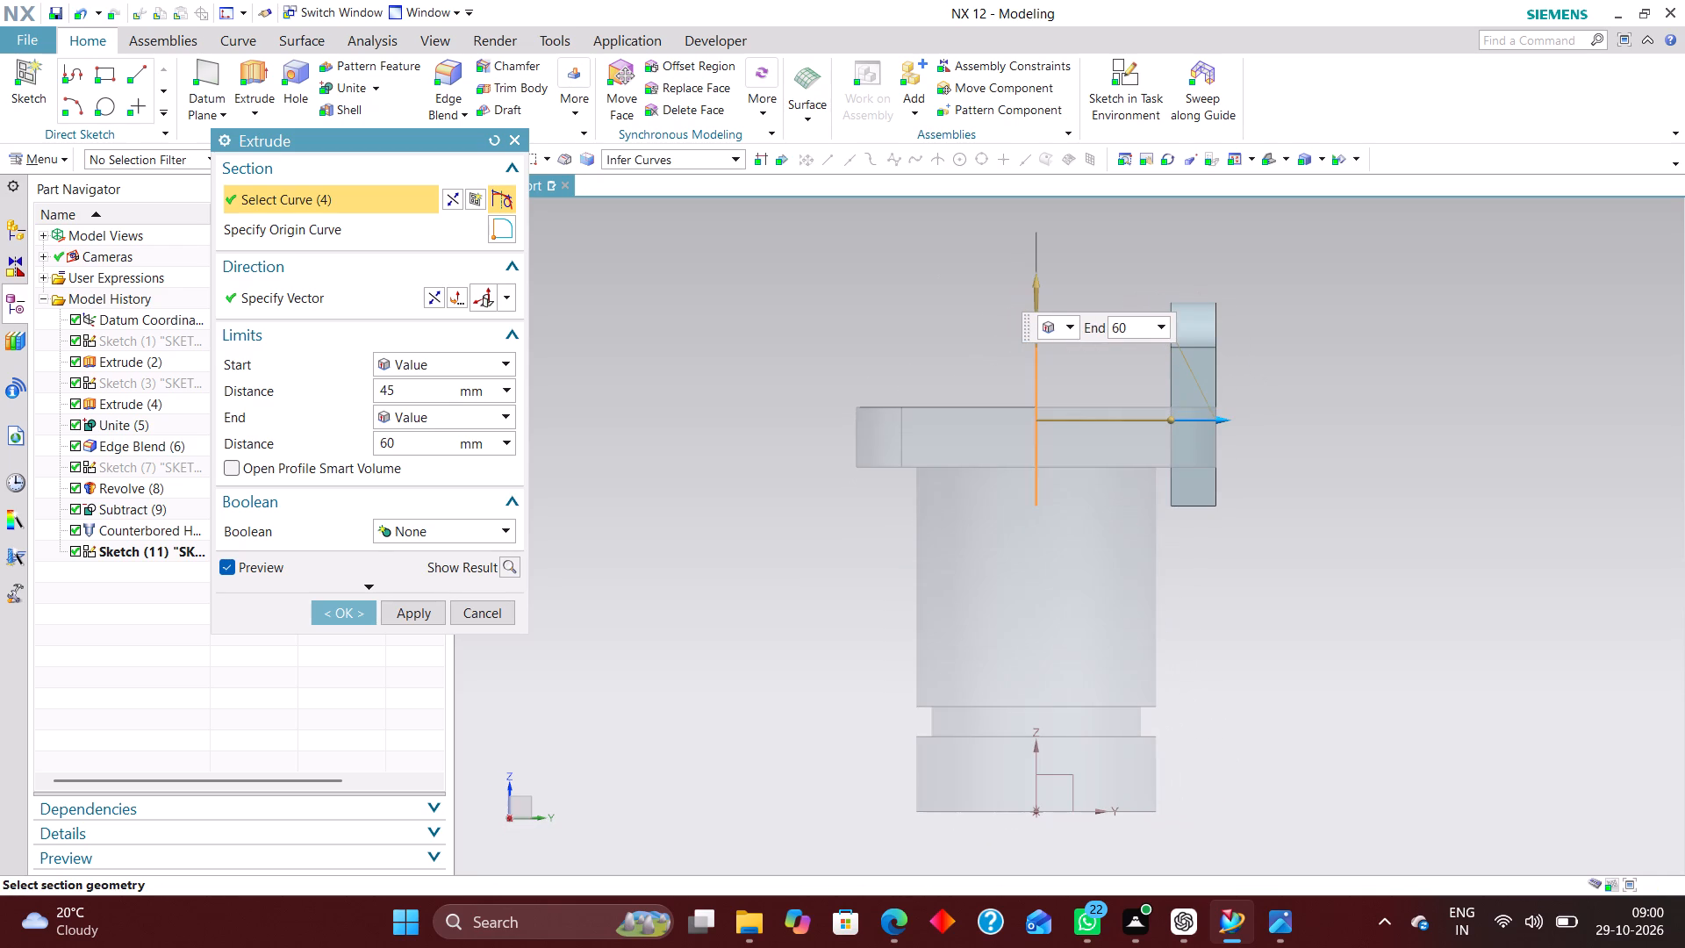
pyautogui.scroll(3, 1175, 431)
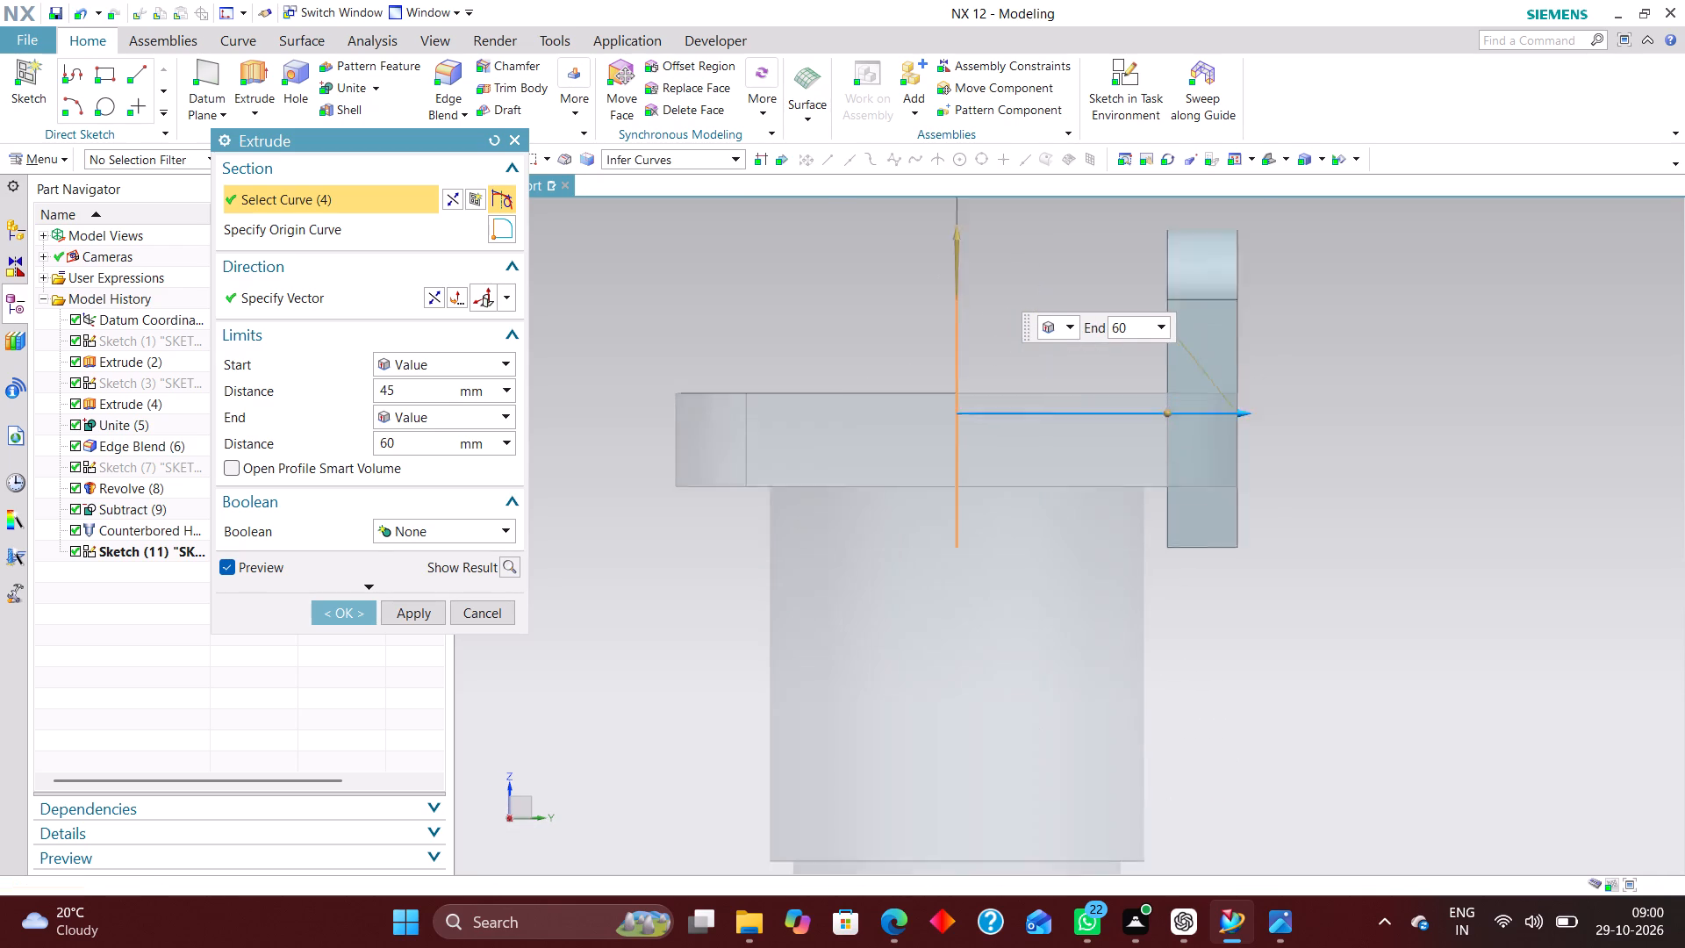
# Set the lug extrusion's start distance to 40 mm, in line with the cylinder's side, and complete the extrusion.
pyautogui.scroll(1, 1185, 437)
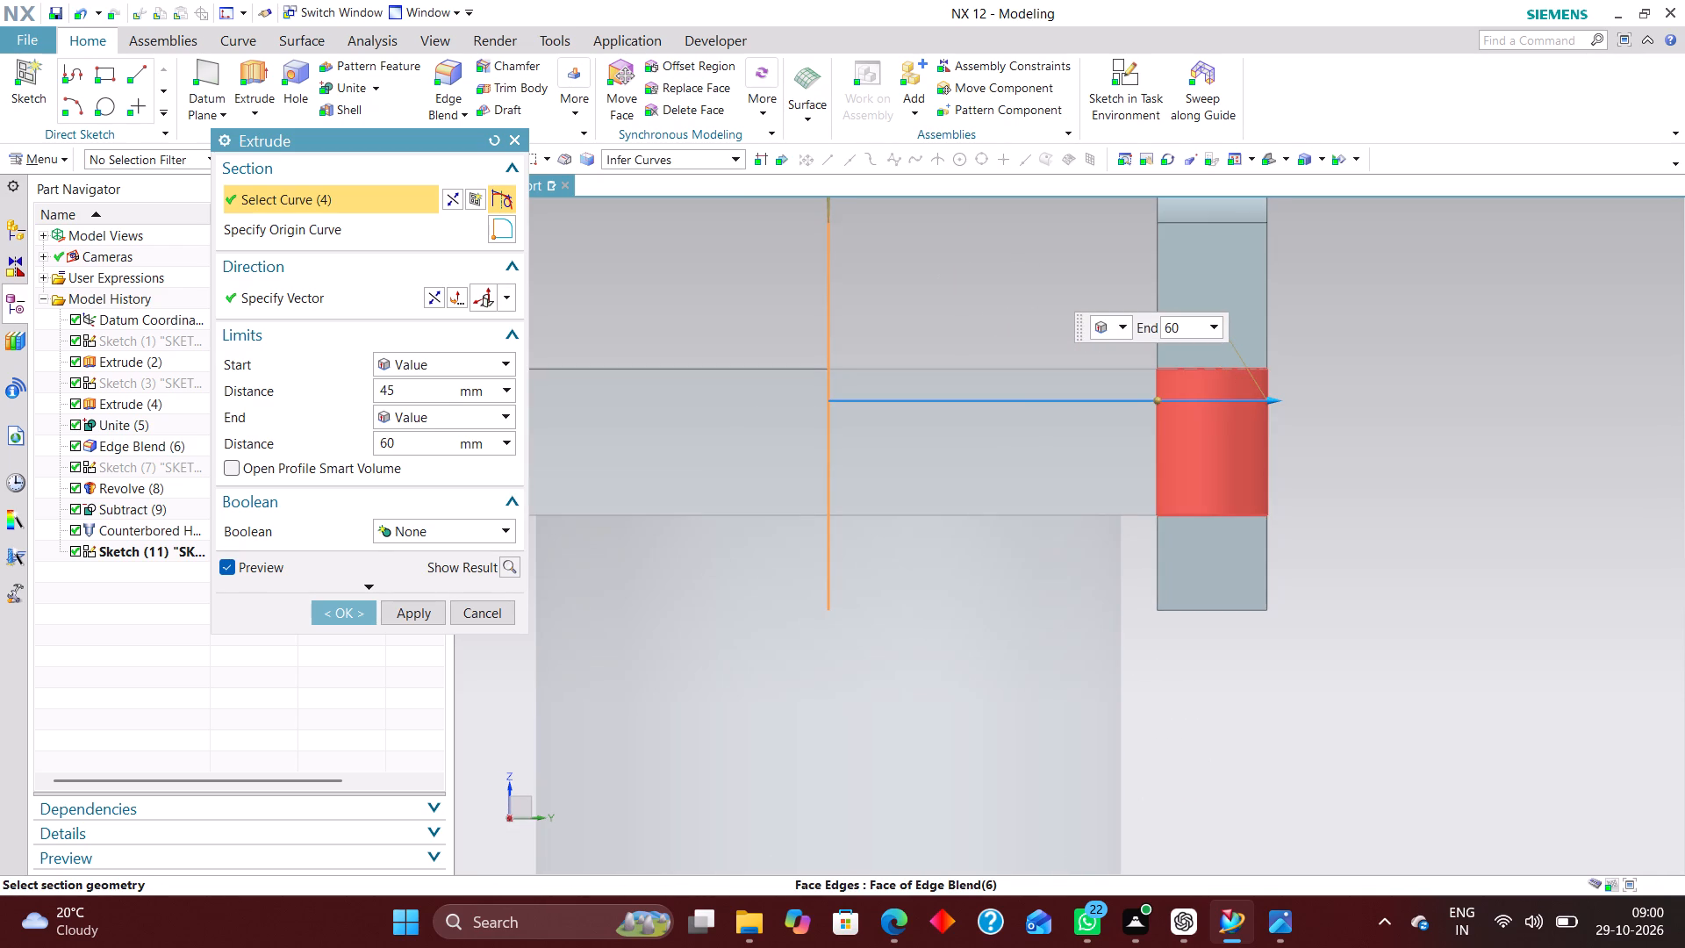
pyautogui.moveTo(1157, 400); pyautogui.dragTo(1117, 400)
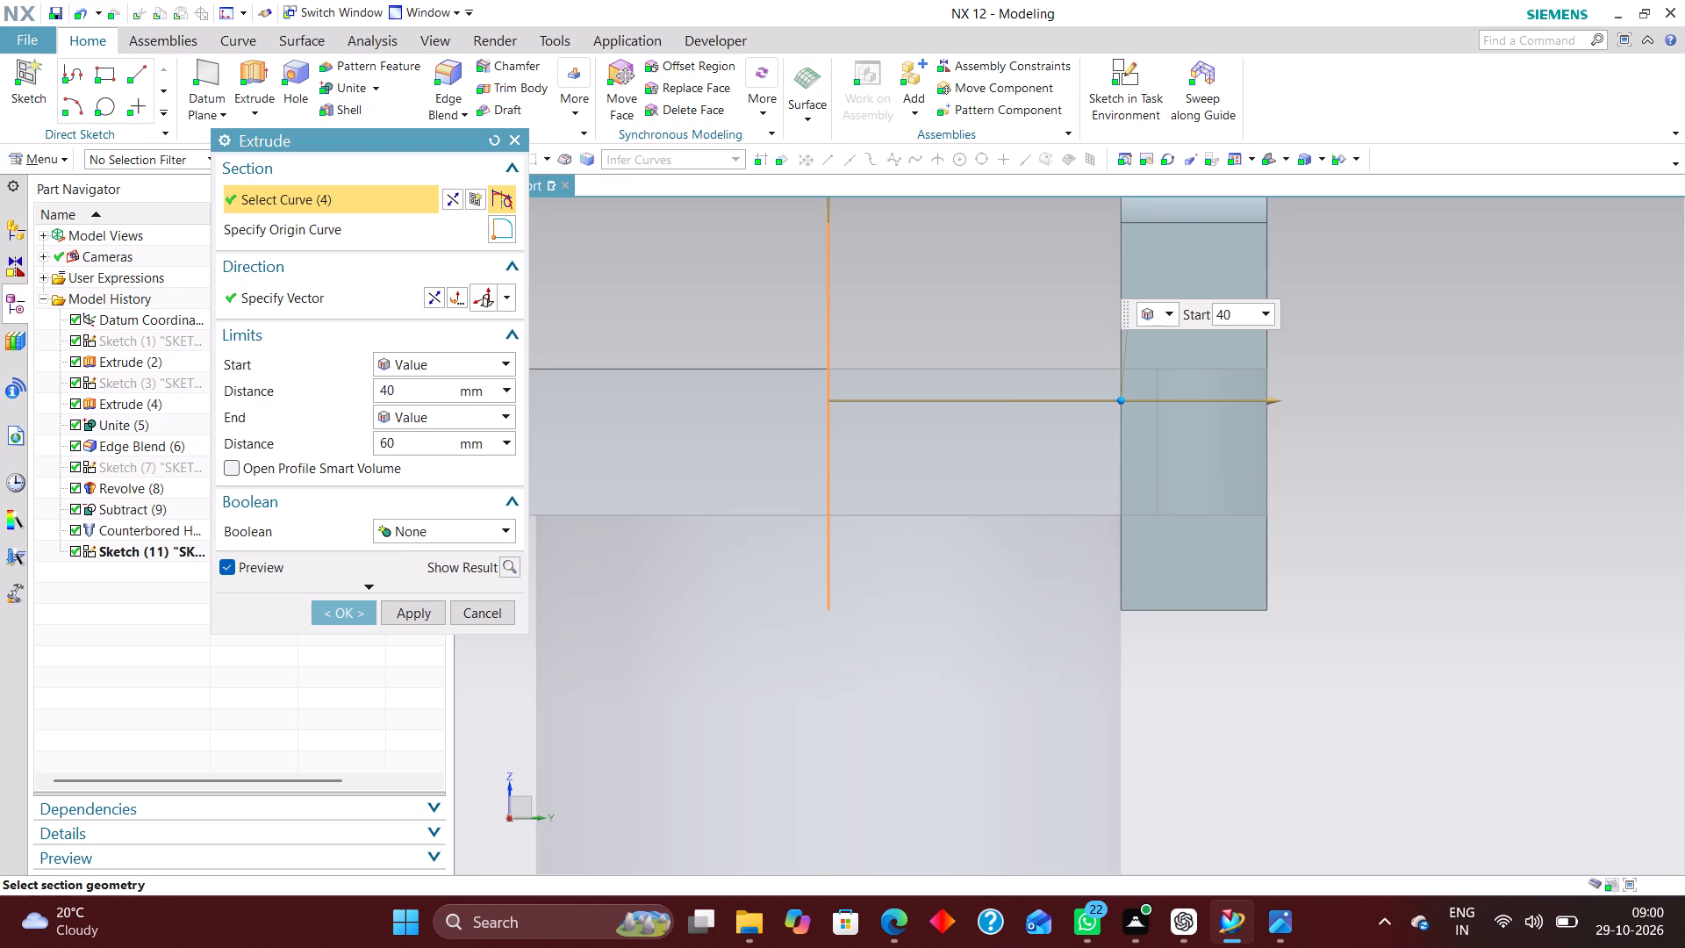
pyautogui.moveTo(1117, 400); pyautogui.dragTo(1120, 401)
pyautogui.moveTo(1120, 401); pyautogui.dragTo(1121, 401)
pyautogui.scroll(1, 1380, 462)
pyautogui.scroll(-2, 1350, 488)
pyautogui.moveTo(1365, 487); pyautogui.dragTo(1370, 529, button='middle')
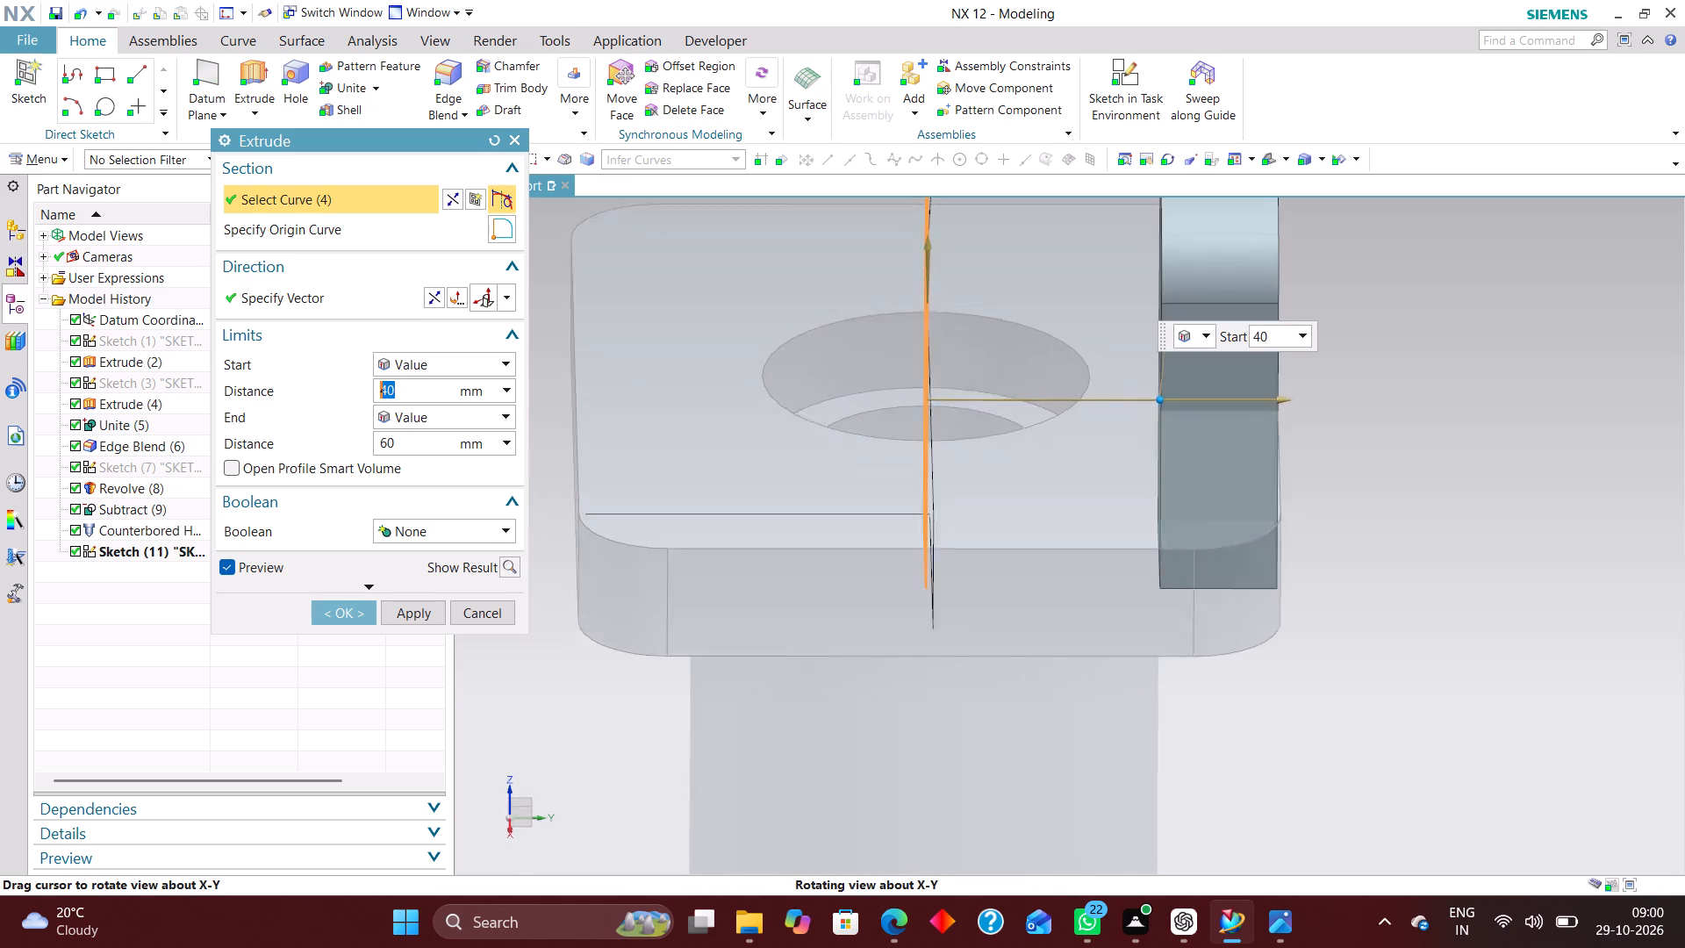
pyautogui.moveTo(1370, 529); pyautogui.dragTo(1367, 501, button='middle')
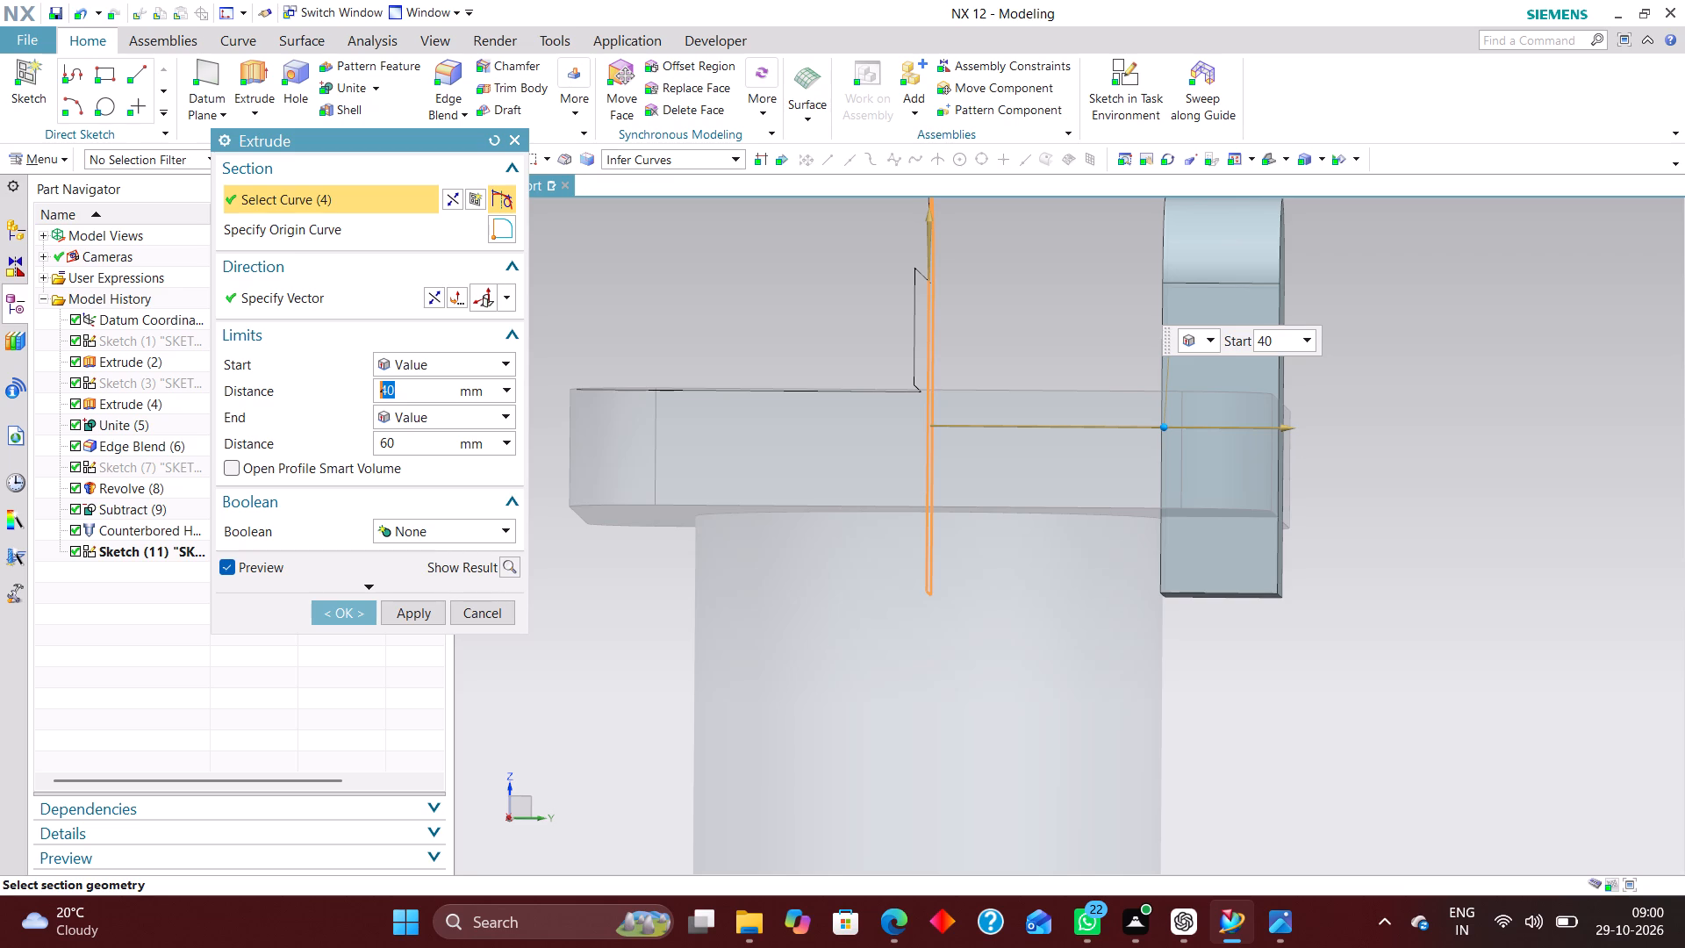
pyautogui.click(357, 608)
# Reopen the lug's extrusion for editing and set its start distance to 44 mm.
pyautogui.moveTo(1214, 616); pyautogui.dragTo(1276, 683, button='middle')
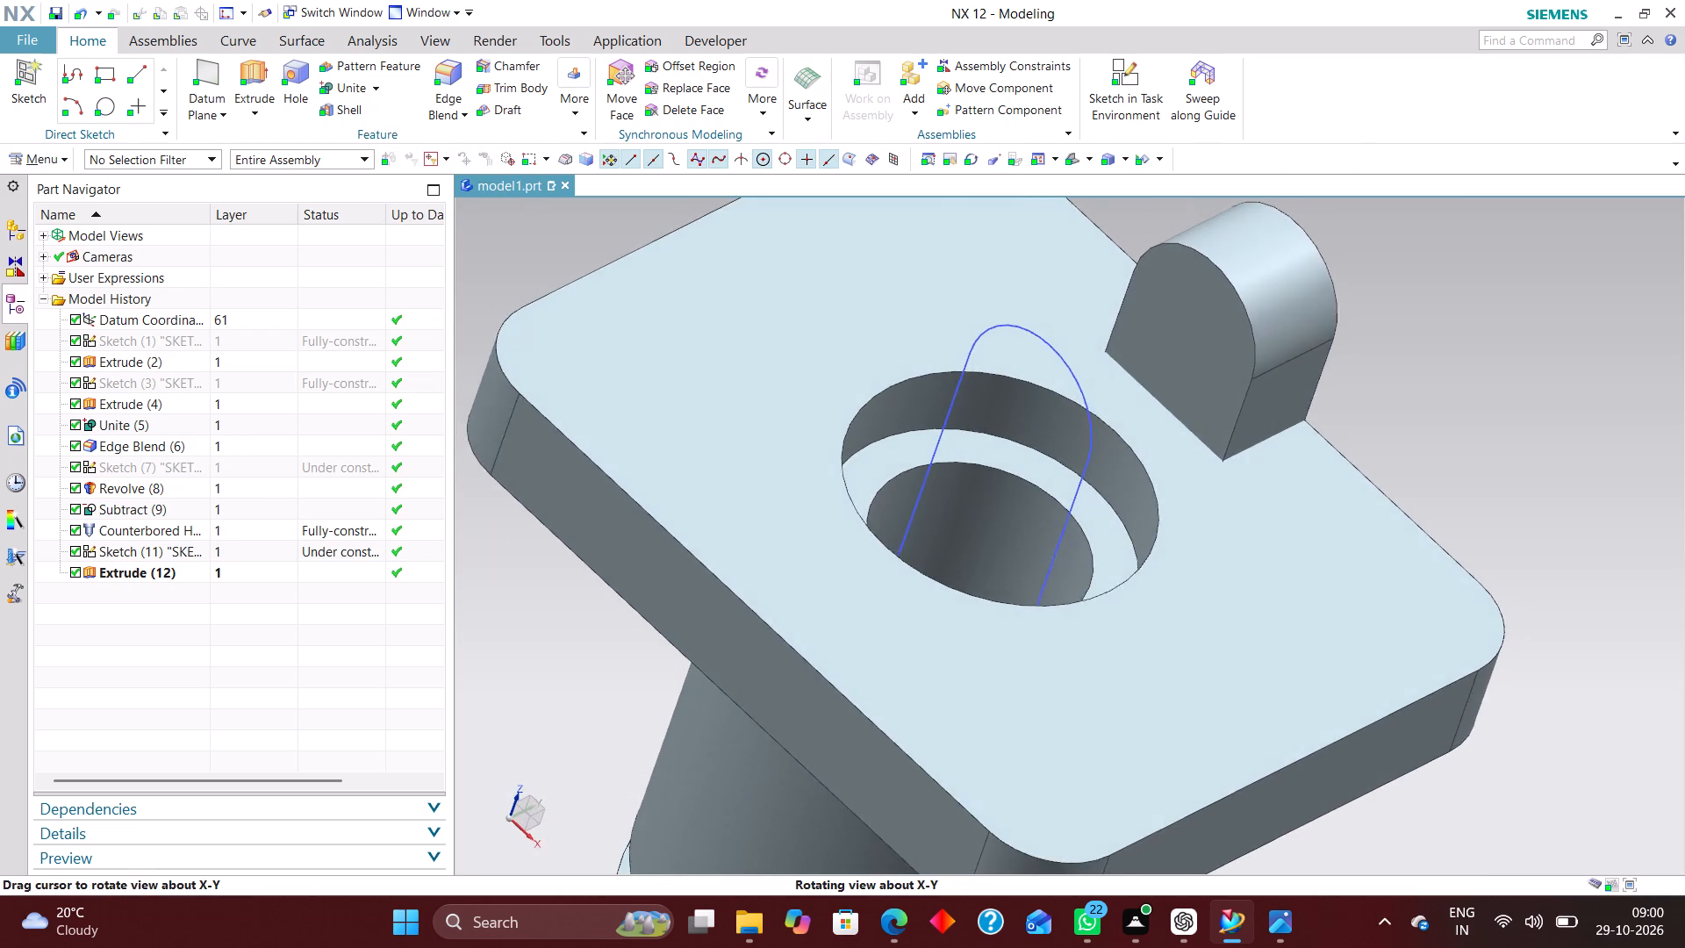
pyautogui.moveTo(1276, 683); pyautogui.dragTo(1262, 675, button='middle')
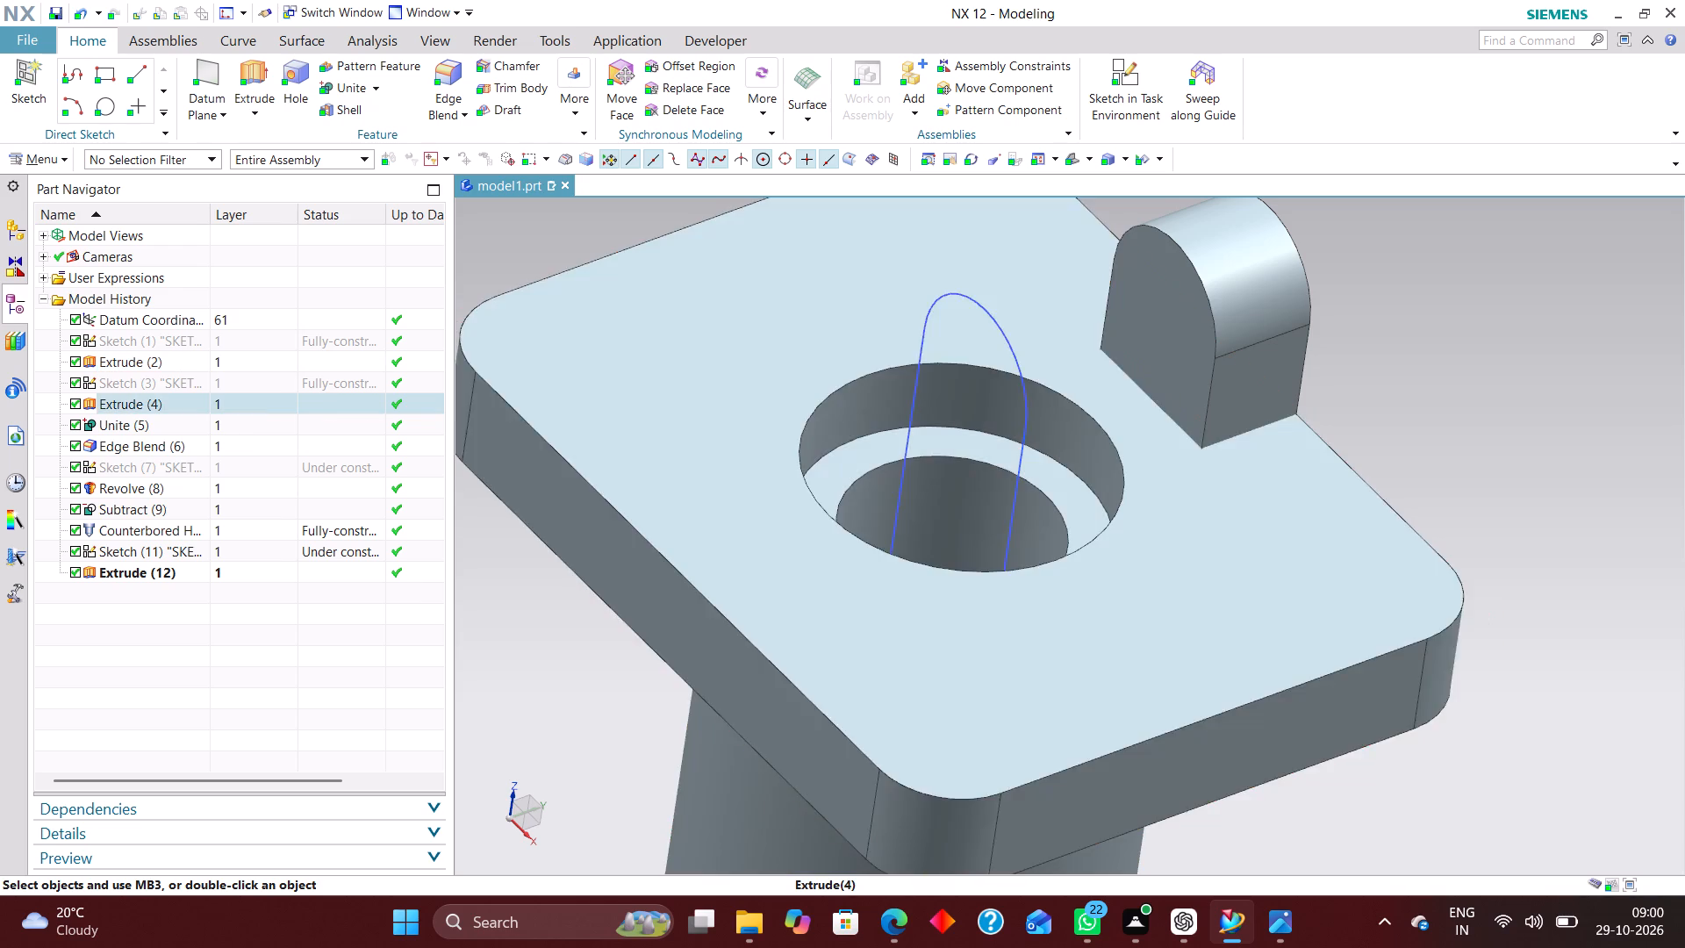
pyautogui.scroll(-3, 1058, 526)
pyautogui.moveTo(1285, 543); pyautogui.dragTo(1247, 517, button='middle')
pyautogui.doubleClick(1145, 443)
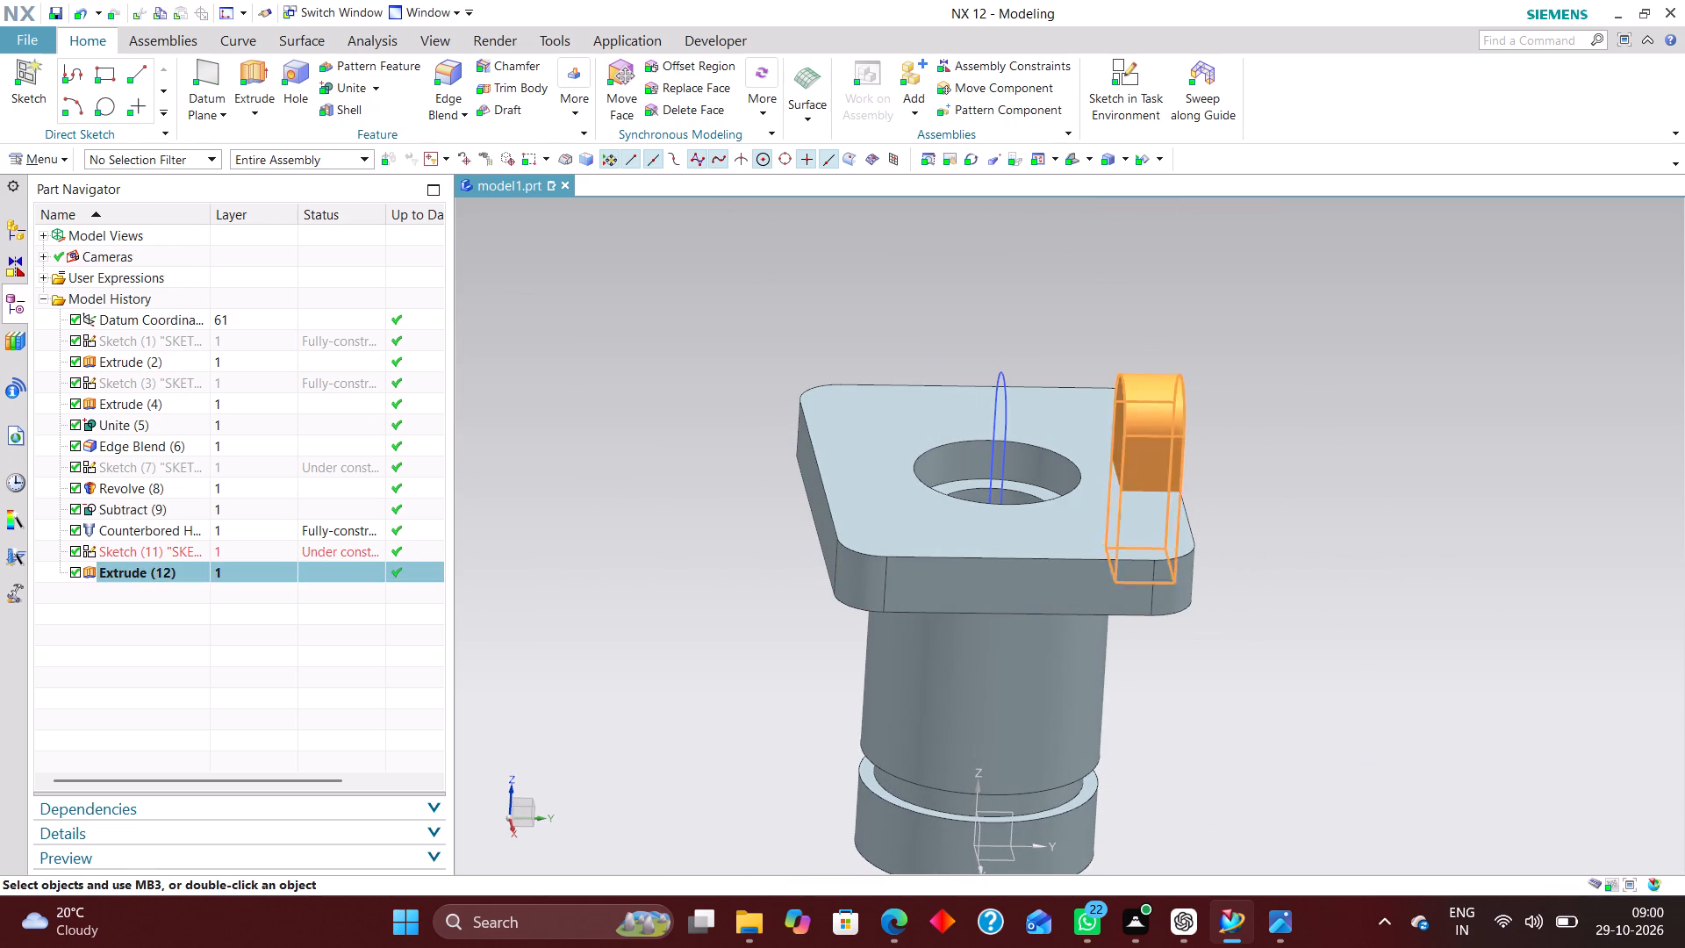
pyautogui.moveTo(1384, 522); pyautogui.dragTo(1238, 531, button='right')
pyautogui.scroll(4, 1169, 490)
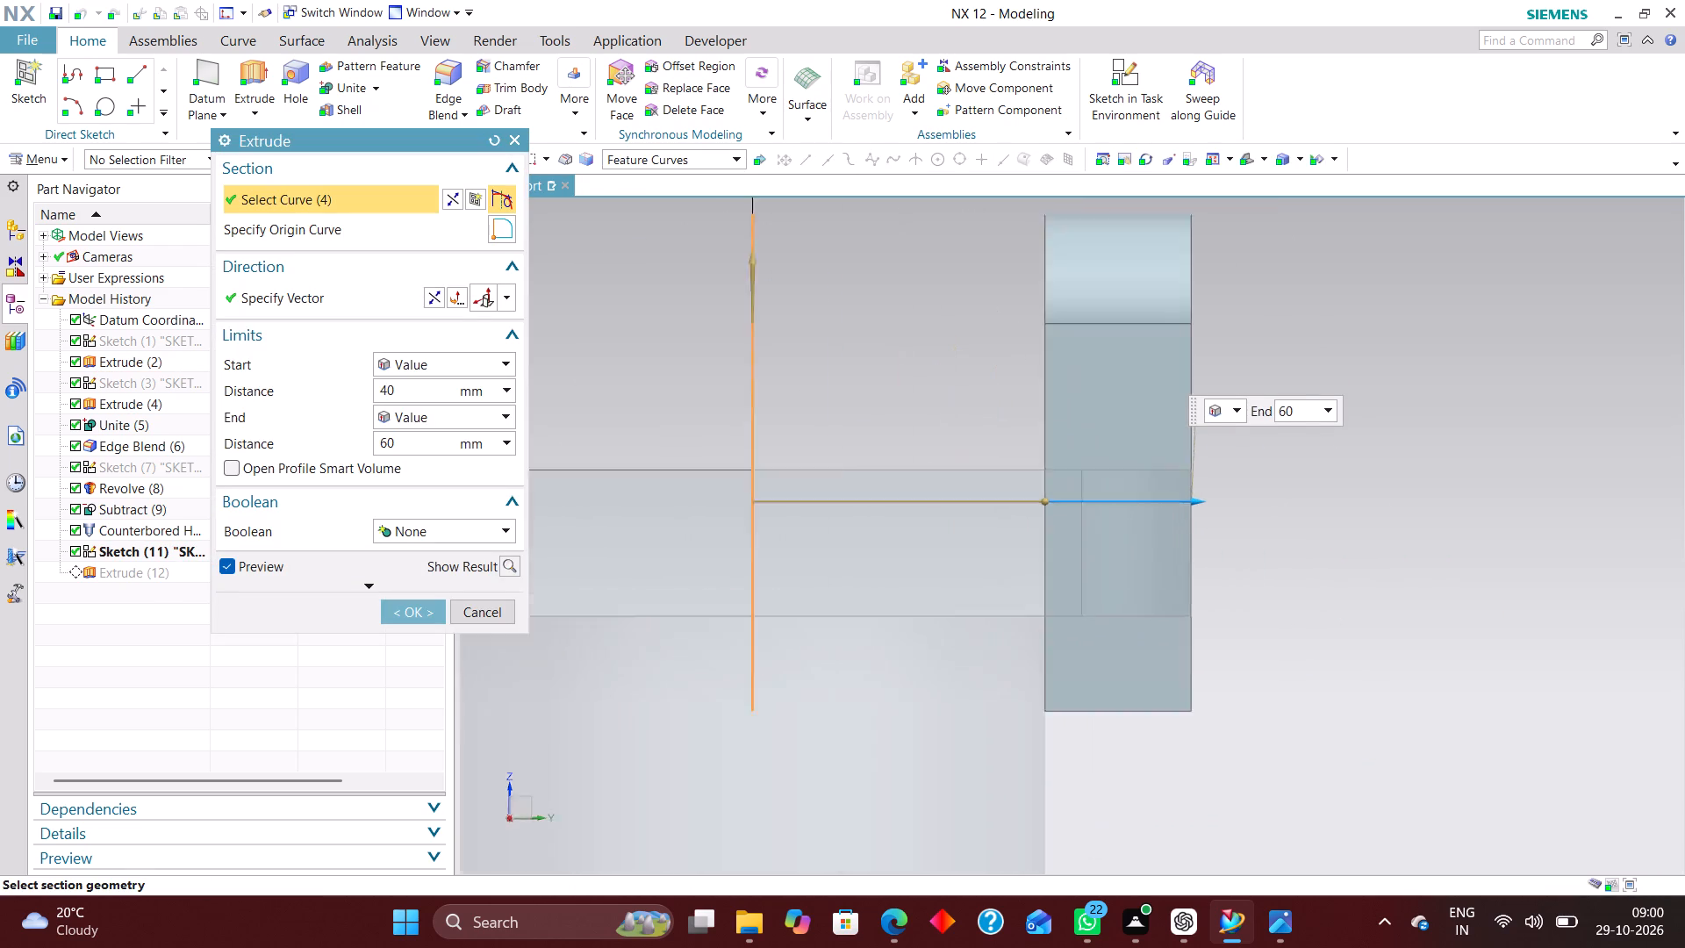
pyautogui.scroll(2, 1220, 563)
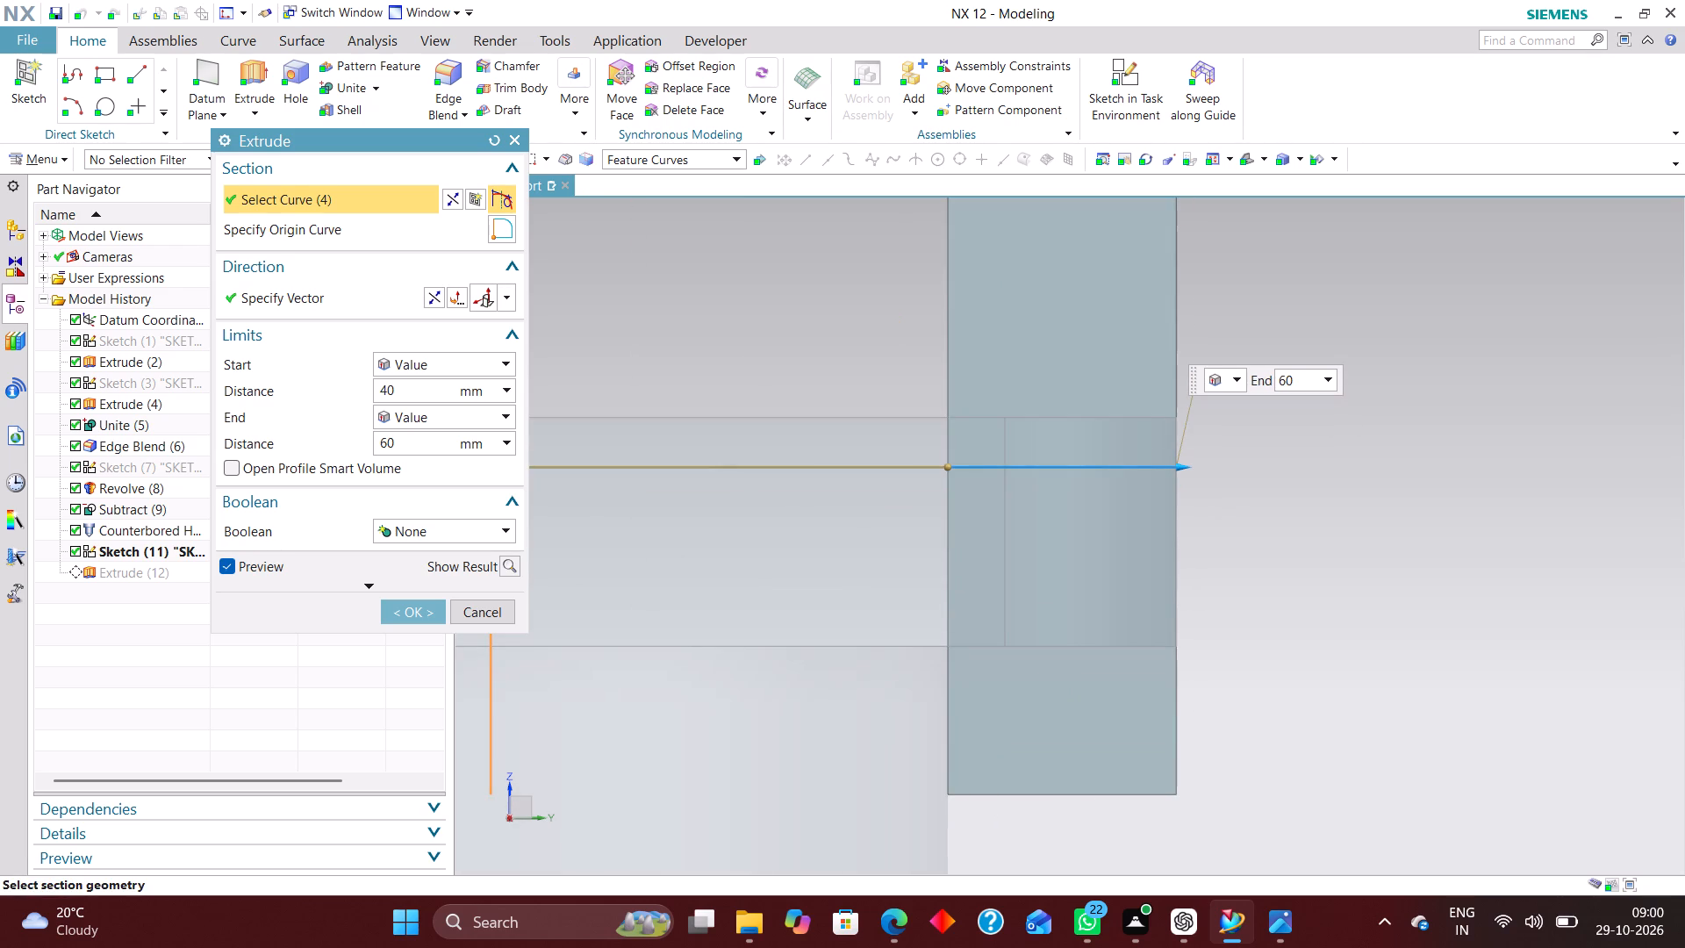
pyautogui.moveTo(946, 465); pyautogui.dragTo(967, 470)
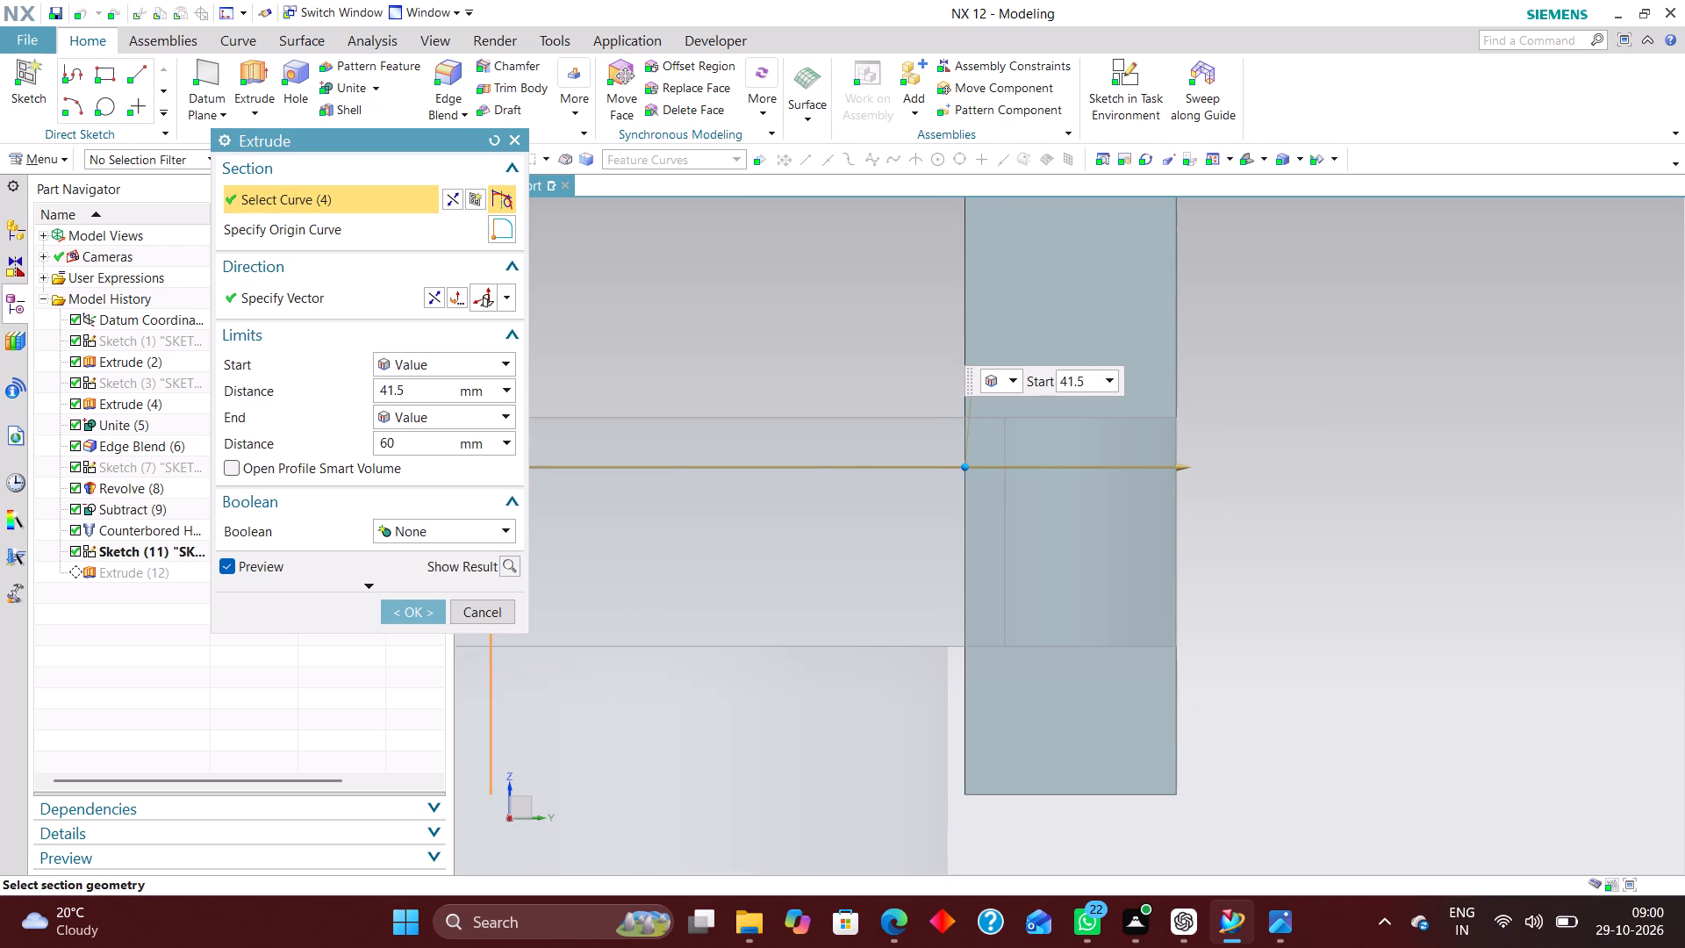
pyautogui.moveTo(967, 470); pyautogui.dragTo(988, 470)
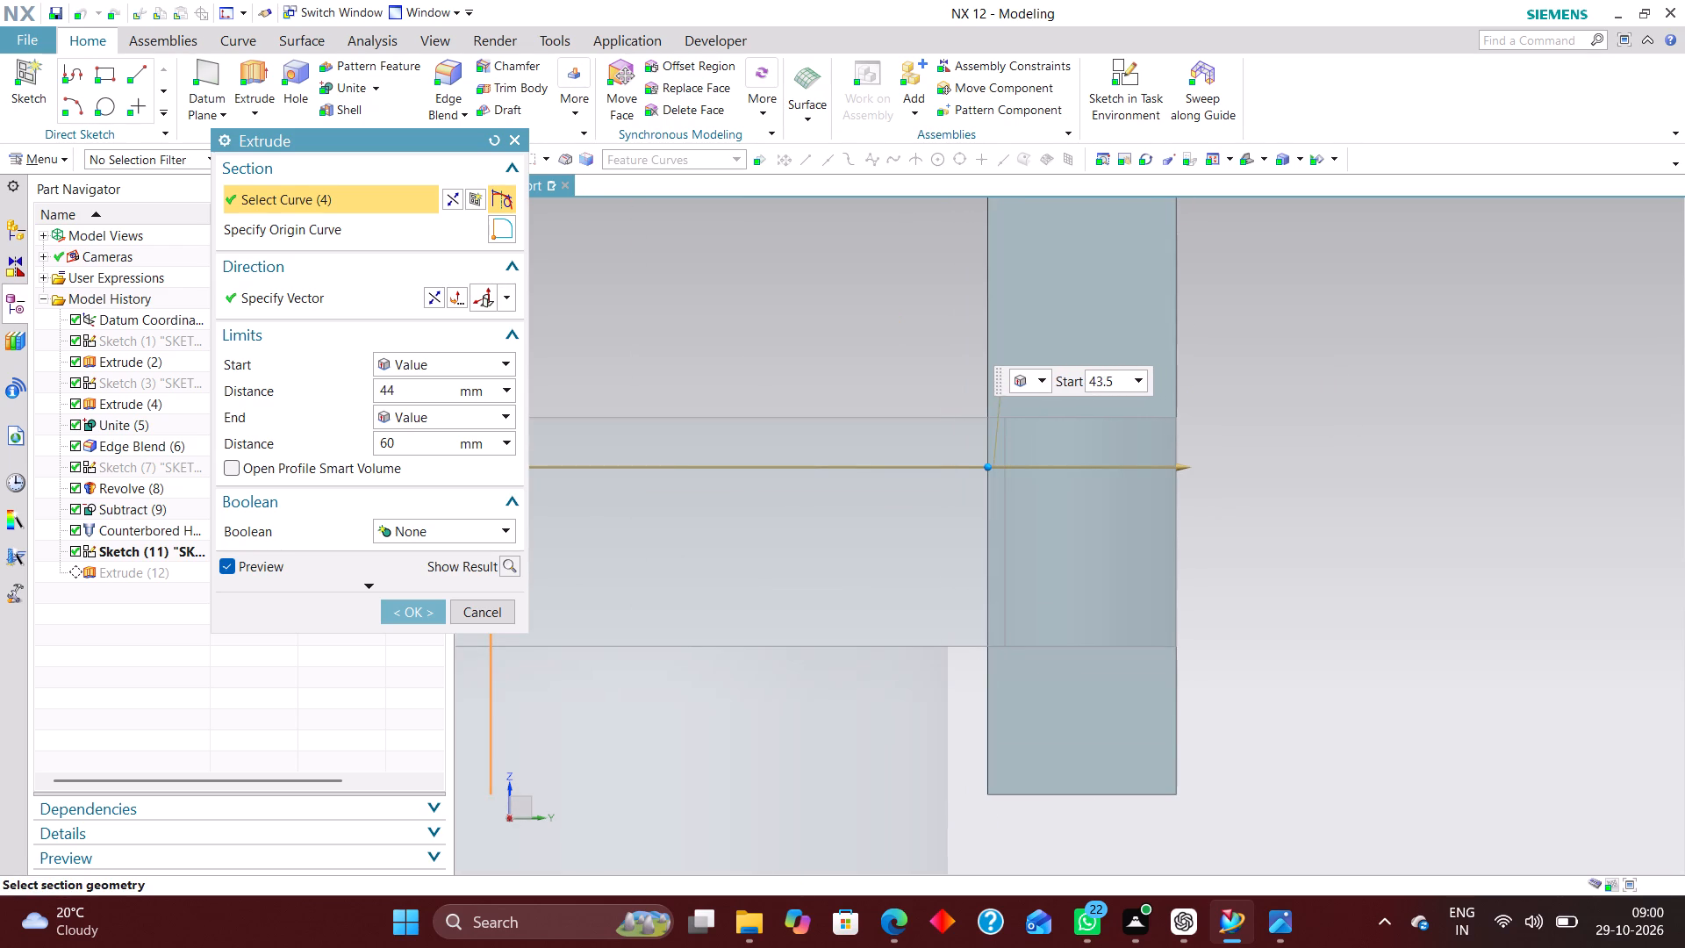
pyautogui.moveTo(988, 470); pyautogui.dragTo(991, 471)
pyautogui.click(419, 611)
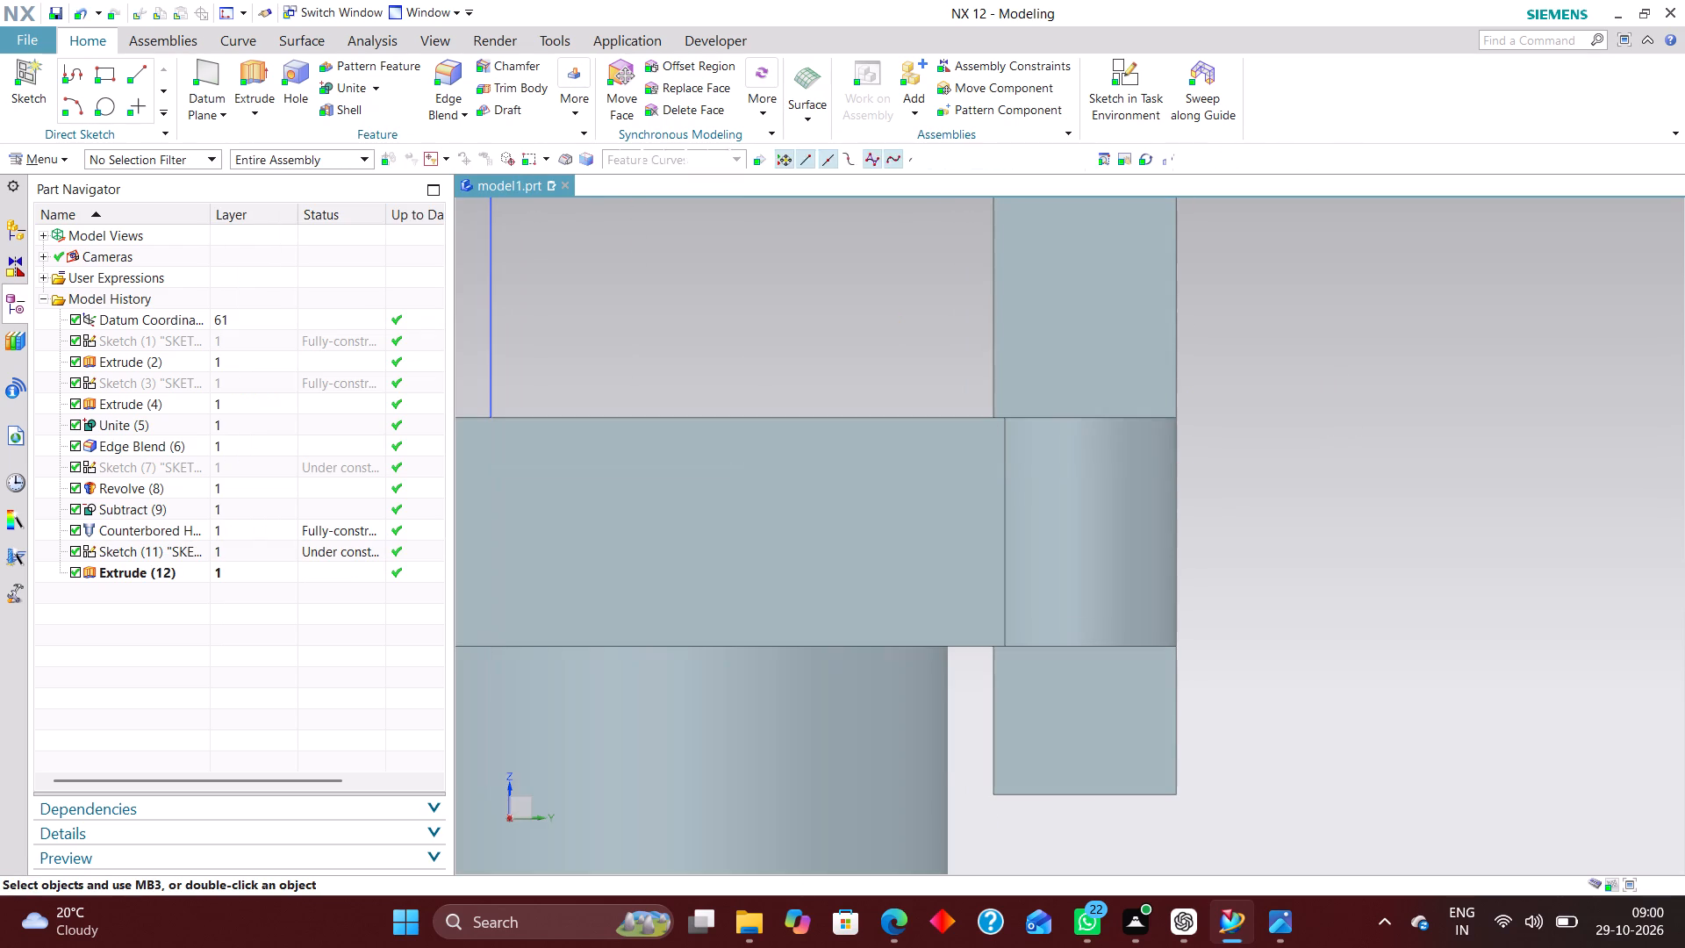
# Edit the arch sketch with rollback, raise the profile's bottom line into the plate's thickness, and finish the sketch.
pyautogui.scroll(-4, 865, 589)
pyautogui.moveTo(1047, 625); pyautogui.dragTo(1061, 597, button='middle')
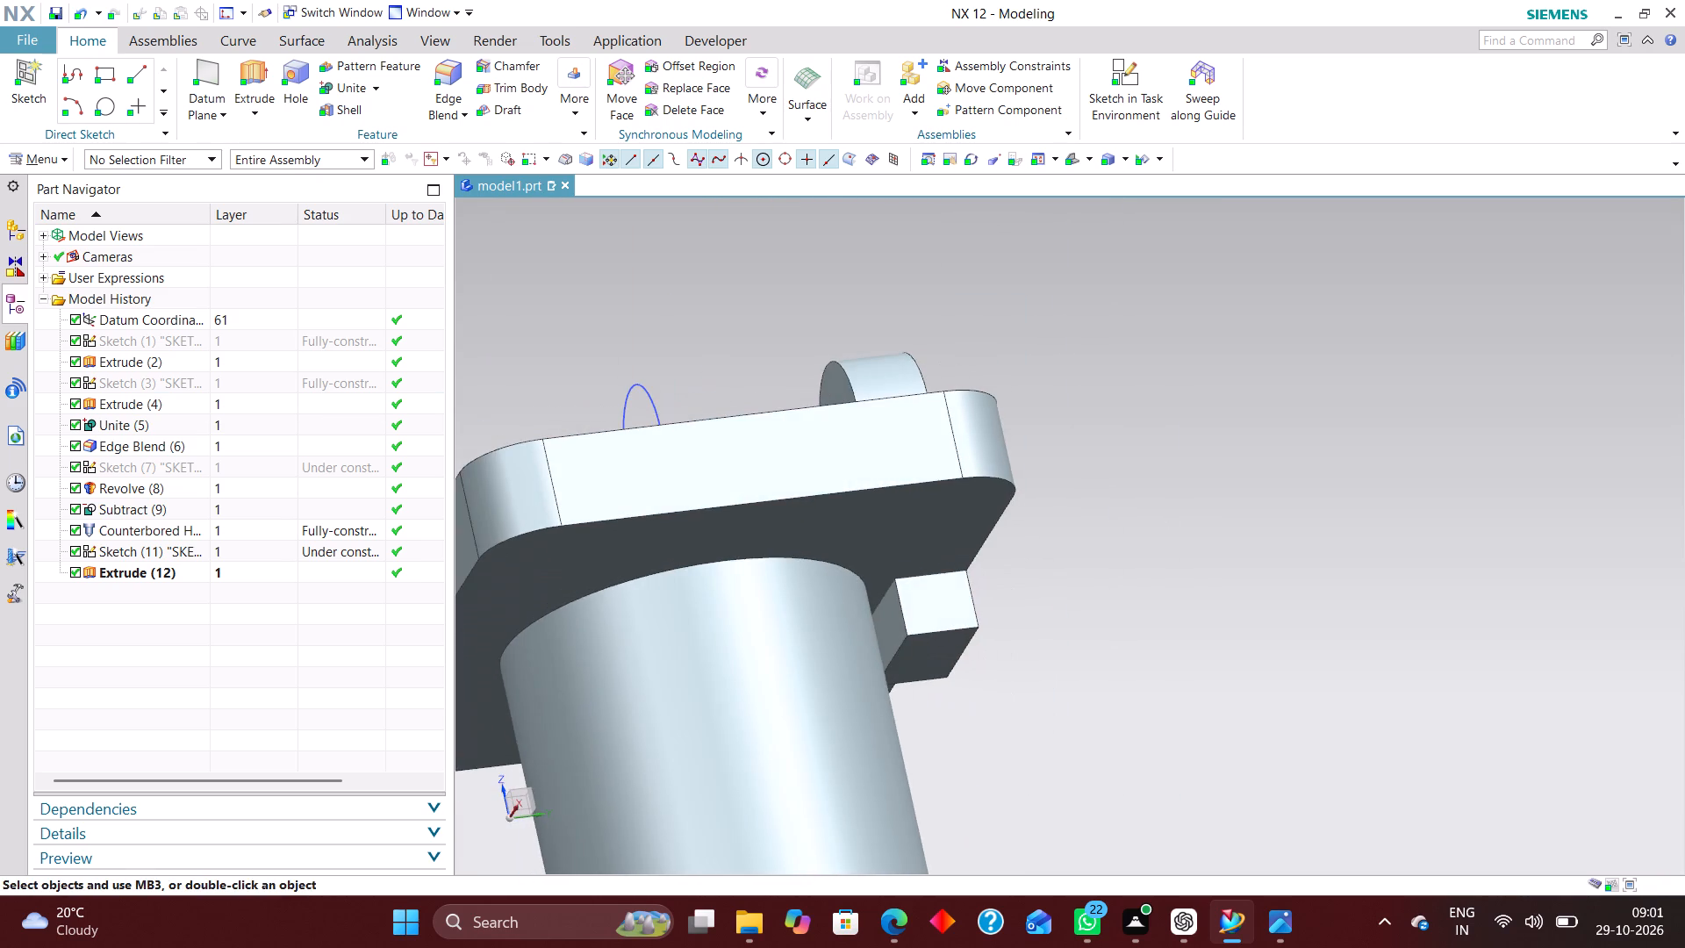
pyautogui.moveTo(1184, 646); pyautogui.dragTo(1222, 693, button='middle')
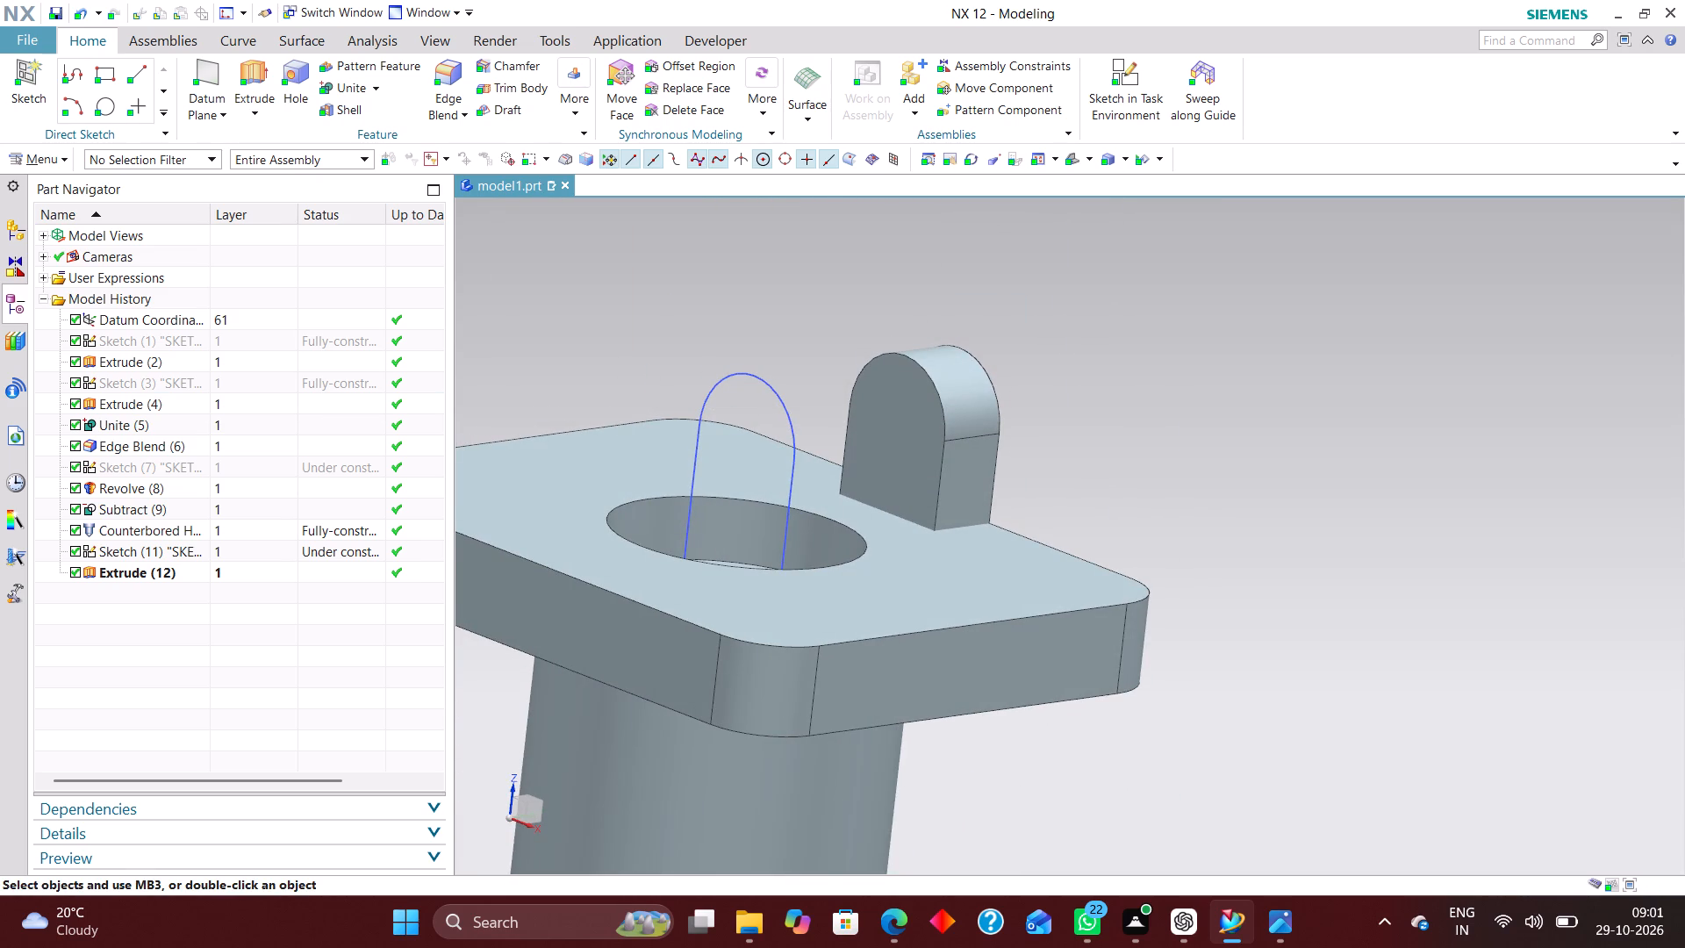
pyautogui.click(261, 551)
pyautogui.rightClick(262, 551)
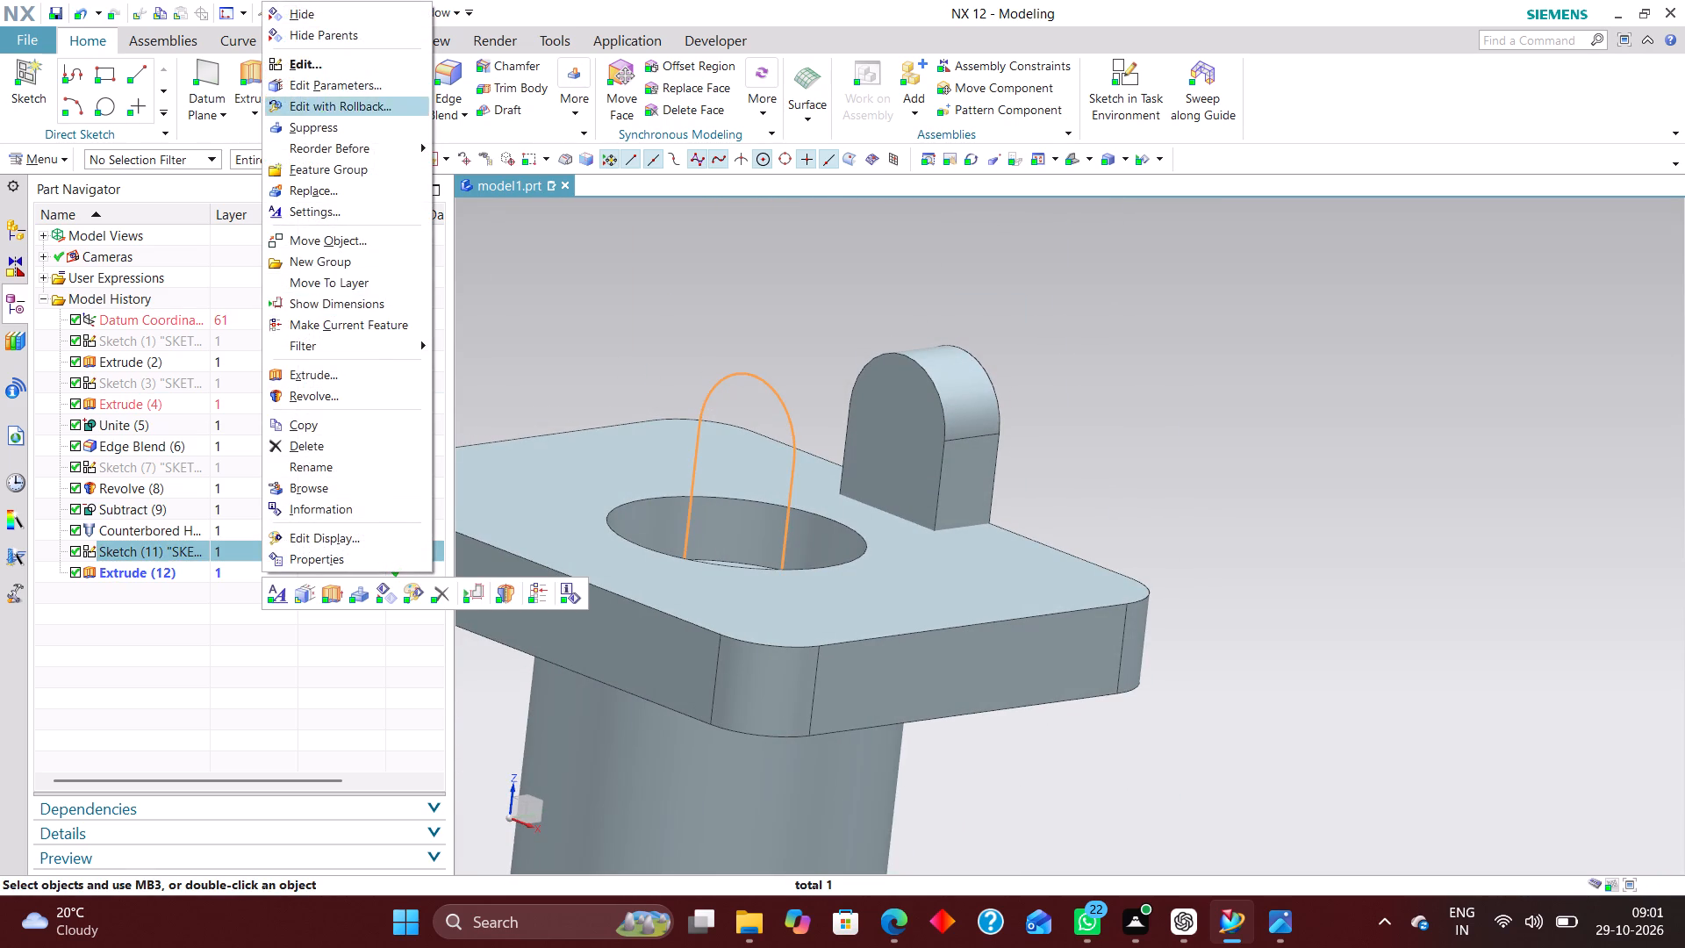
pyautogui.click(390, 104)
pyautogui.scroll(-2, 992, 622)
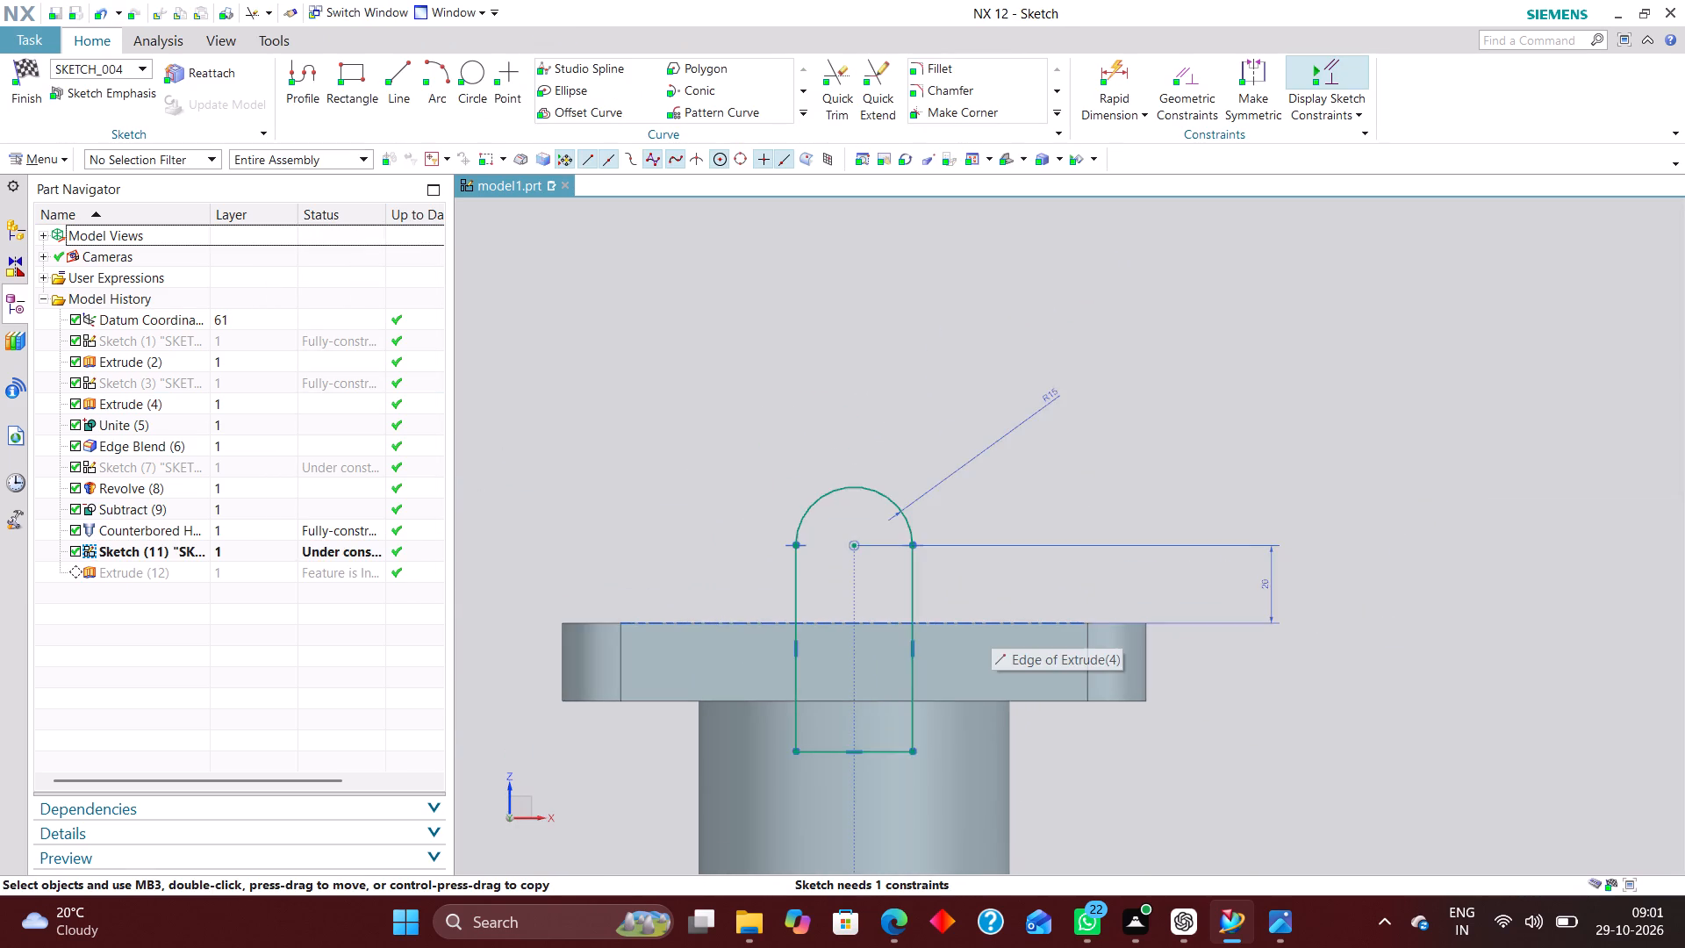
pyautogui.scroll(3, 830, 760)
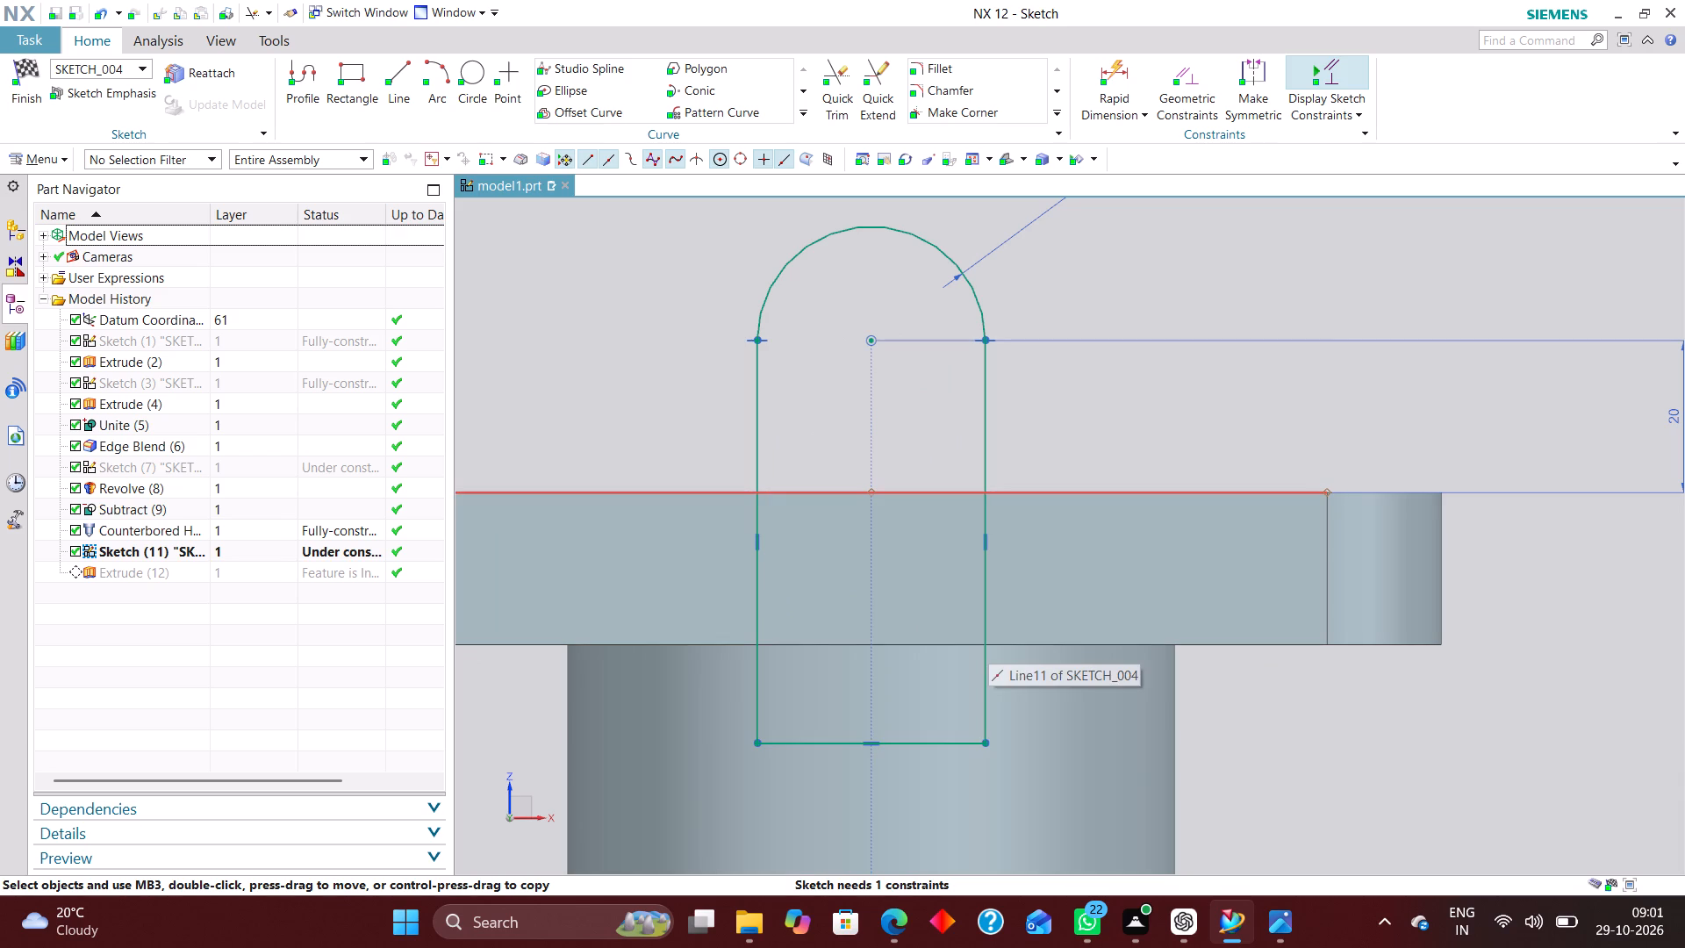
pyautogui.scroll(-2, 893, 499)
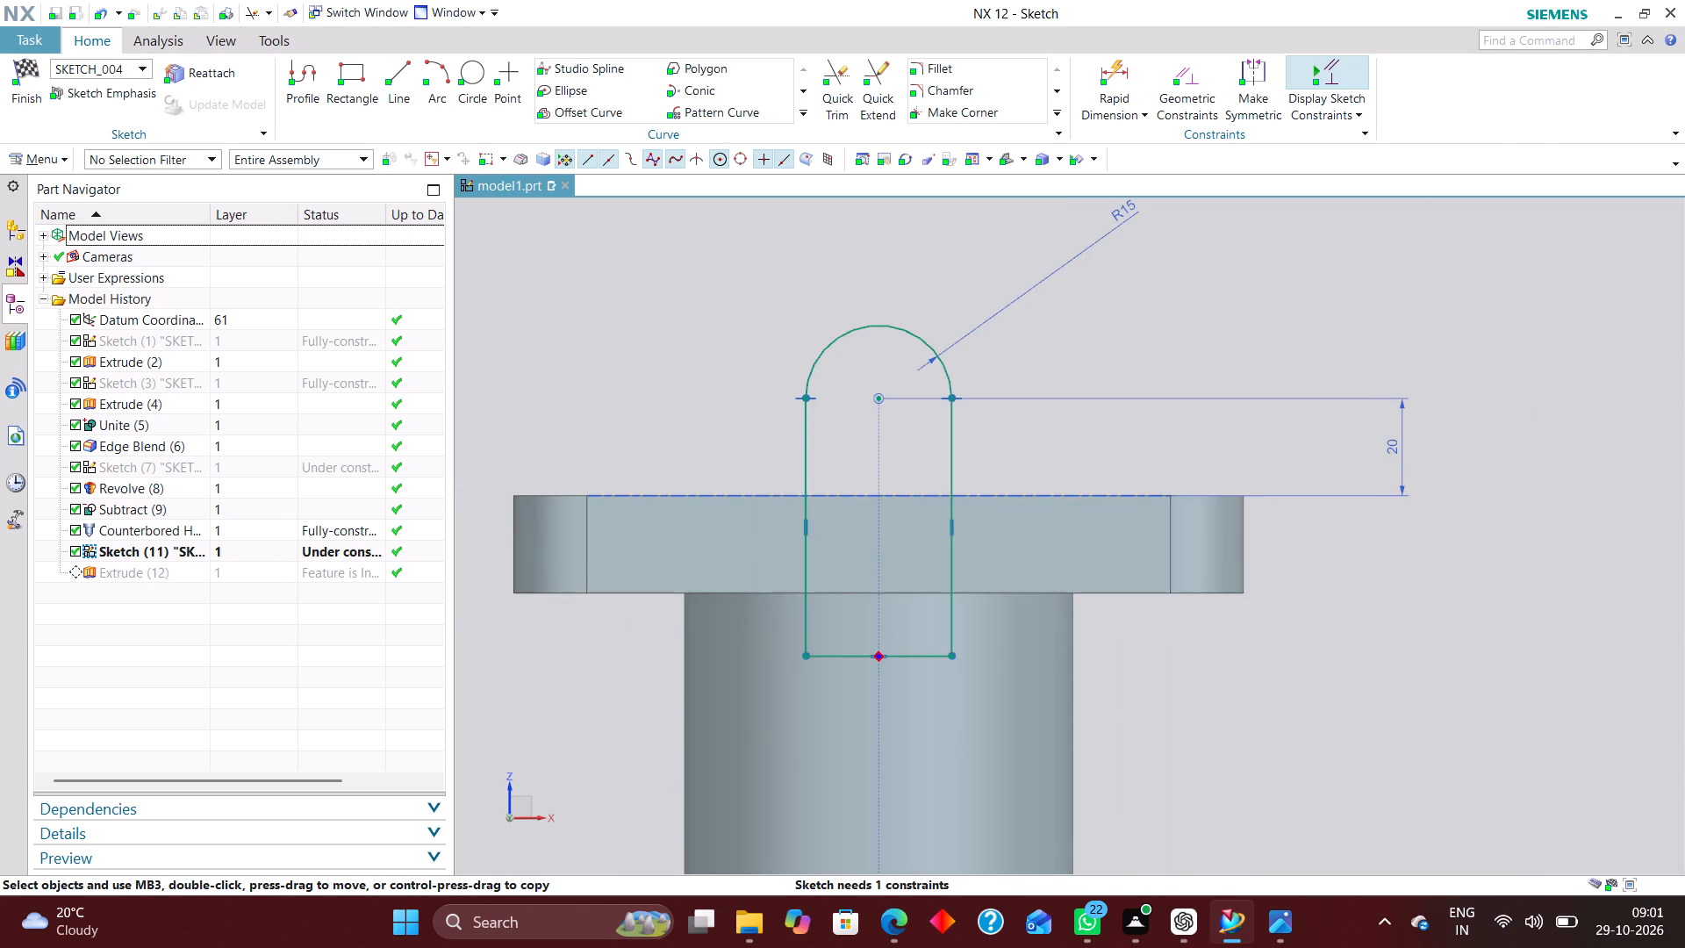
pyautogui.moveTo(883, 658); pyautogui.dragTo(900, 557)
pyautogui.scroll(-3, 996, 628)
pyautogui.moveTo(1183, 646); pyautogui.dragTo(1004, 636, button='middle')
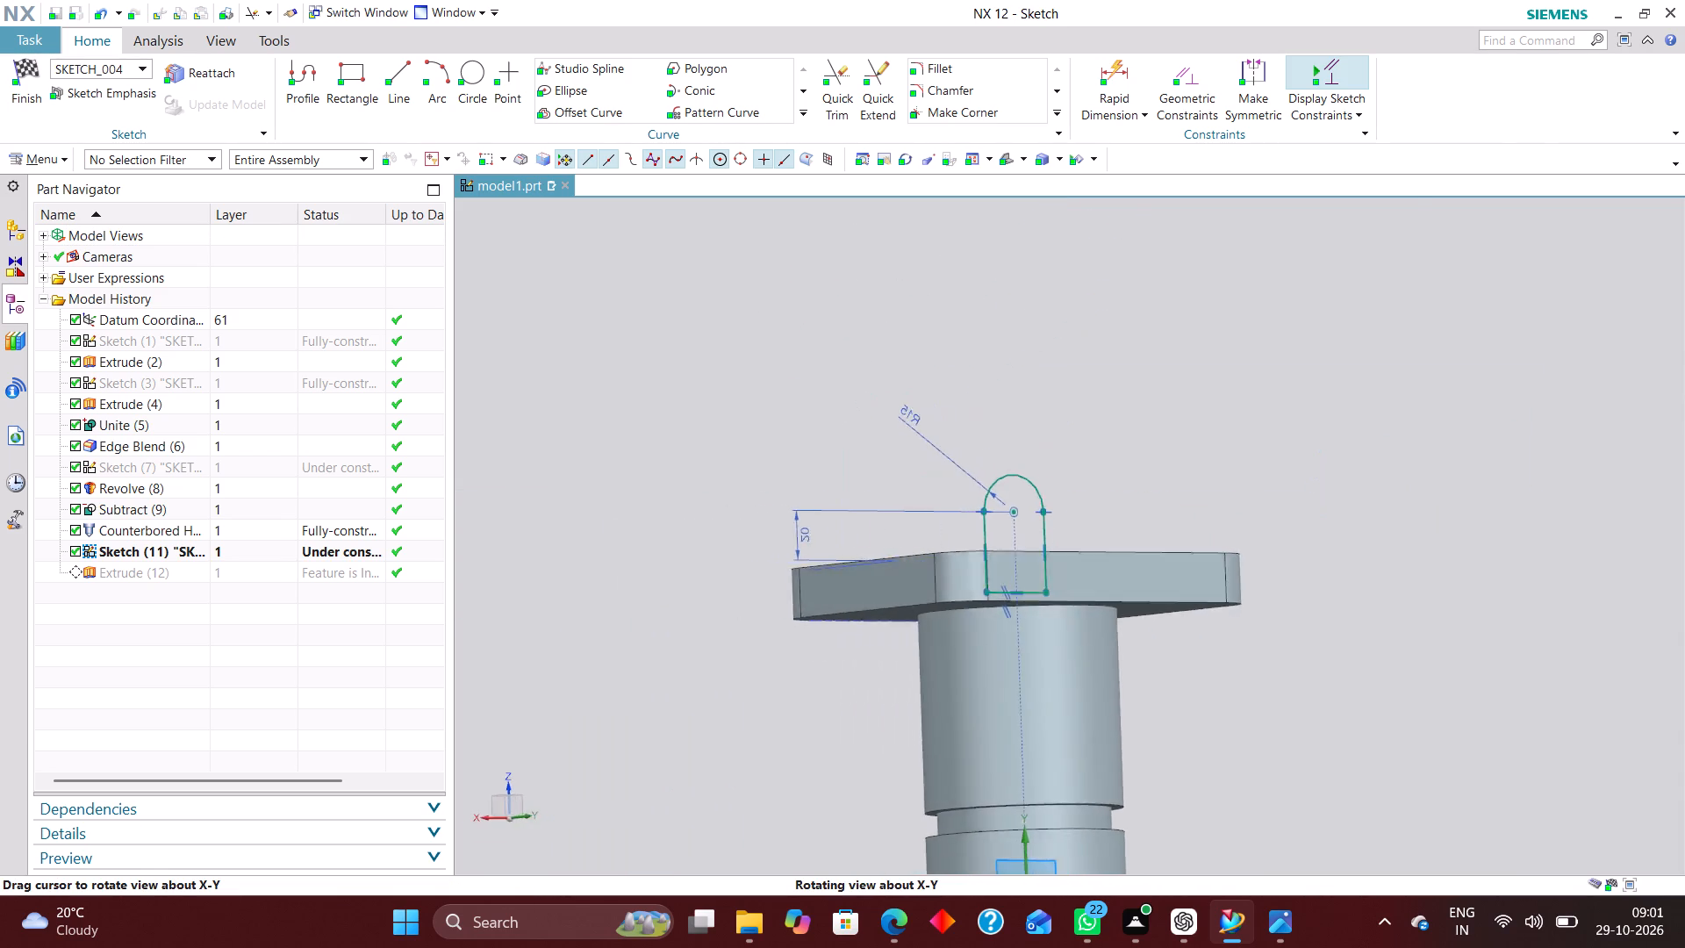
pyautogui.moveTo(1004, 636); pyautogui.dragTo(1099, 636, button='middle')
pyautogui.click(39, 68)
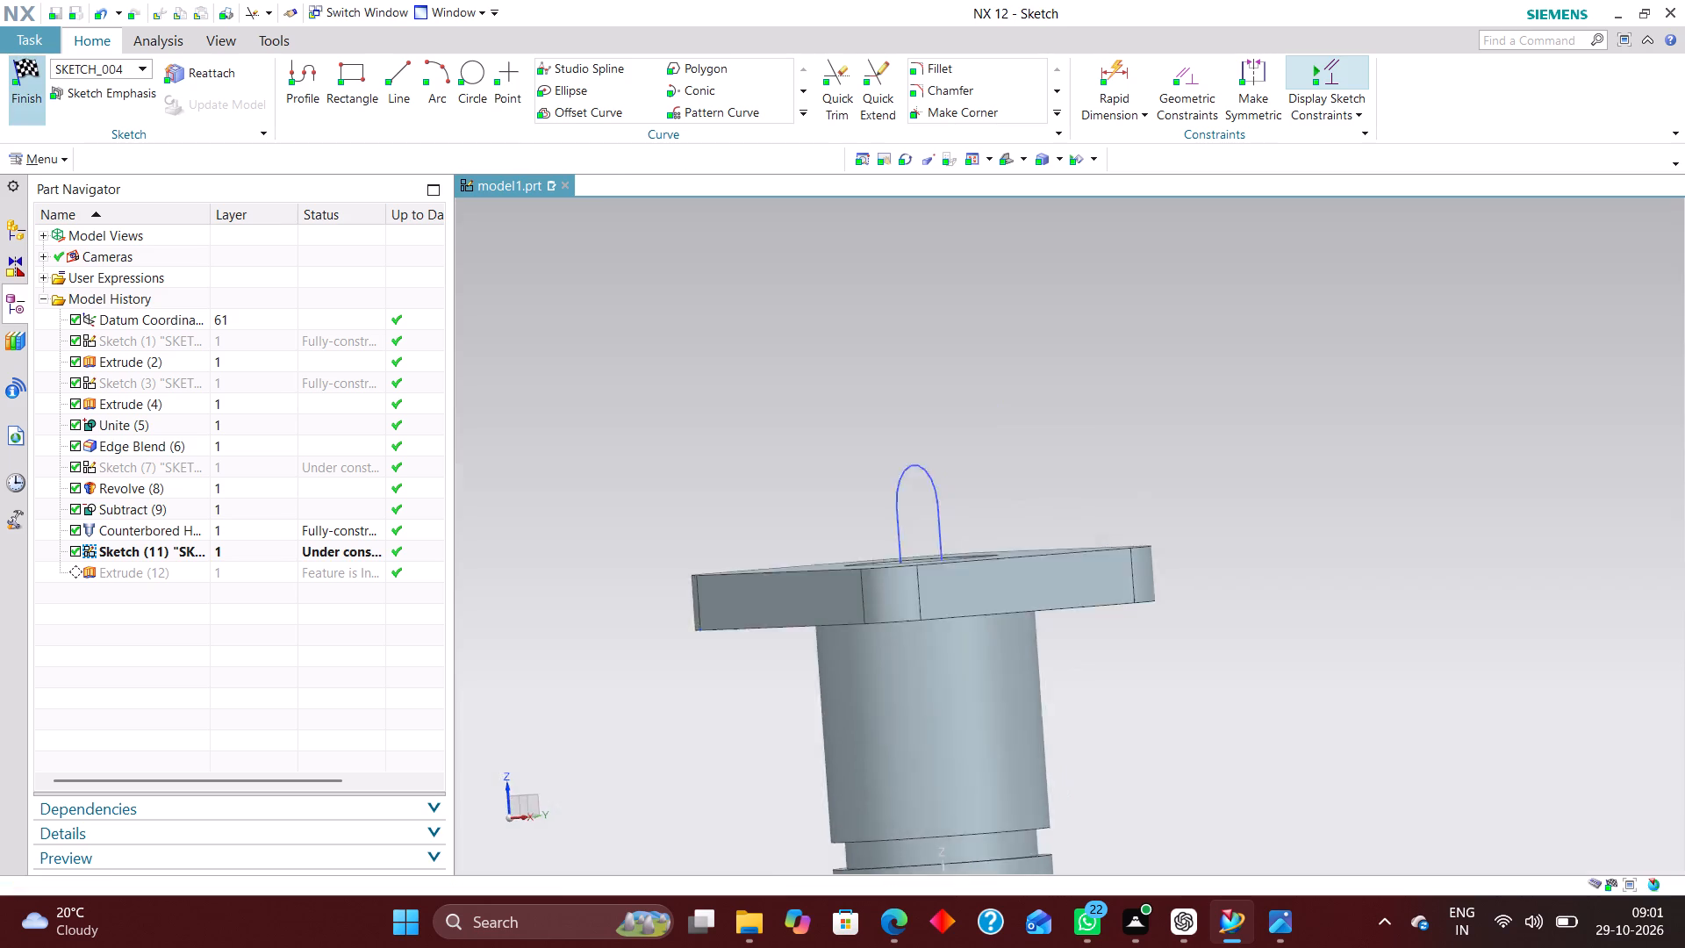
# Unite the upright lug with the plate and cylinder body as the target.
pyautogui.scroll(-2, 1083, 462)
pyautogui.moveTo(1173, 505); pyautogui.dragTo(1003, 457, button='middle')
pyautogui.middleClick(1003, 460)
pyautogui.moveTo(1038, 480); pyautogui.dragTo(1164, 504, button='middle')
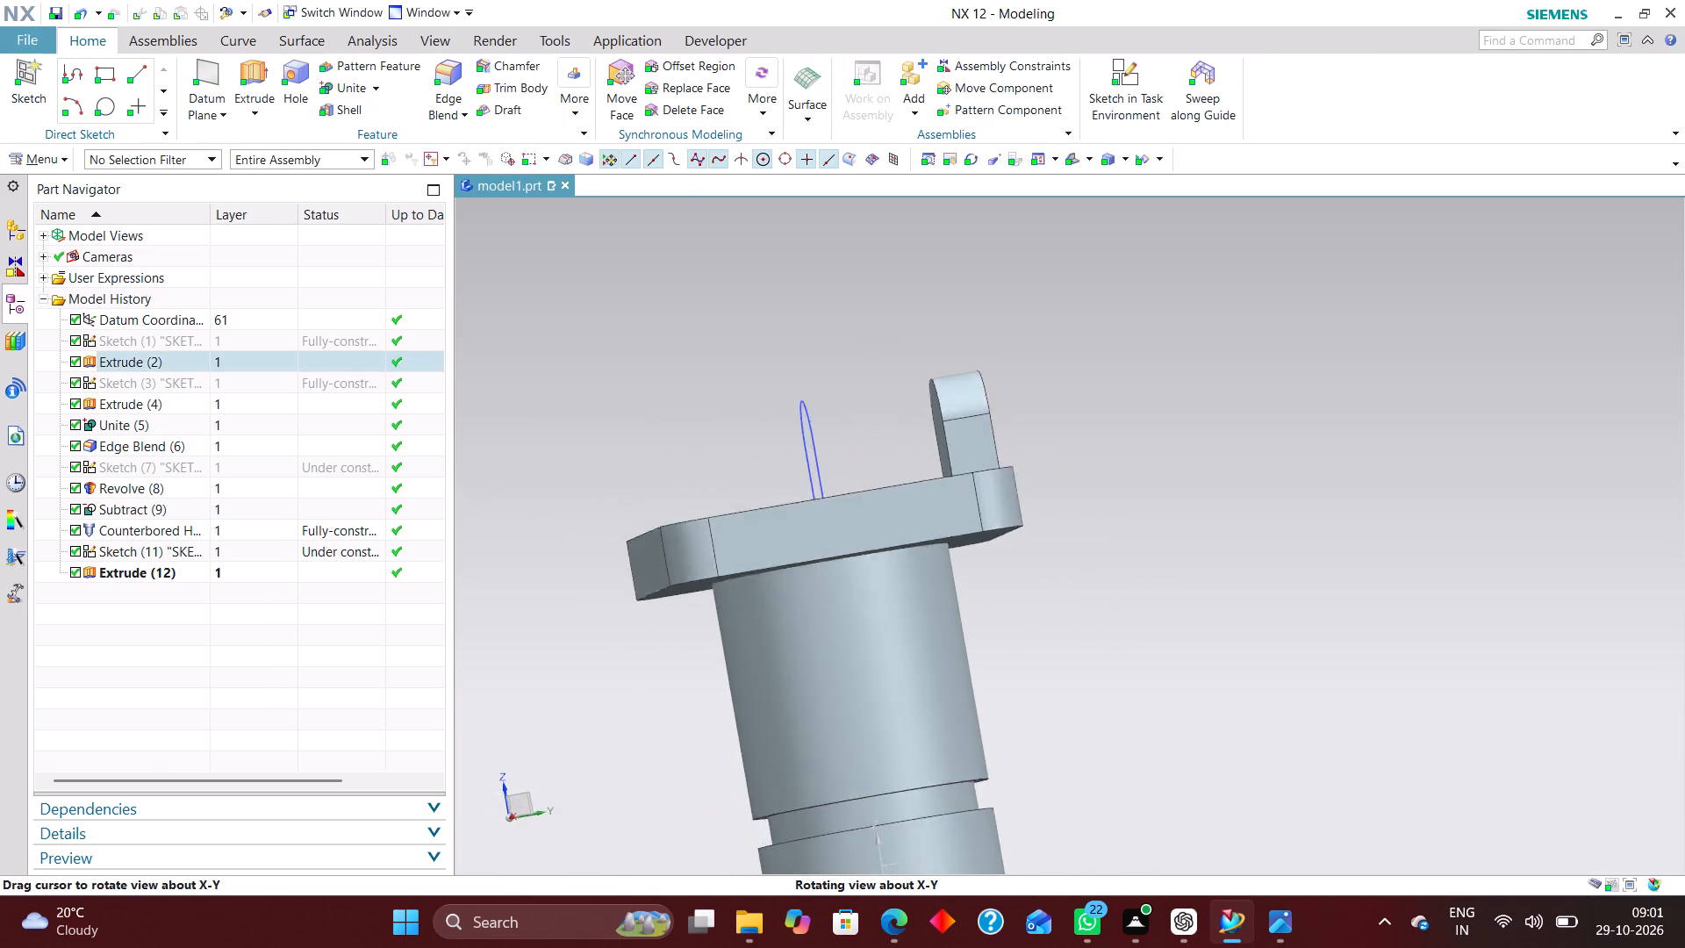
pyautogui.moveTo(1164, 504); pyautogui.dragTo(1159, 521, button='middle')
pyautogui.click(344, 91)
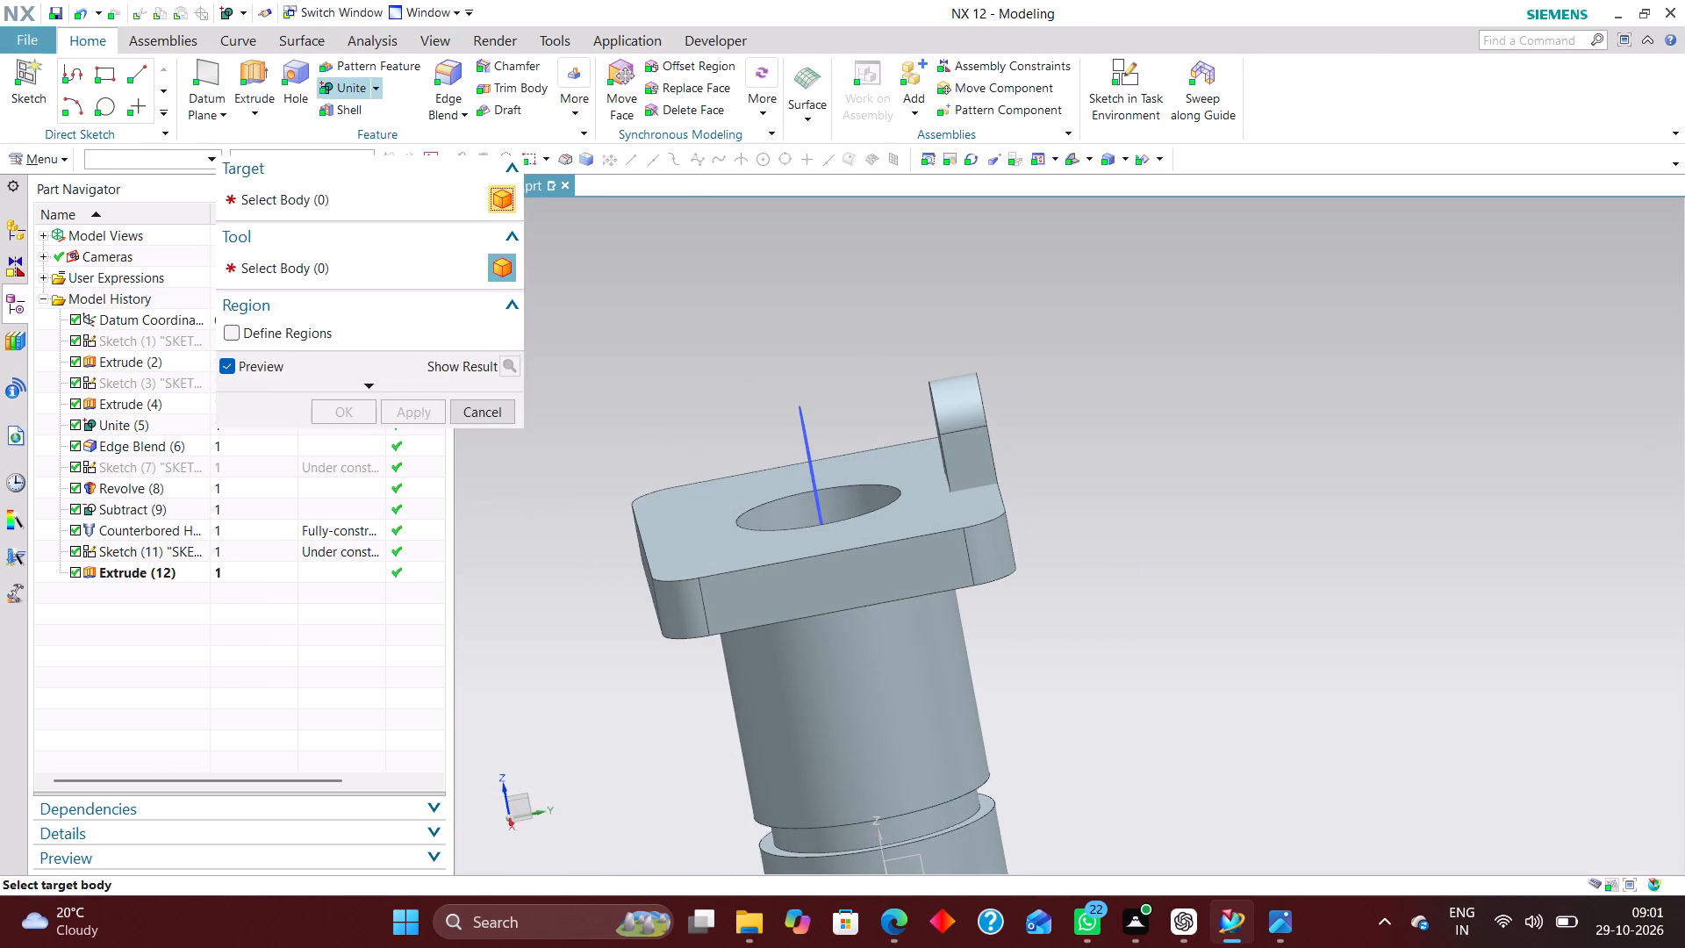
pyautogui.click(709, 575)
pyautogui.click(952, 417)
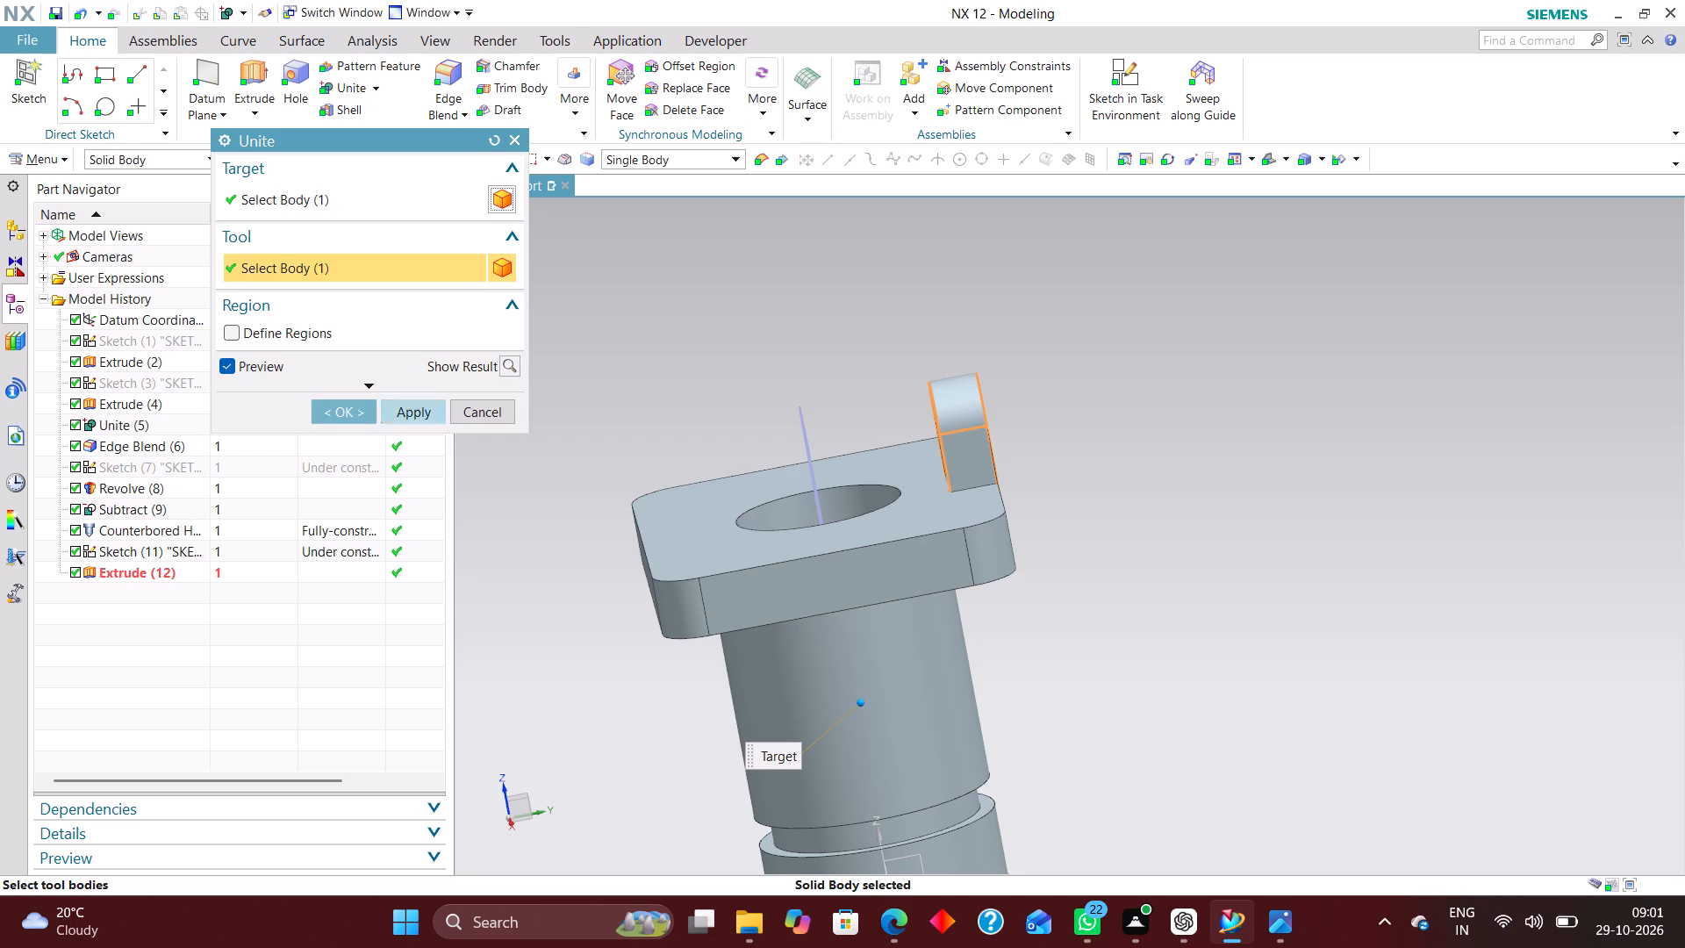
pyautogui.click(326, 407)
# Hide the arch profile sketch standing over the central bore.
pyautogui.moveTo(800, 416); pyautogui.dragTo(802, 427, button='right')
pyautogui.click(1266, 517)
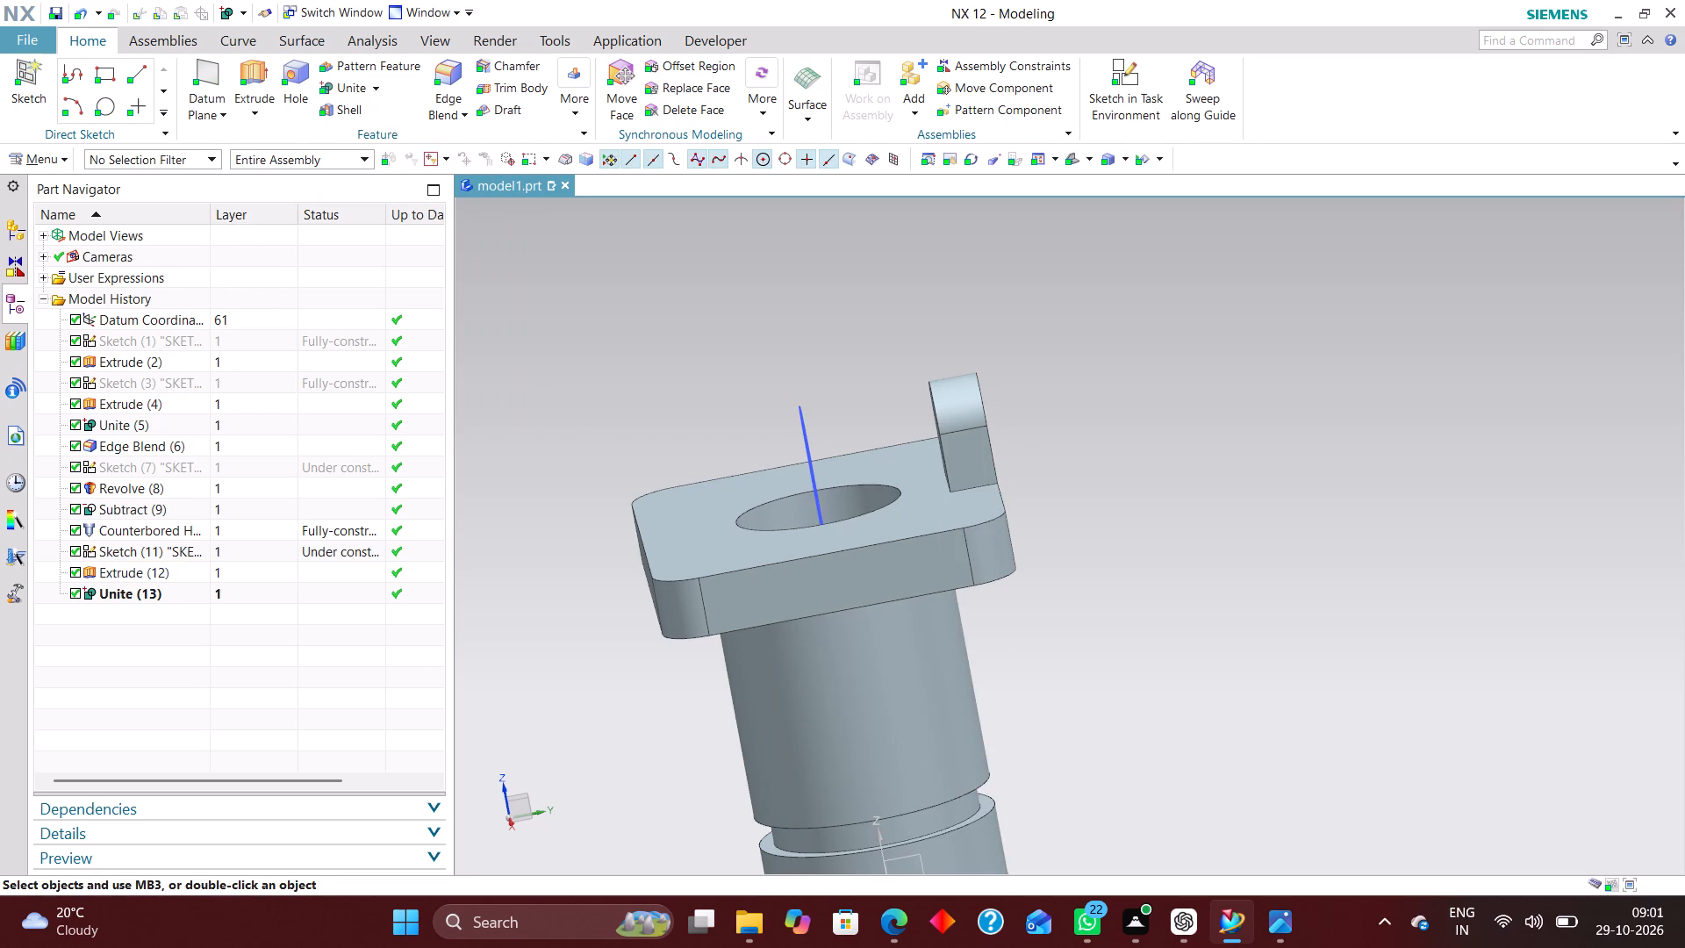
pyautogui.moveTo(800, 399); pyautogui.dragTo(799, 462, button='right')
# Examine the united support and its lug from several angles and in isometric view.
pyautogui.scroll(1, 1174, 518)
pyautogui.moveTo(1186, 524); pyautogui.dragTo(1219, 515, button='middle')
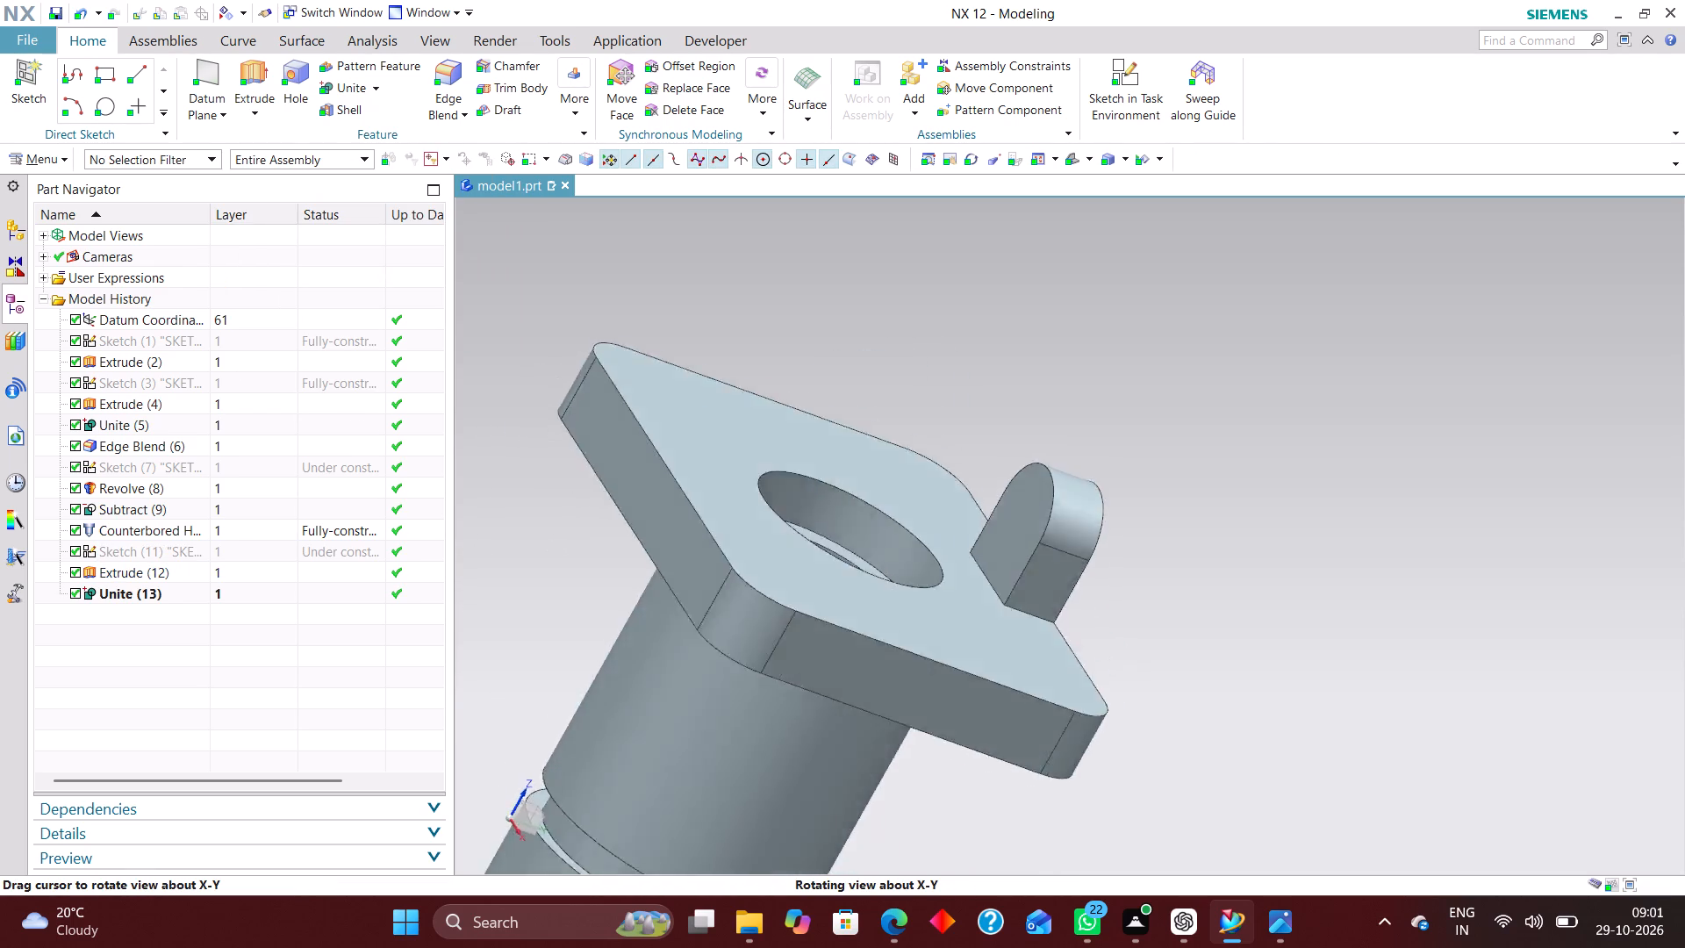
pyautogui.moveTo(1219, 515); pyautogui.dragTo(1256, 558, button='middle')
pyautogui.scroll(-4, 1259, 555)
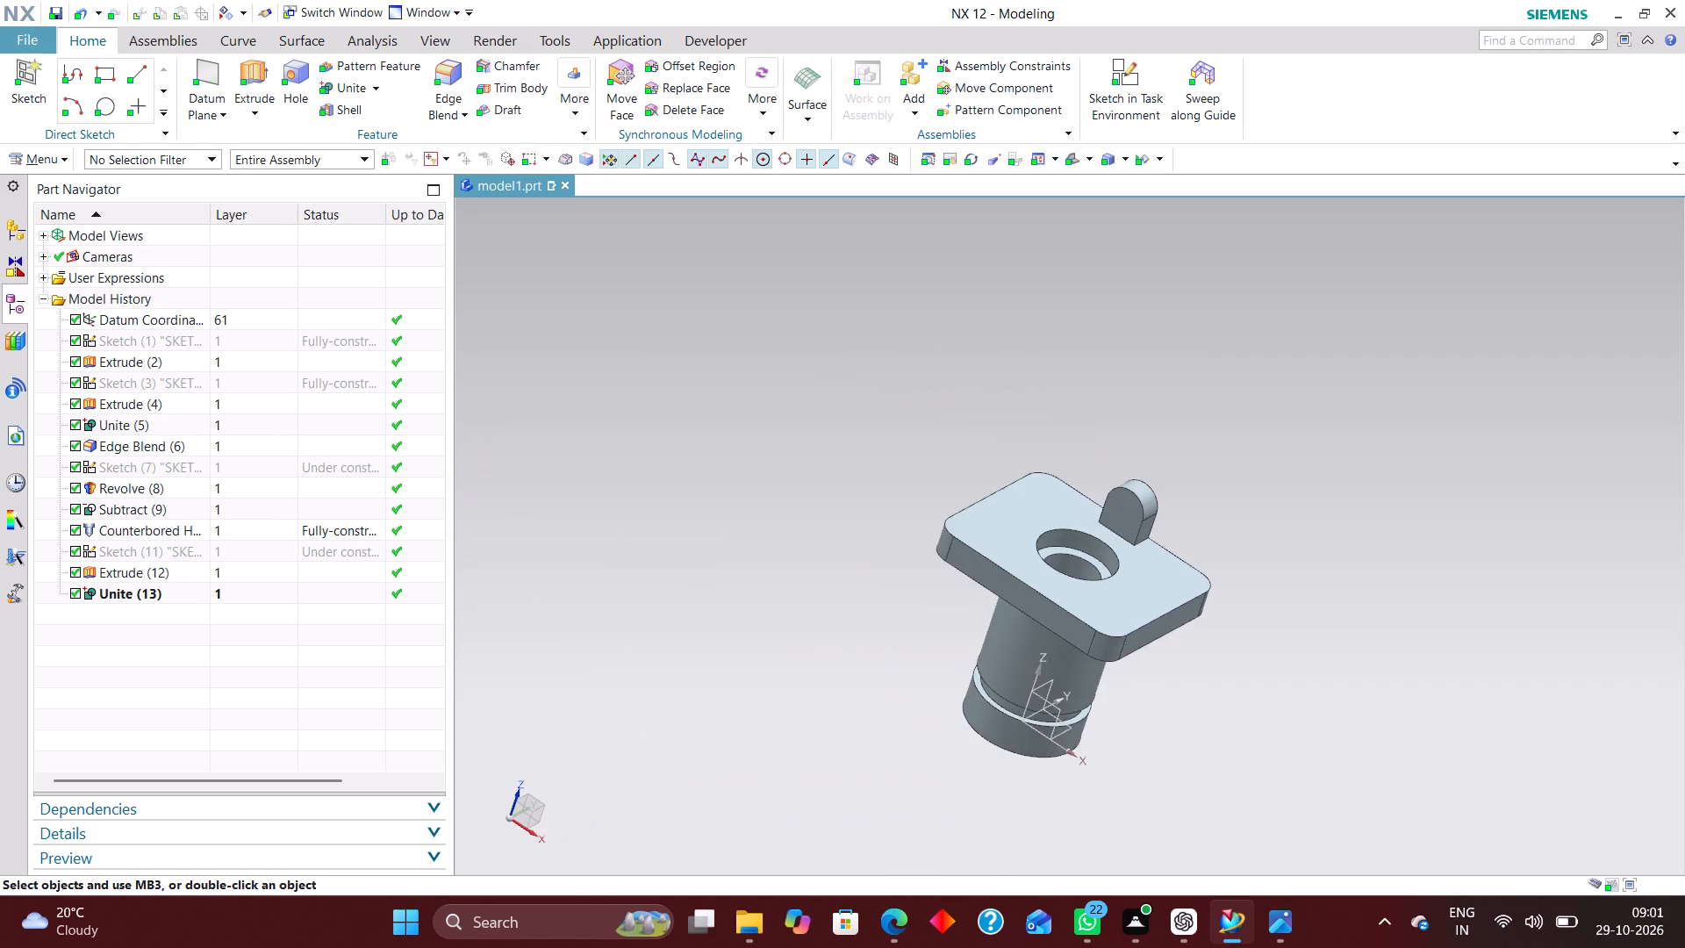
pyautogui.moveTo(1323, 594); pyautogui.dragTo(1256, 560, button='middle')
pyautogui.scroll(4, 1263, 547)
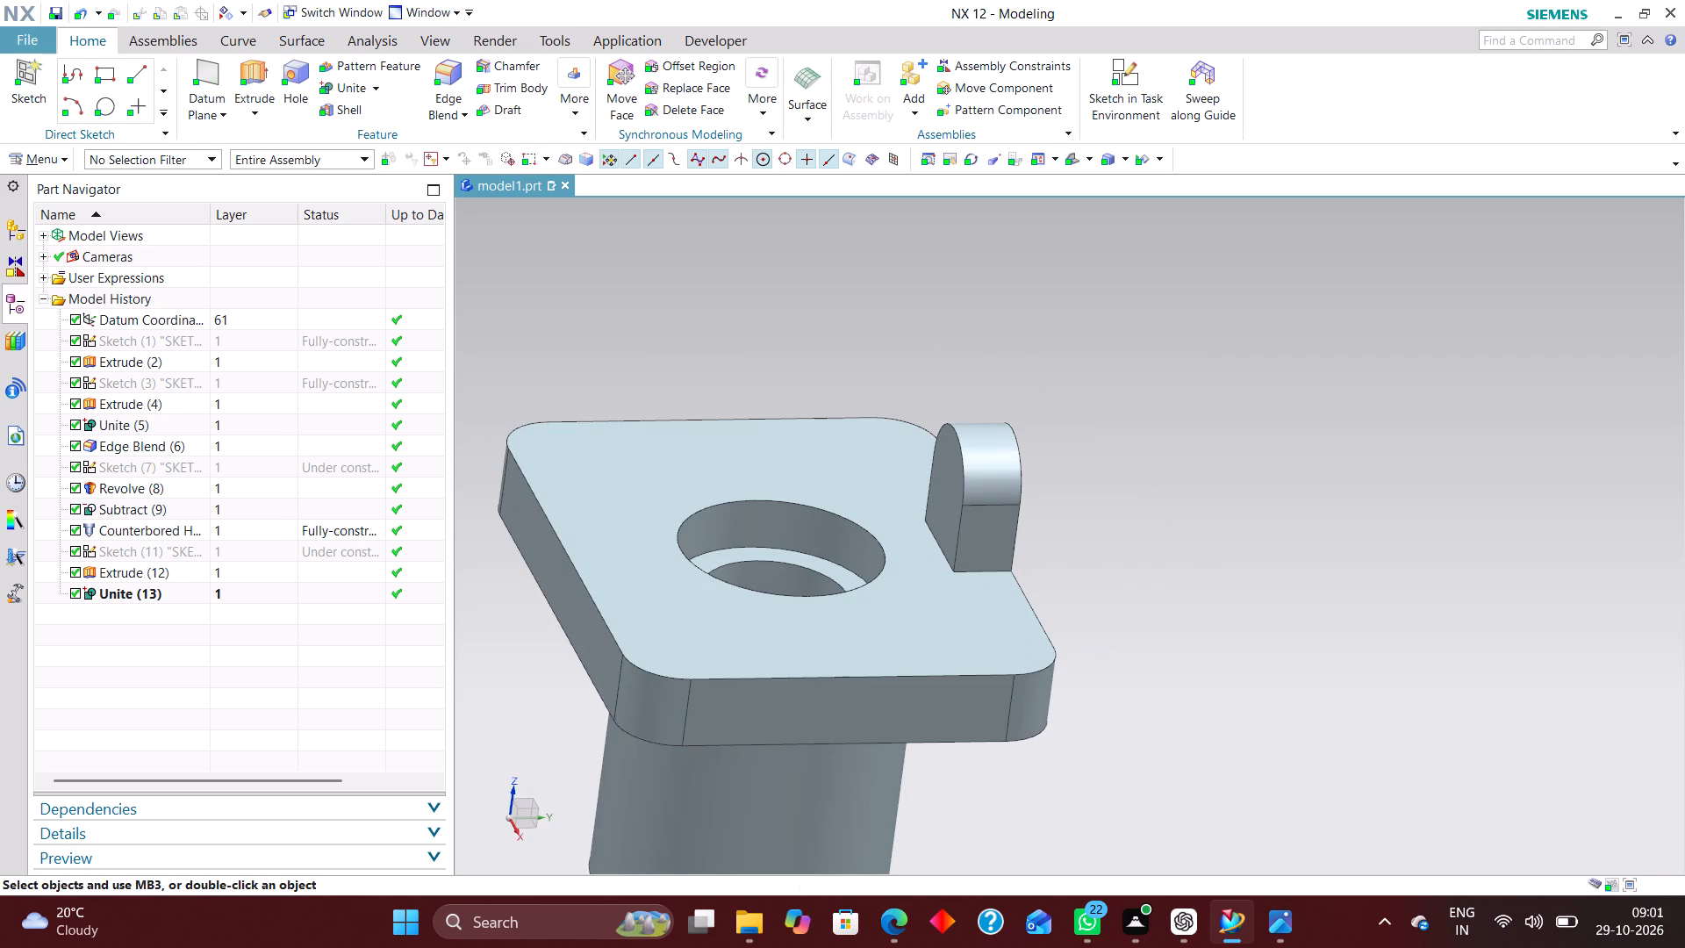
pyautogui.press('End')
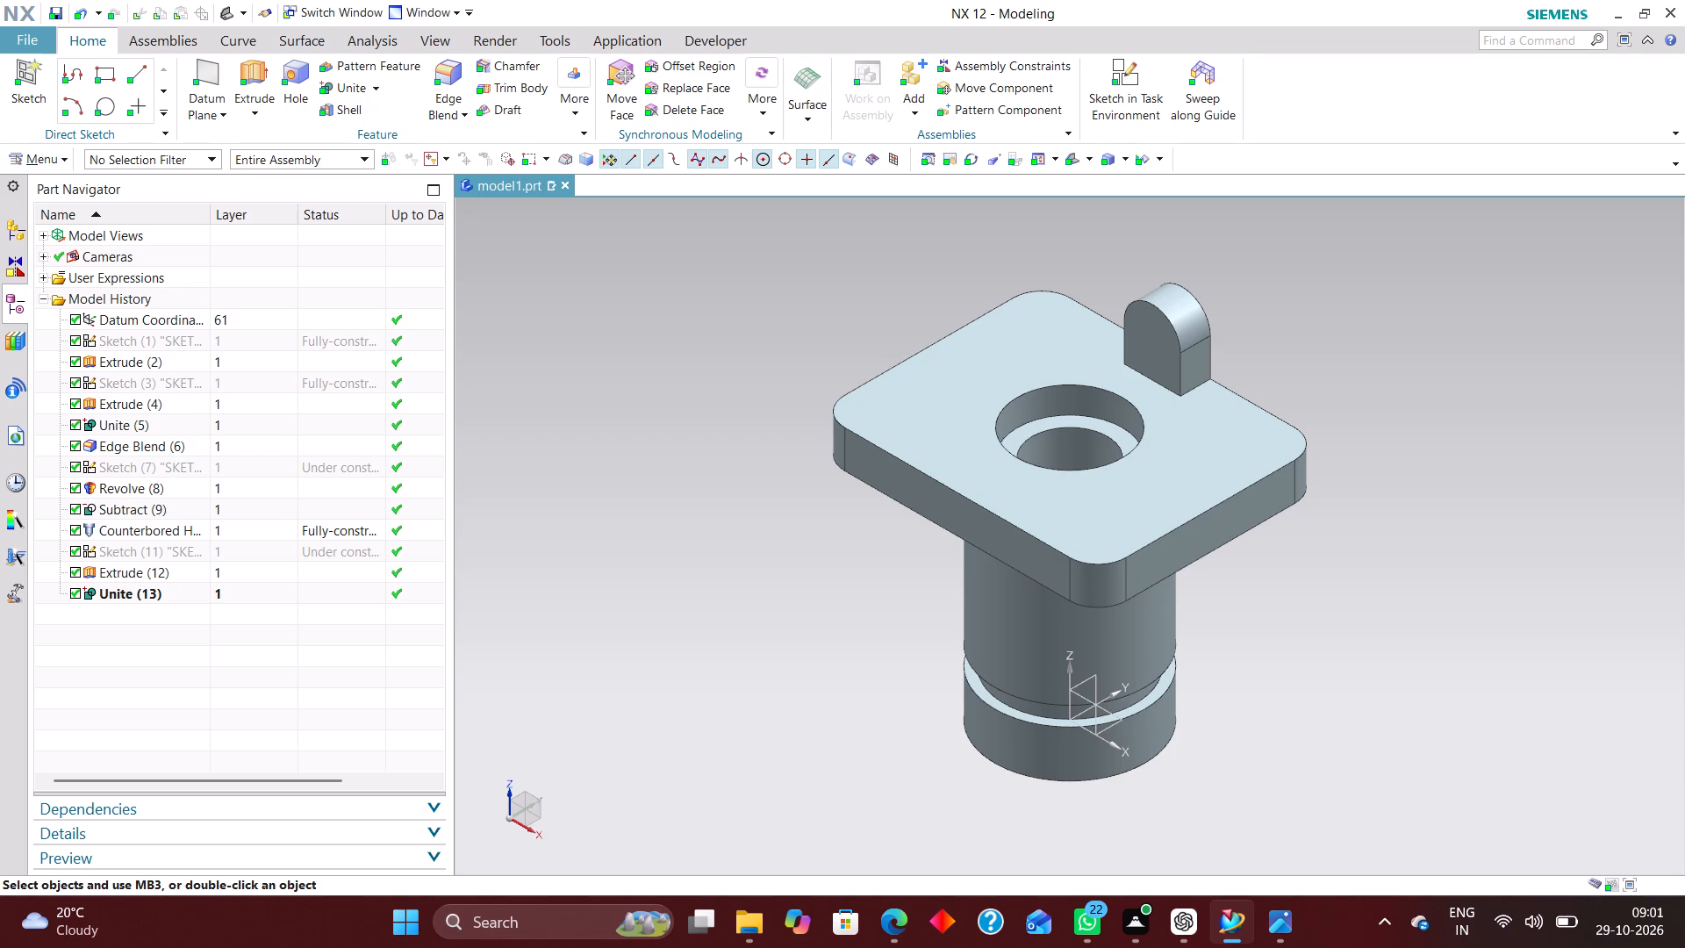
pyautogui.scroll(-1, 1380, 506)
pyautogui.scroll(2, 1389, 495)
# Start a Hole on the plate's top face and place four sketch points, one near each corner of the plate.
pyautogui.click(1124, 68)
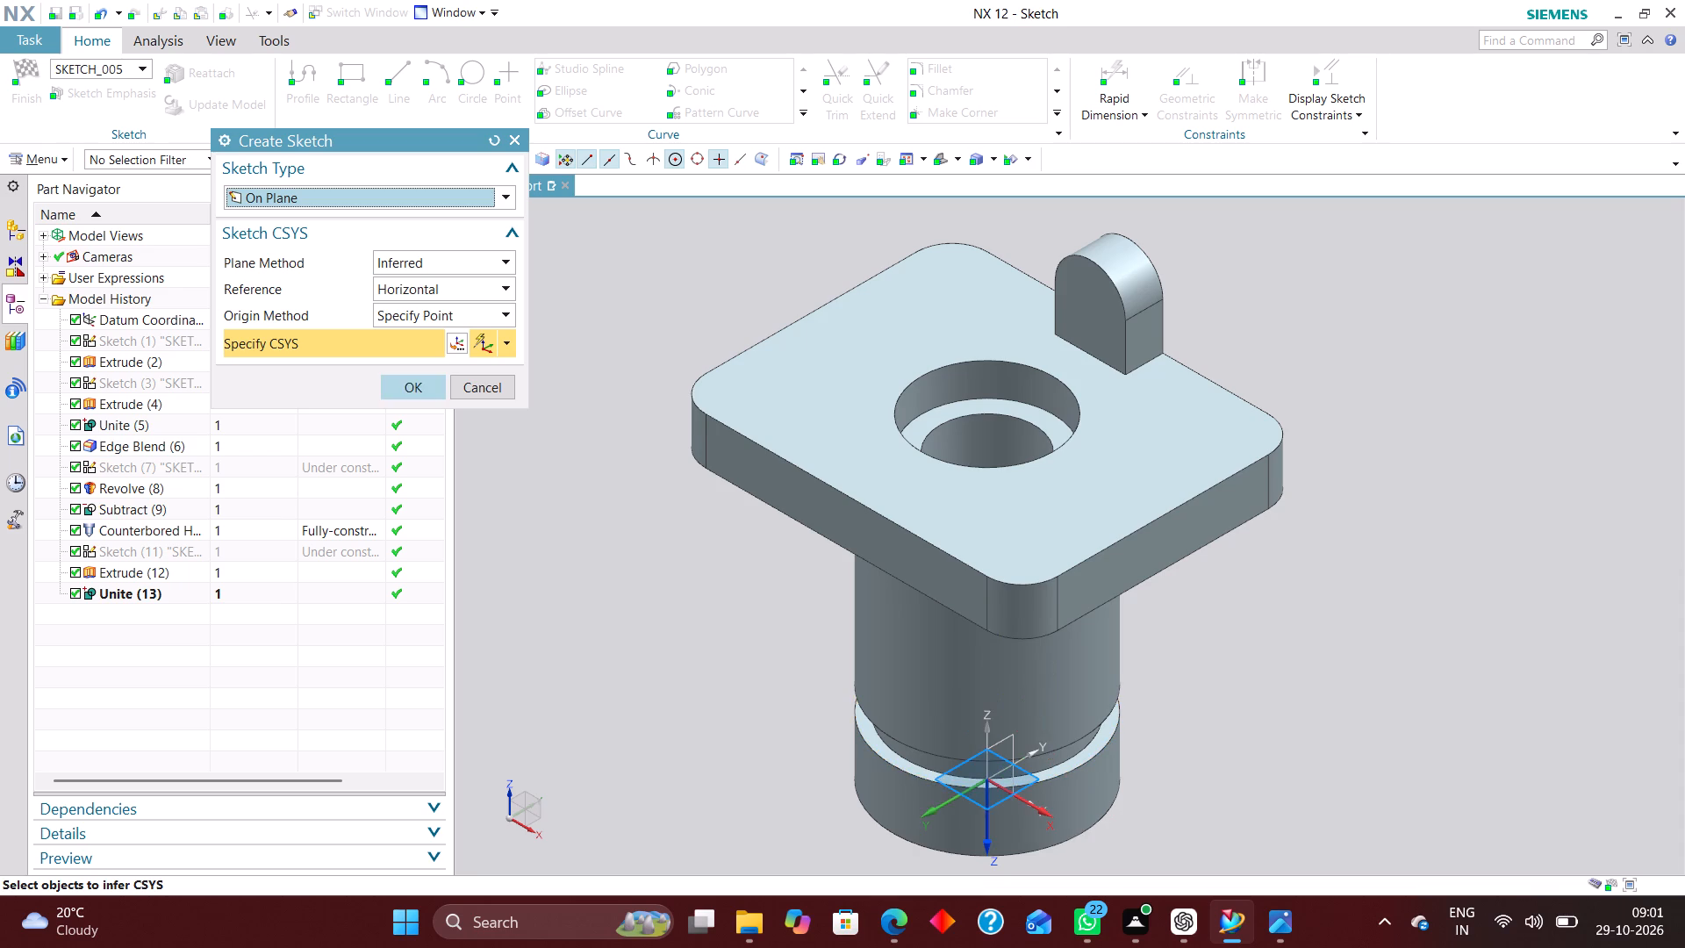
pyautogui.click(490, 391)
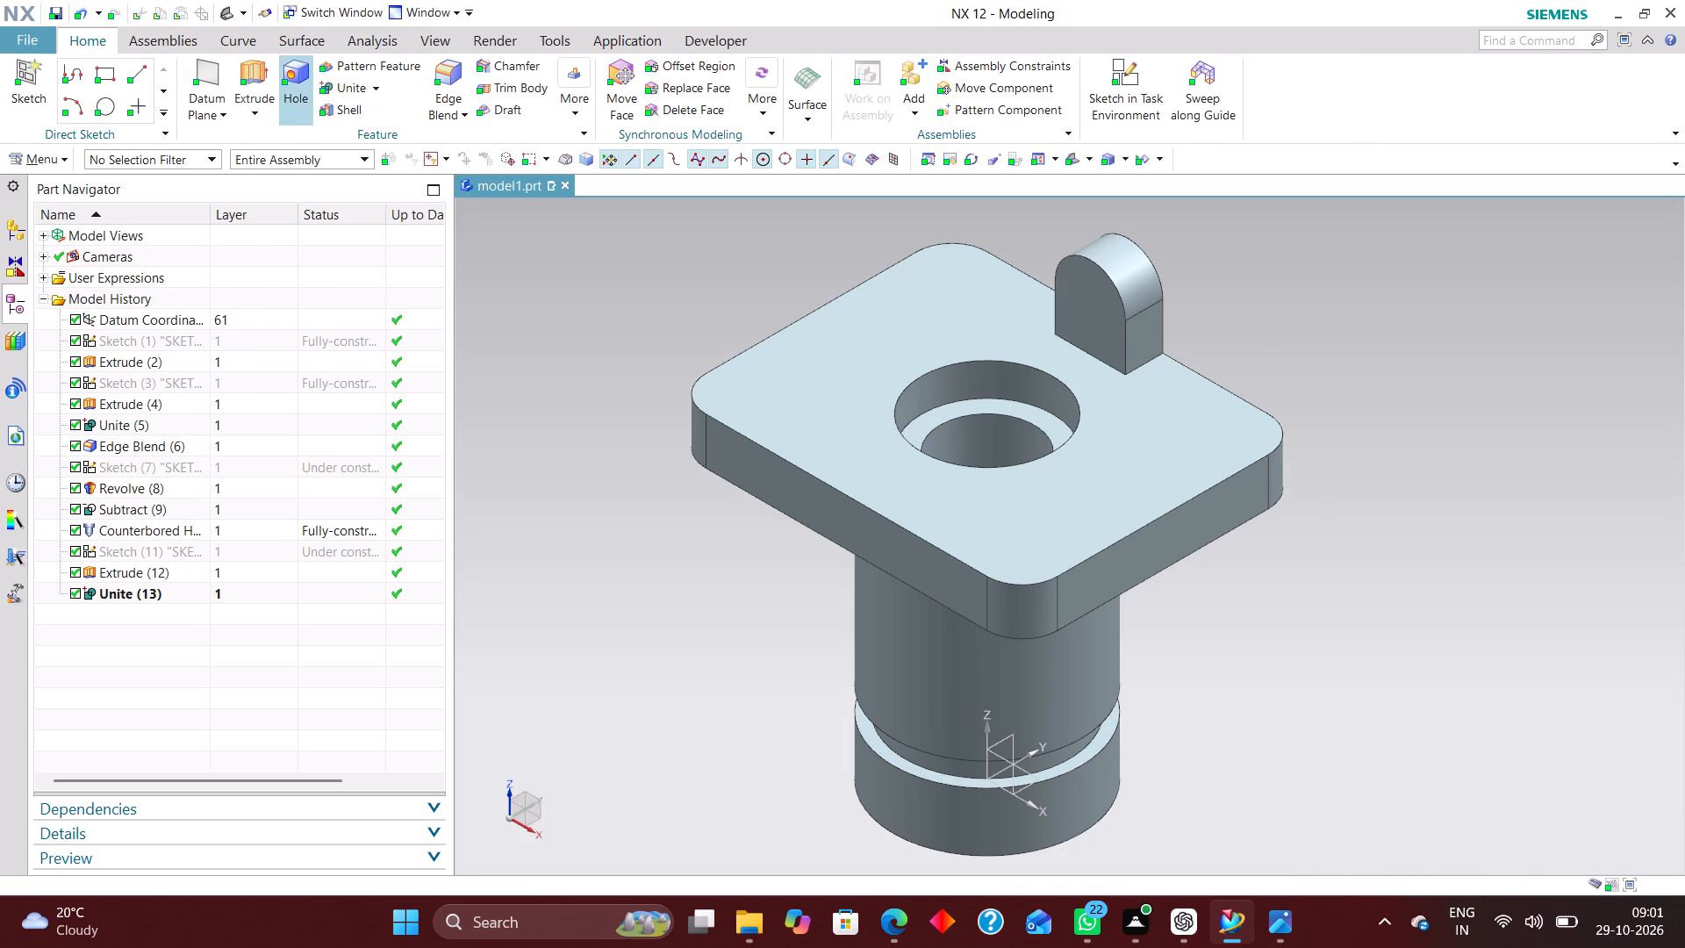
pyautogui.click(305, 74)
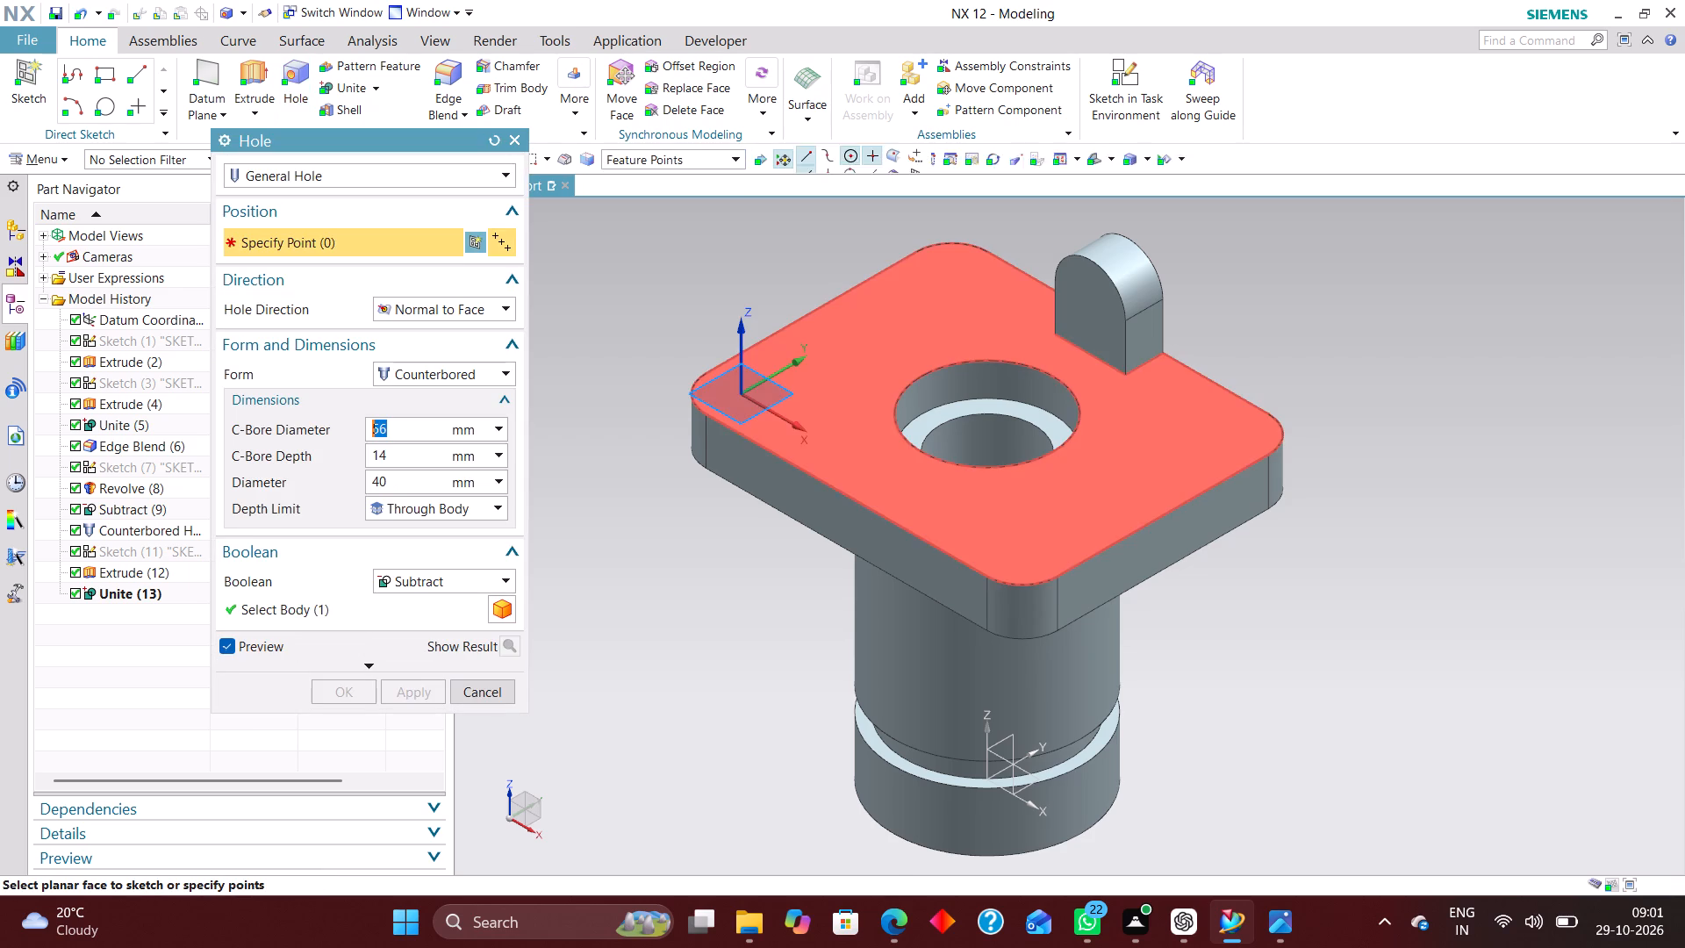
pyautogui.click(802, 415)
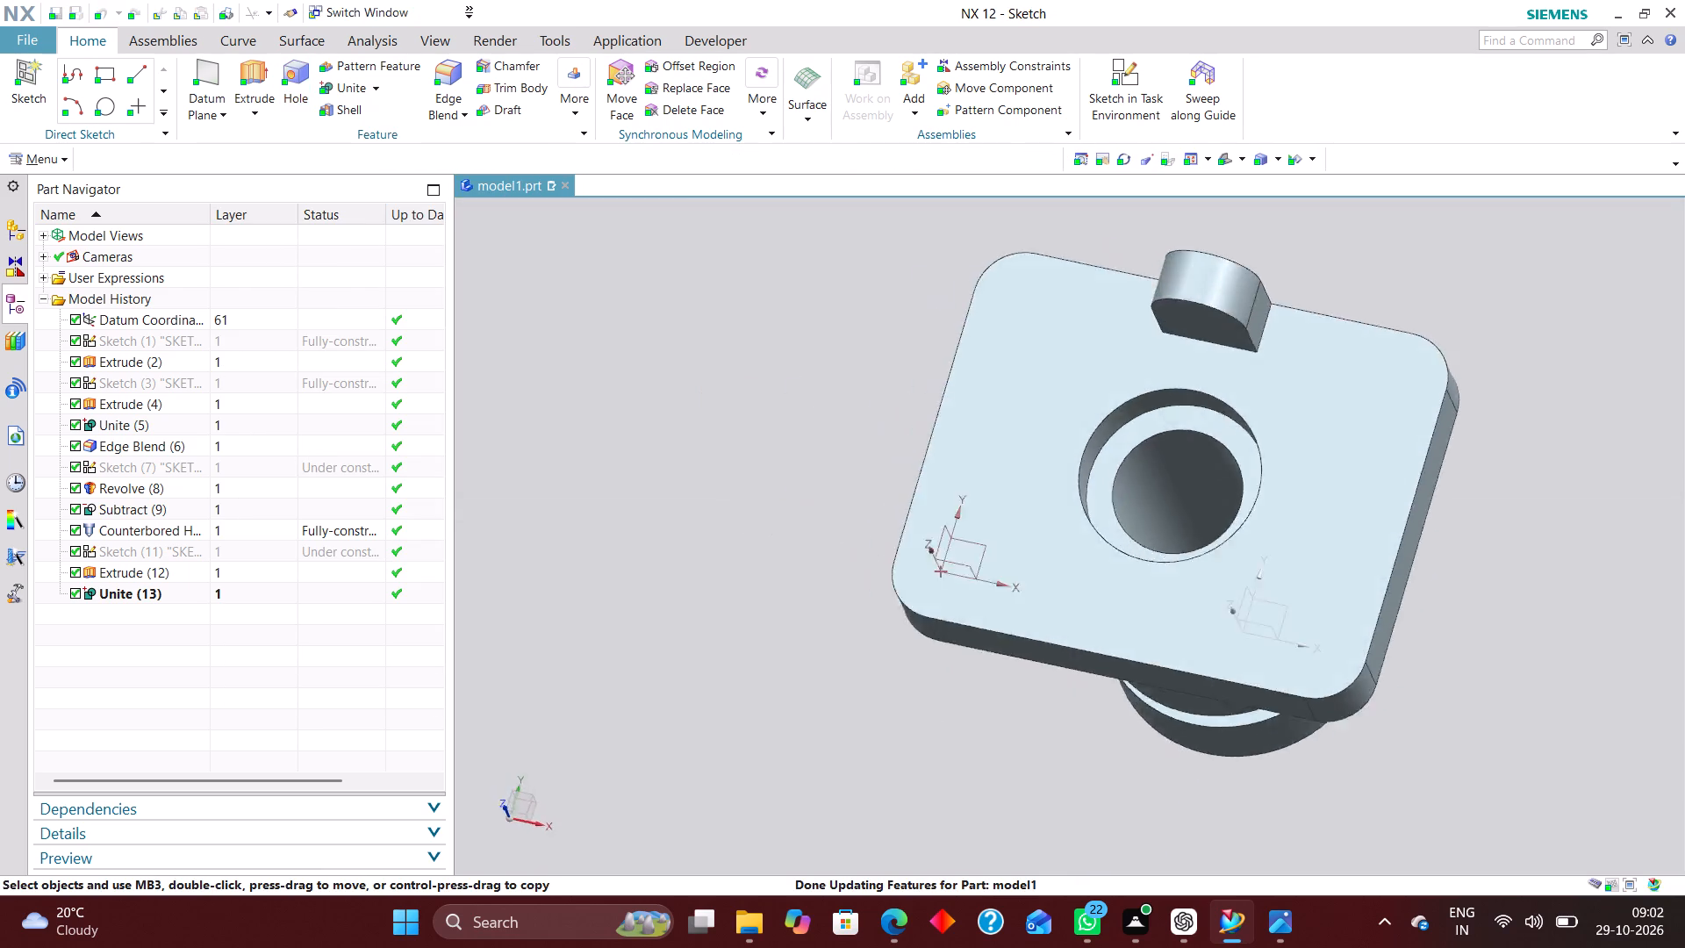
pyautogui.scroll(-2, 721, 456)
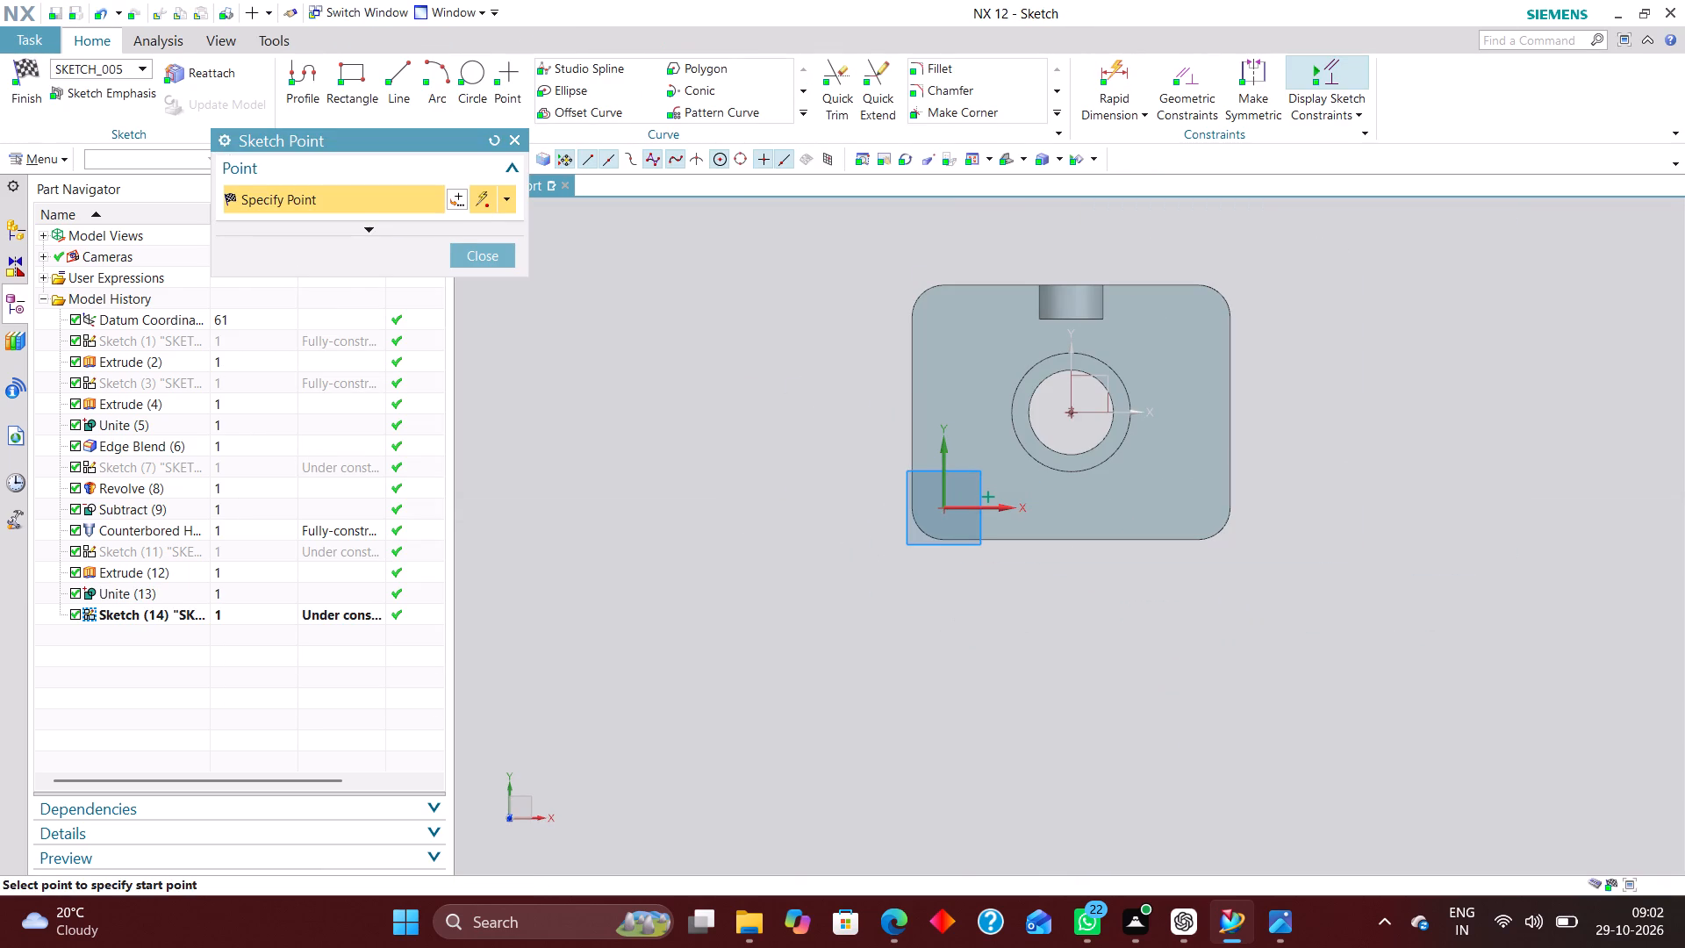
pyautogui.click(1179, 509)
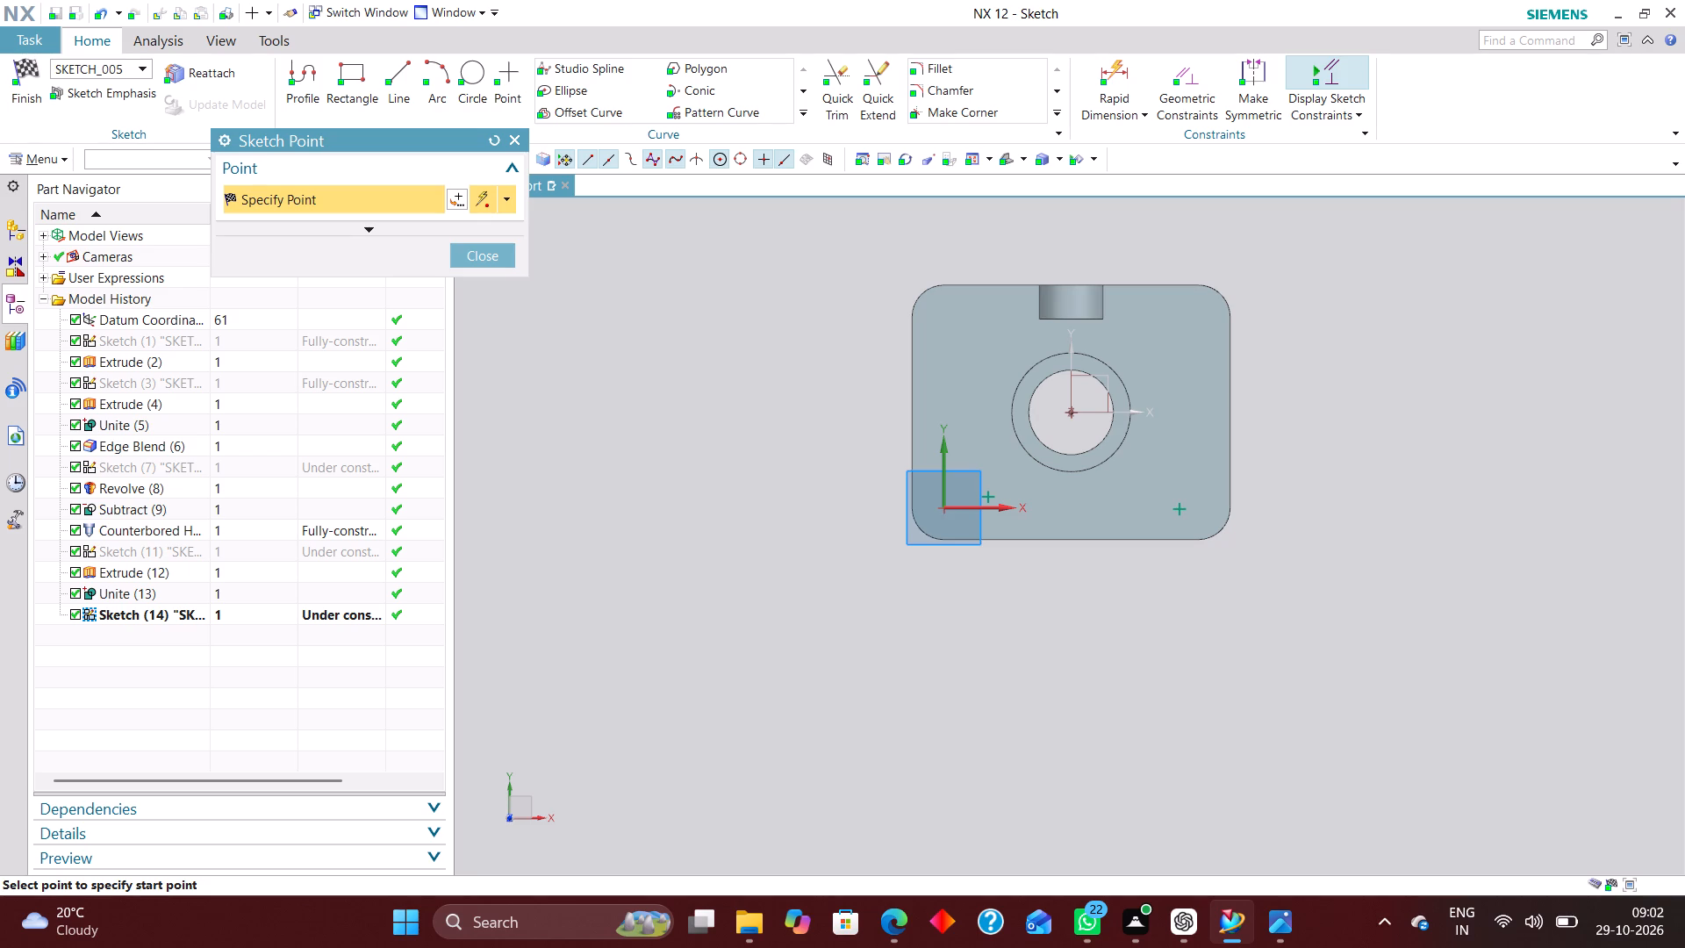
pyautogui.click(1179, 331)
pyautogui.click(956, 343)
pyautogui.click(467, 251)
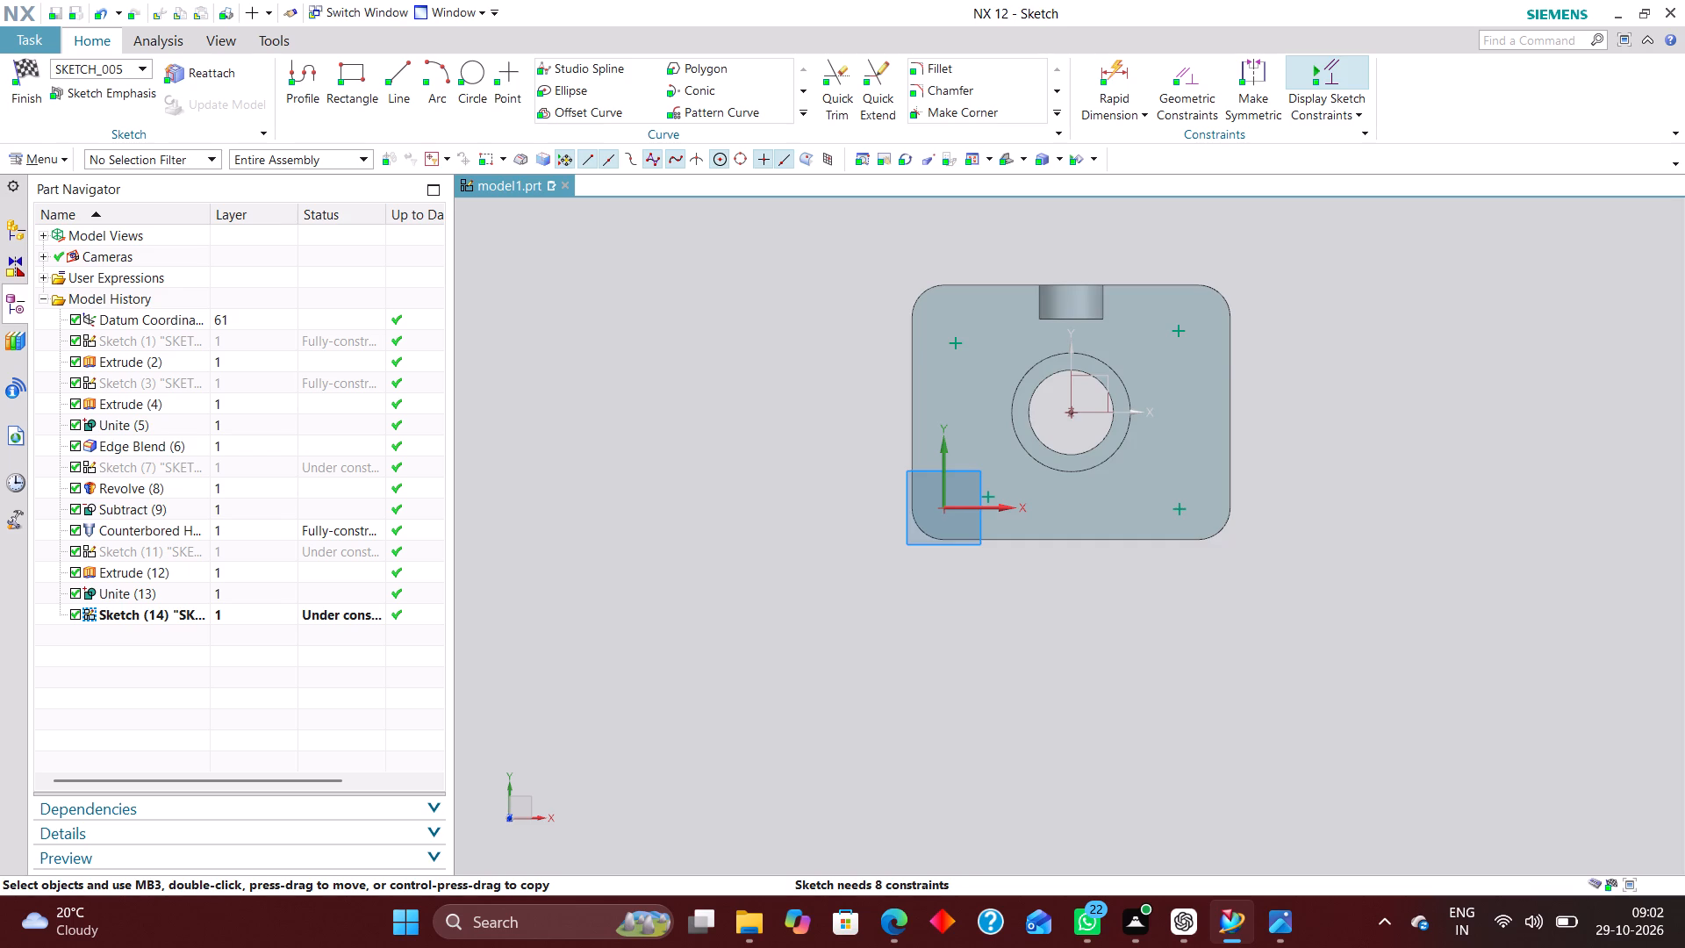
# Dimension the lower-right hole point 30 mm from the plate's lower edge and 30 mm from its right edge.
pyautogui.scroll(-1, 1164, 605)
pyautogui.scroll(2, 1297, 592)
pyautogui.click(1123, 73)
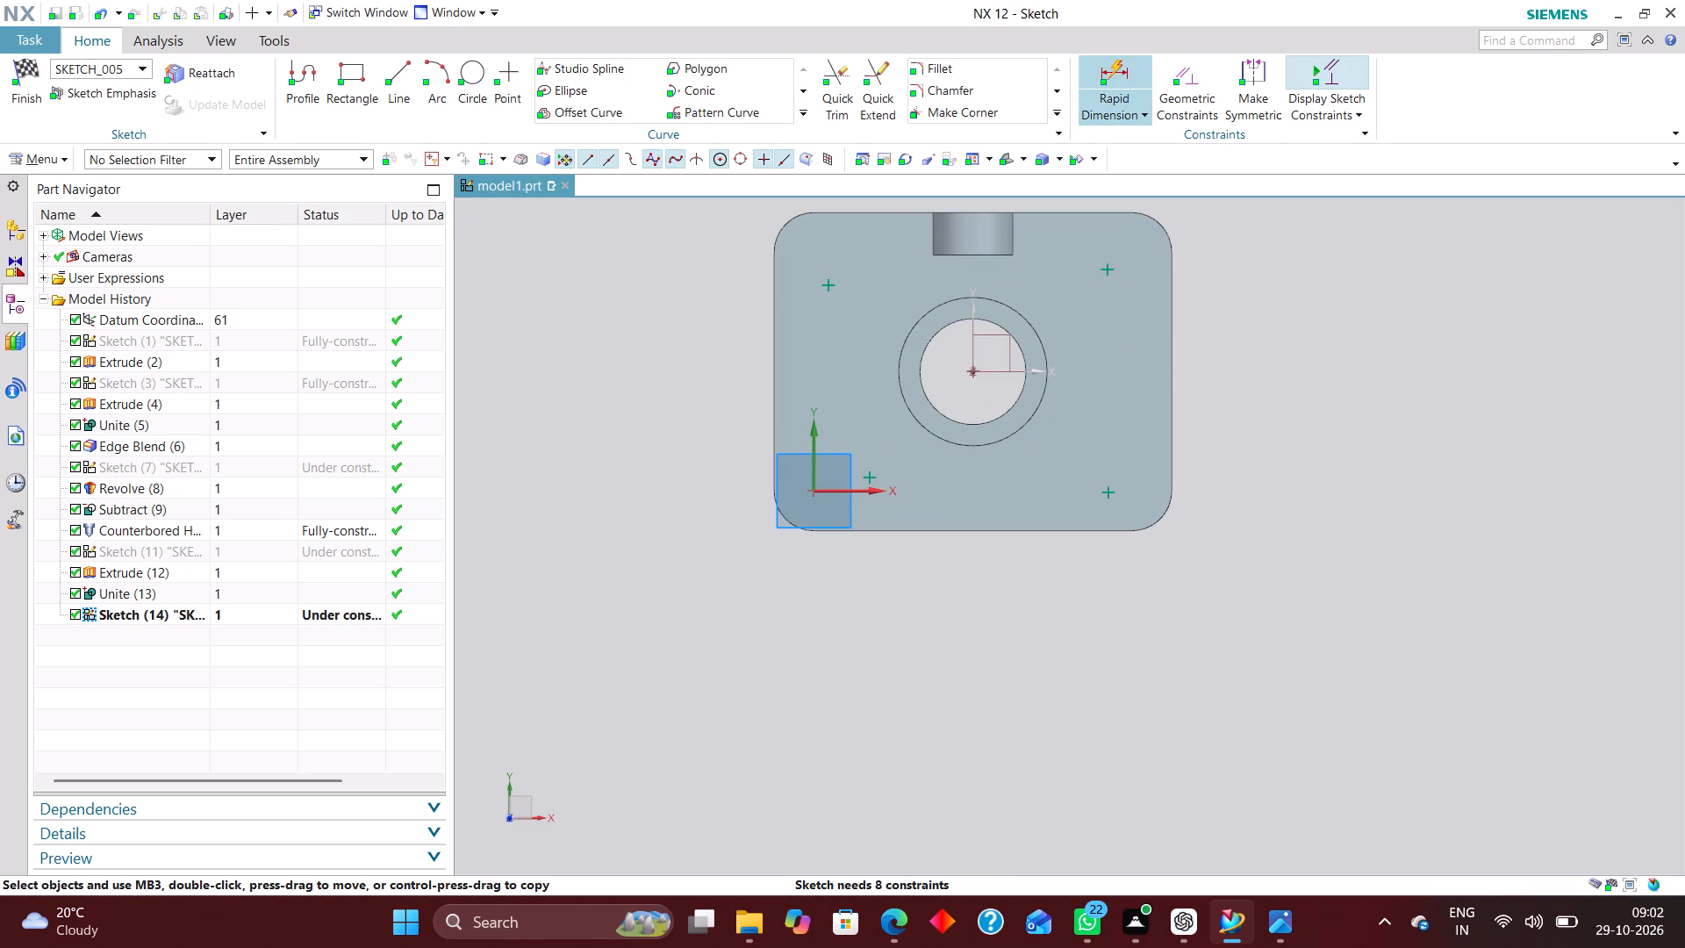
pyautogui.scroll(2, 1110, 561)
pyautogui.click(1099, 516)
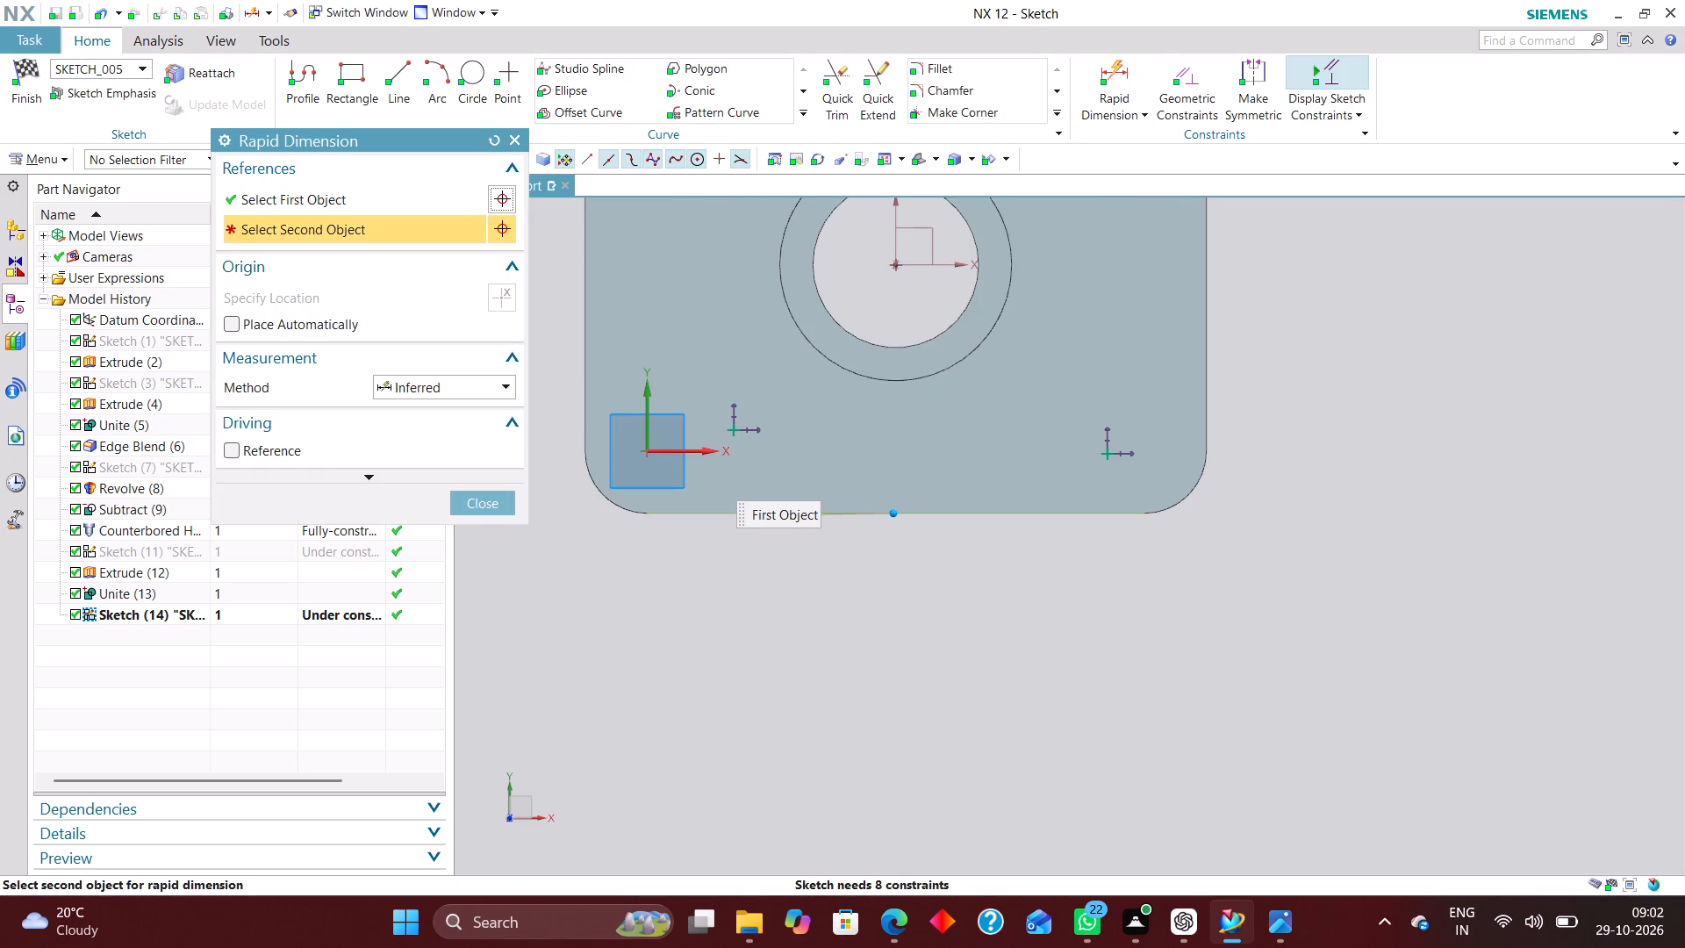
pyautogui.click(1109, 449)
pyautogui.click(1355, 627)
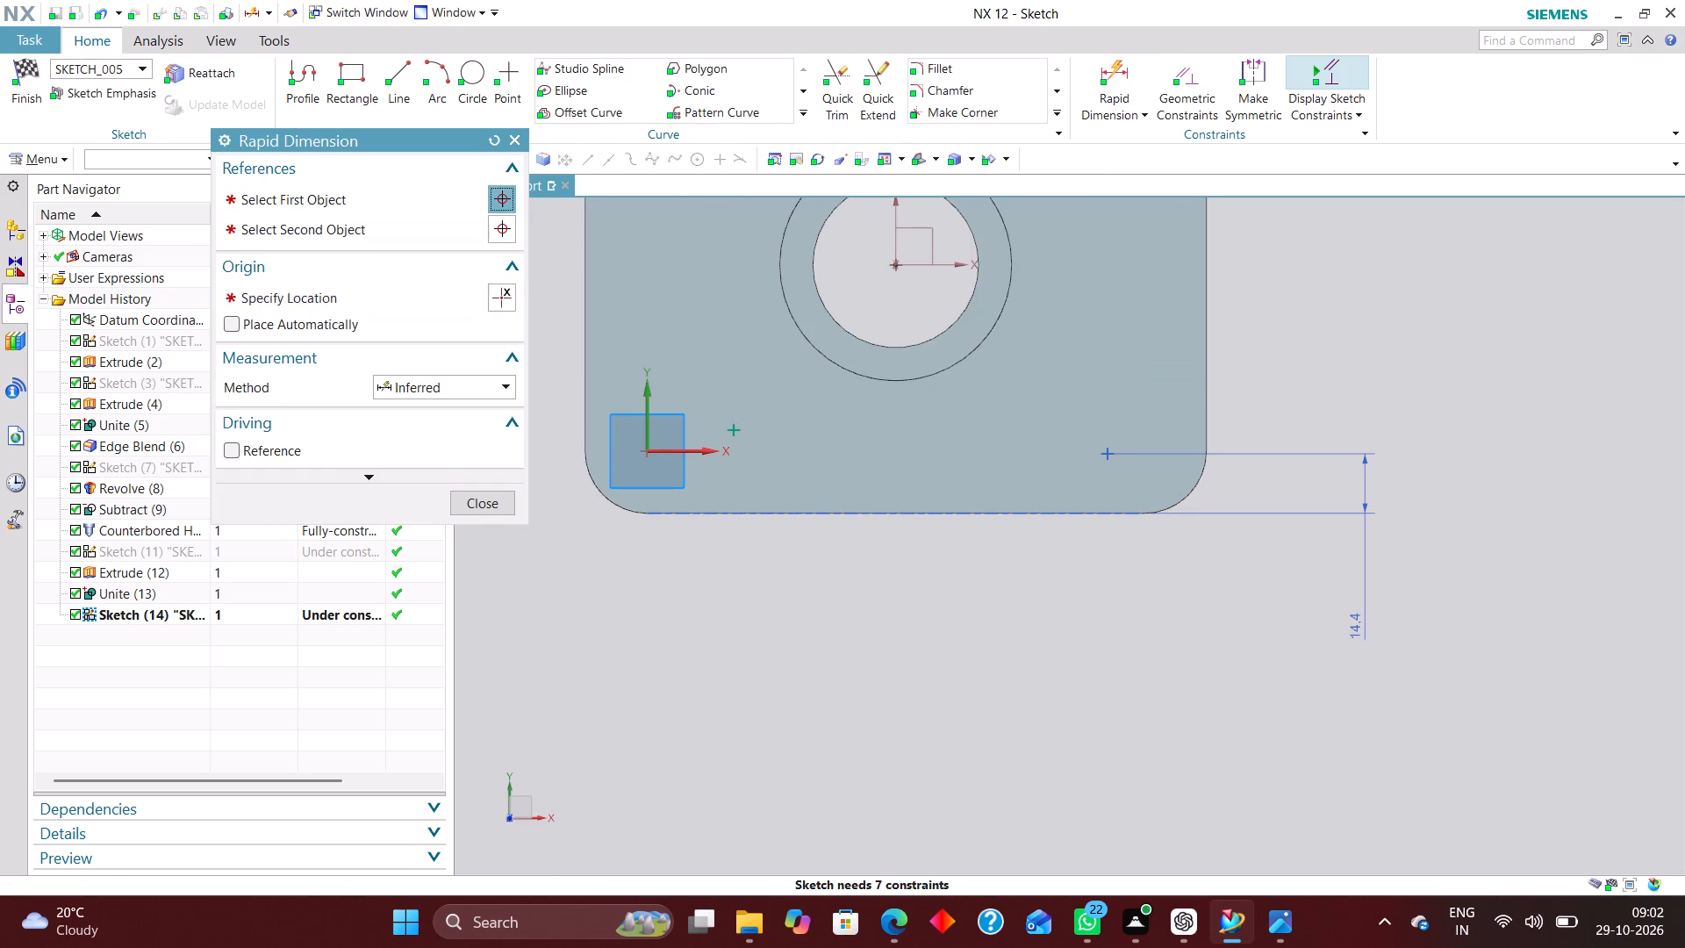
pyautogui.write('30')
pyautogui.press('Return')
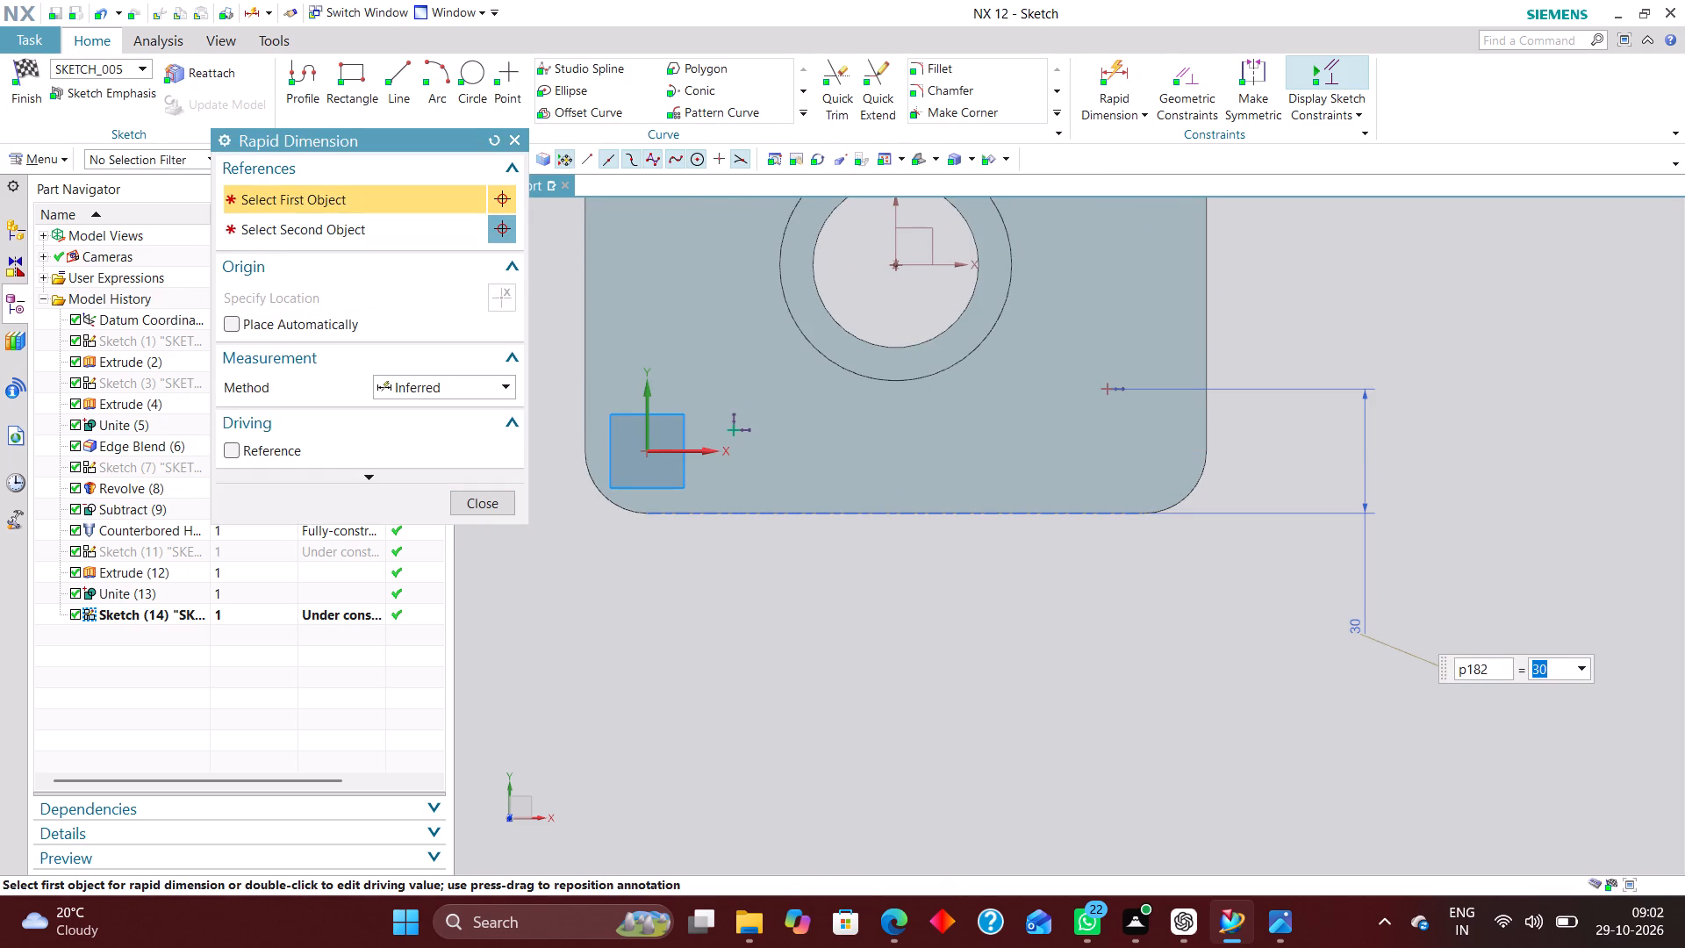
pyautogui.click(1212, 421)
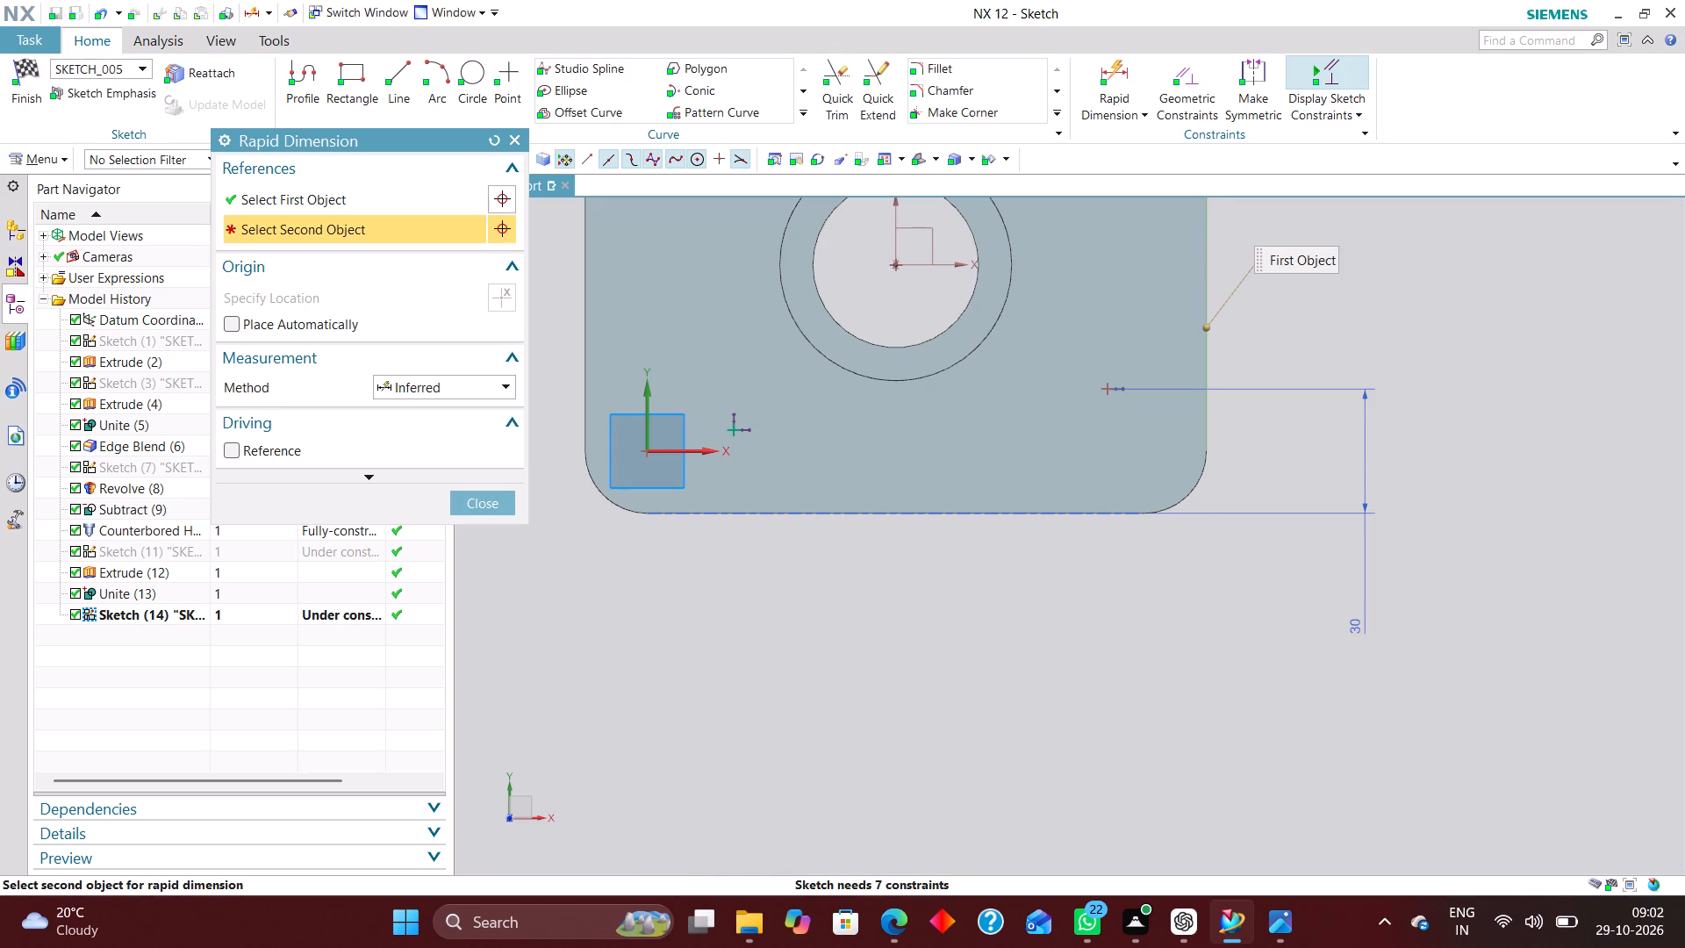
pyautogui.click(1108, 385)
pyautogui.click(1169, 685)
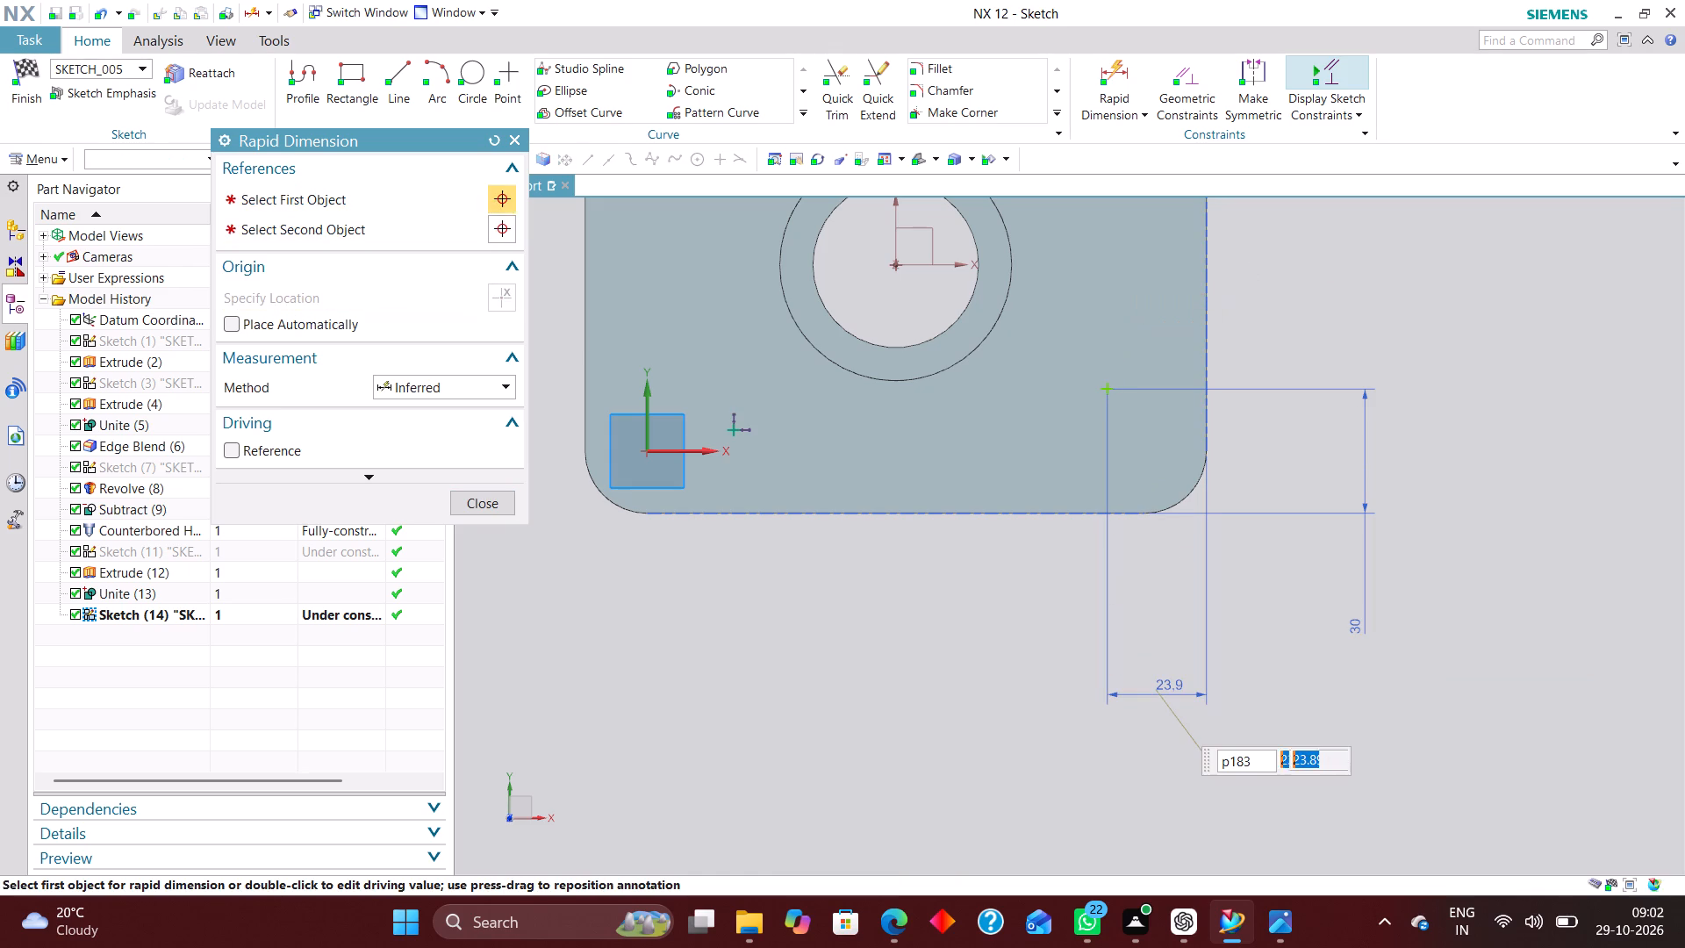
pyautogui.write('30')
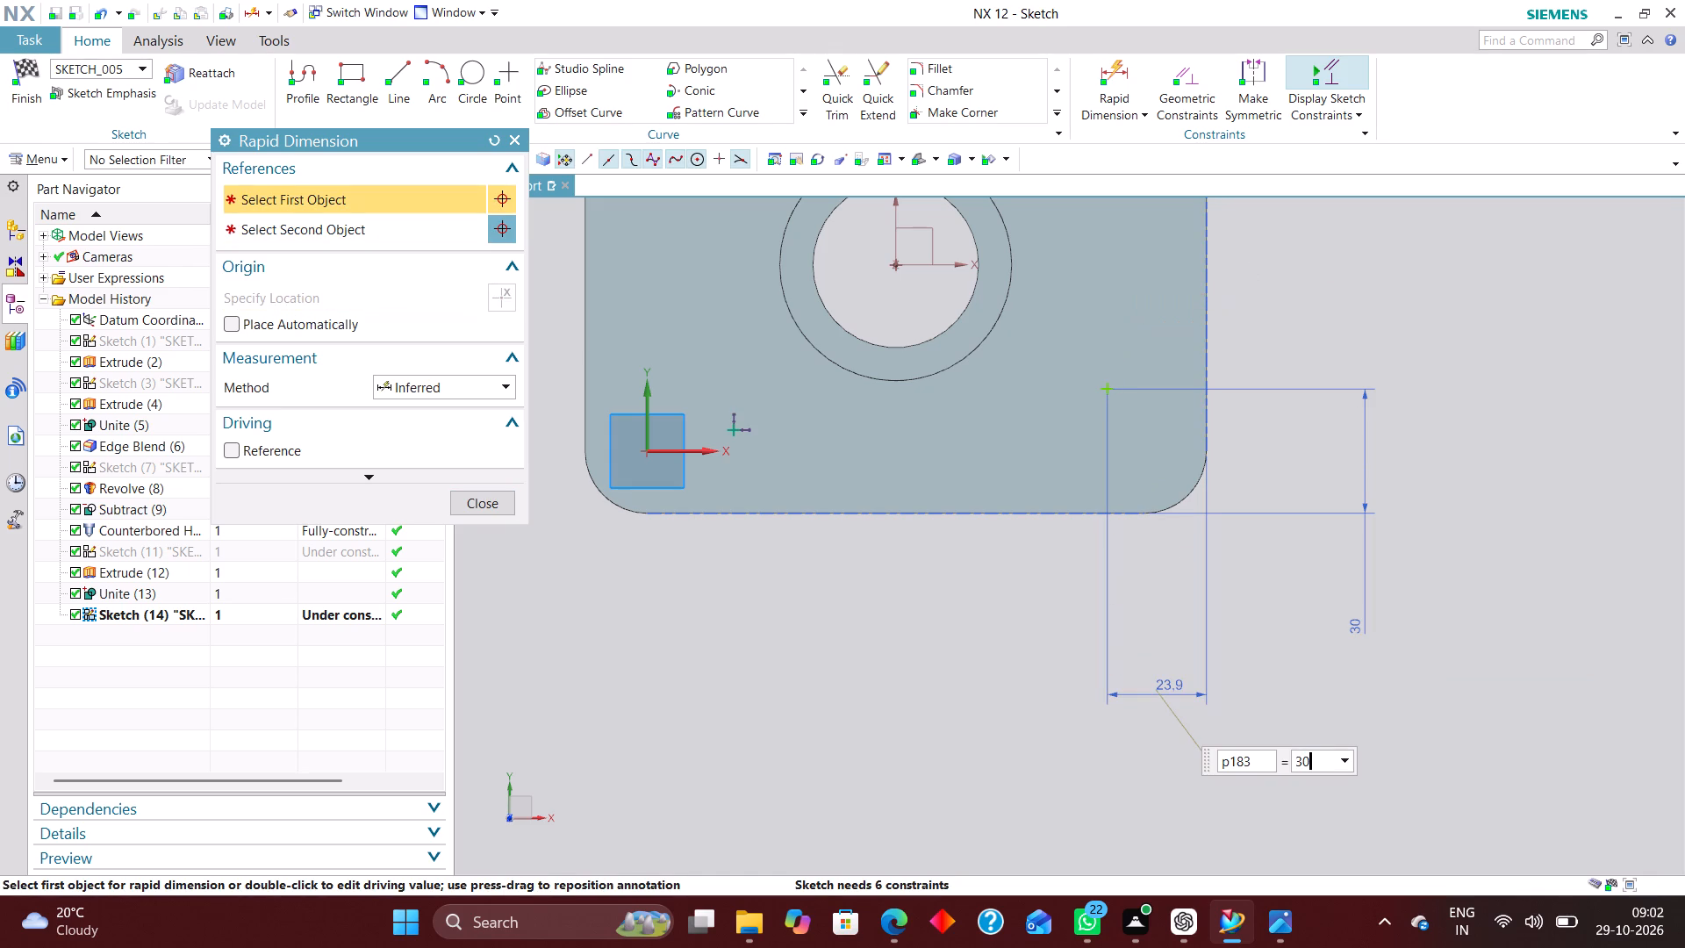
pyautogui.press('Return')
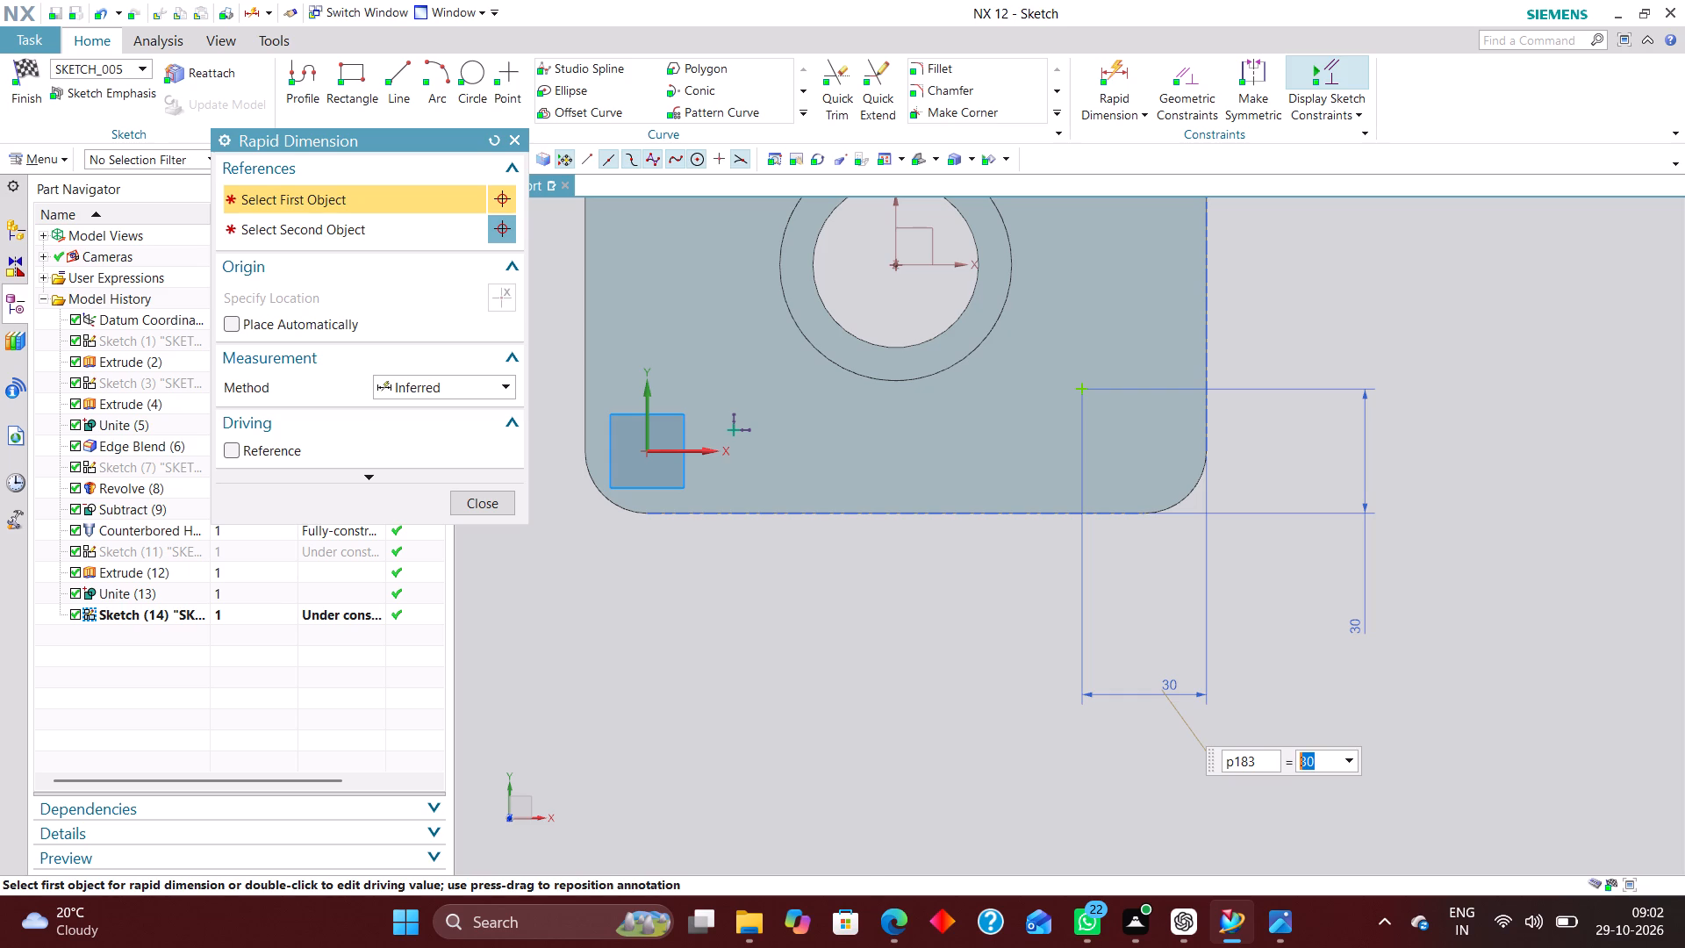
# Dimension the upper-right hole point 30 mm from the plate's upper edge beside the lug.
pyautogui.scroll(-4, 923, 684)
pyautogui.scroll(2, 872, 659)
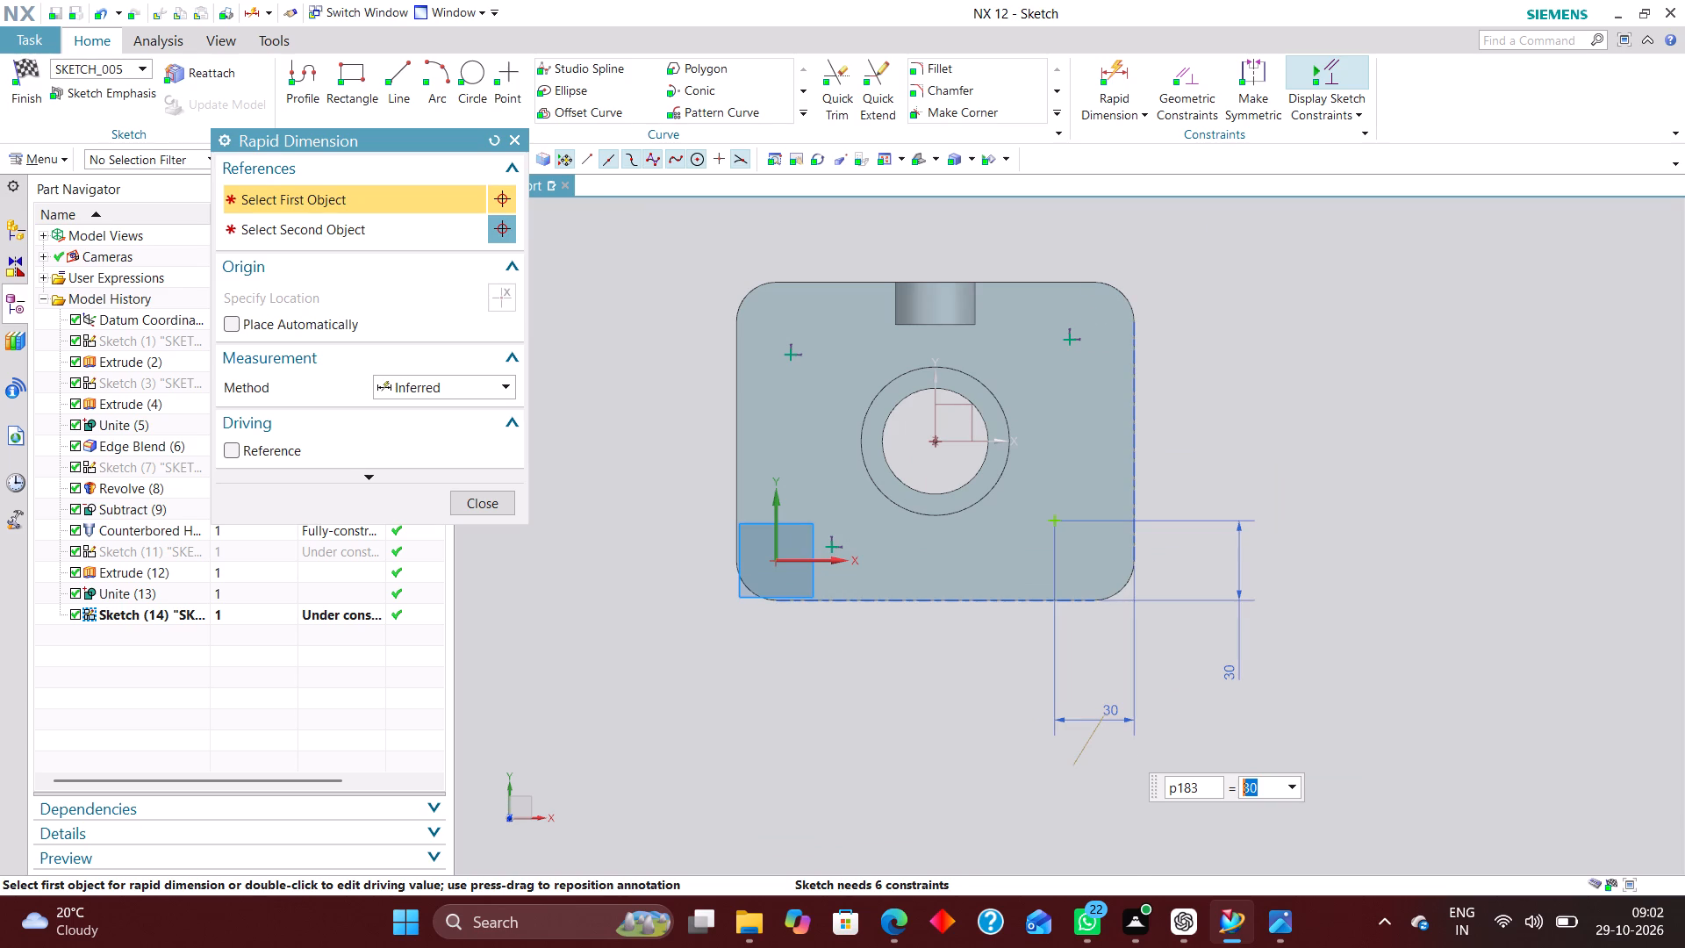
pyautogui.scroll(2, 1084, 276)
pyautogui.click(1029, 281)
pyautogui.click(1061, 371)
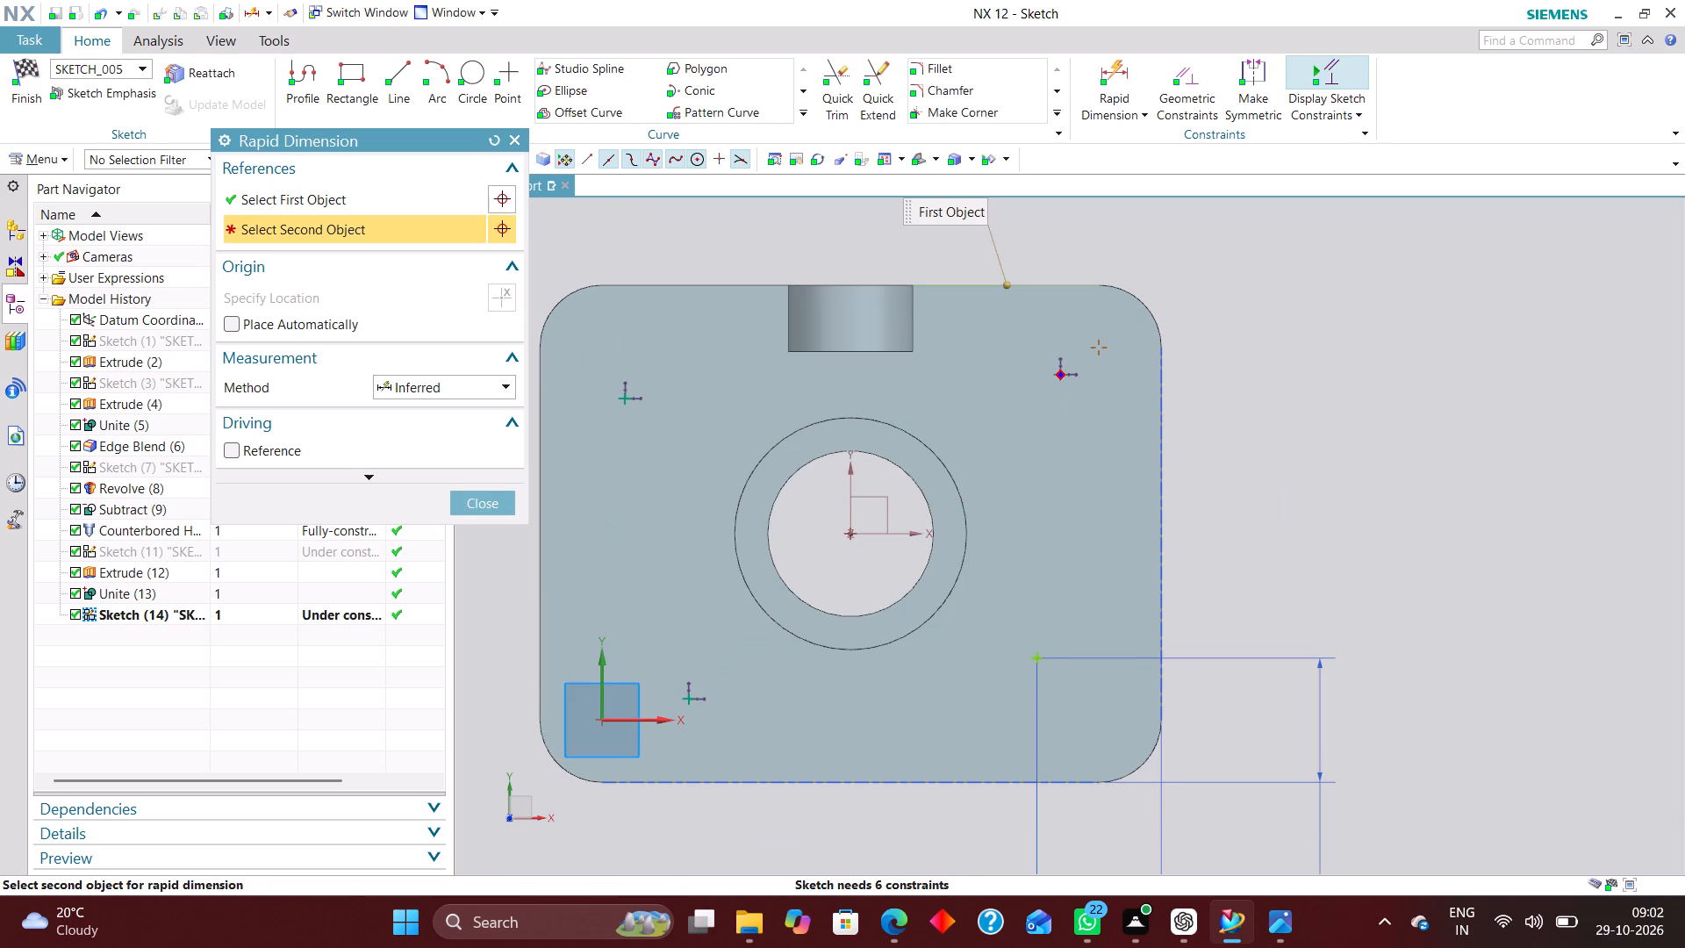
pyautogui.click(1325, 338)
pyautogui.write('30')
pyautogui.press('Return')
# Constrain the two right-hand hole points with Vertical Alignment.
pyautogui.click(1174, 77)
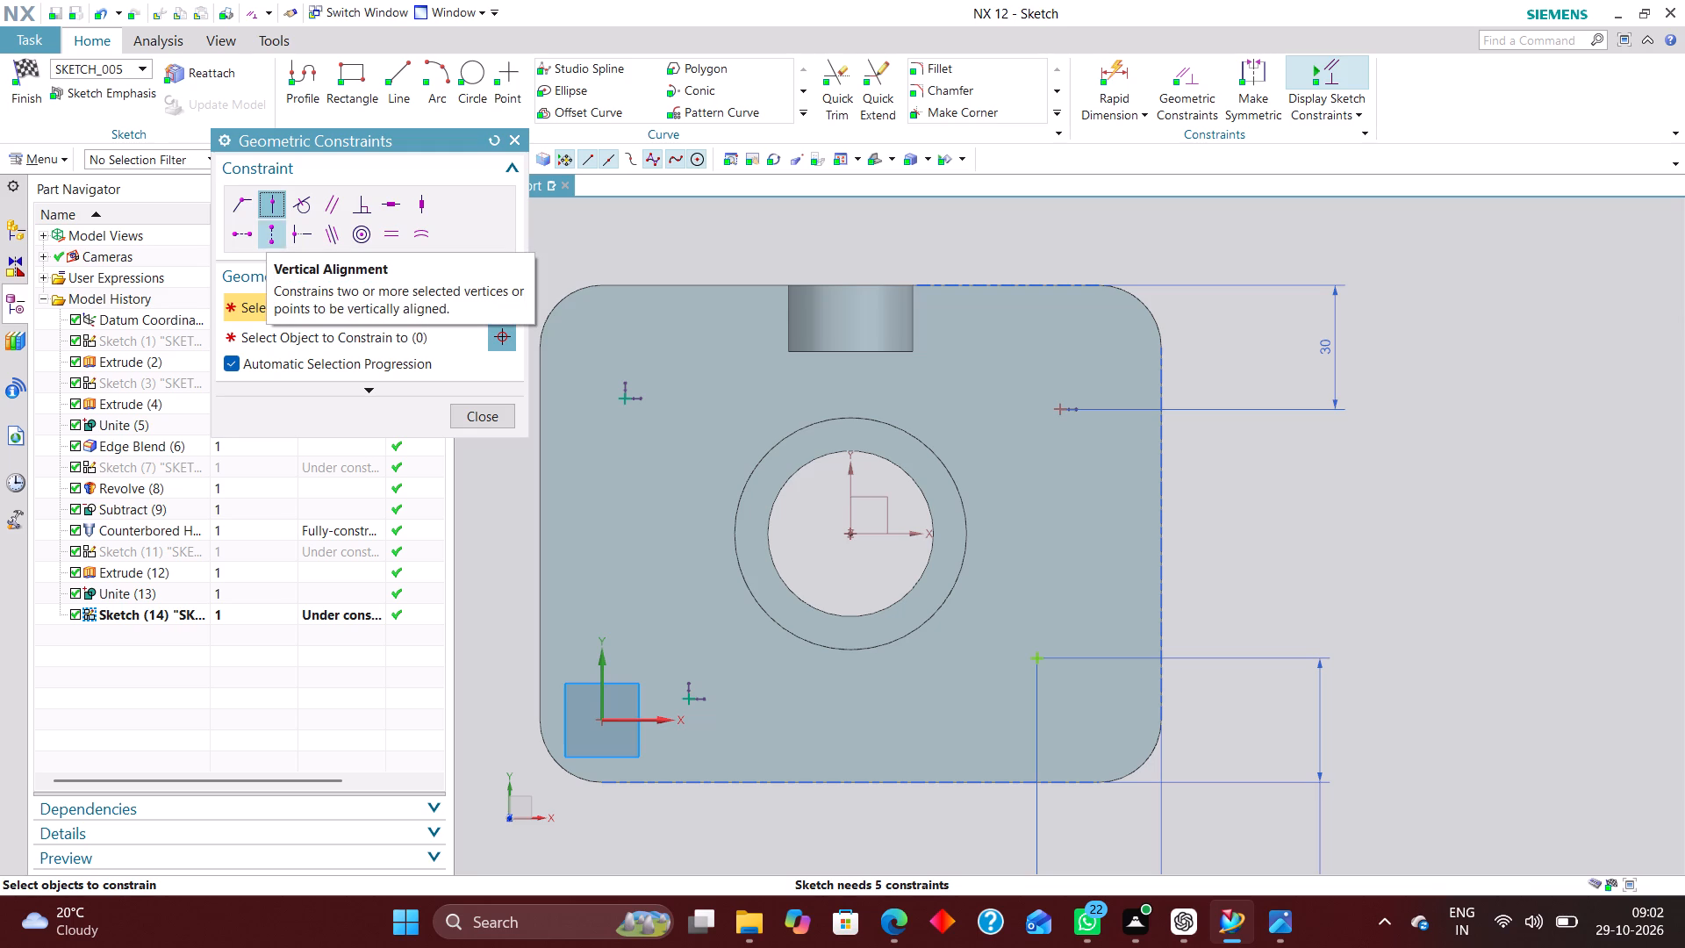
pyautogui.click(276, 237)
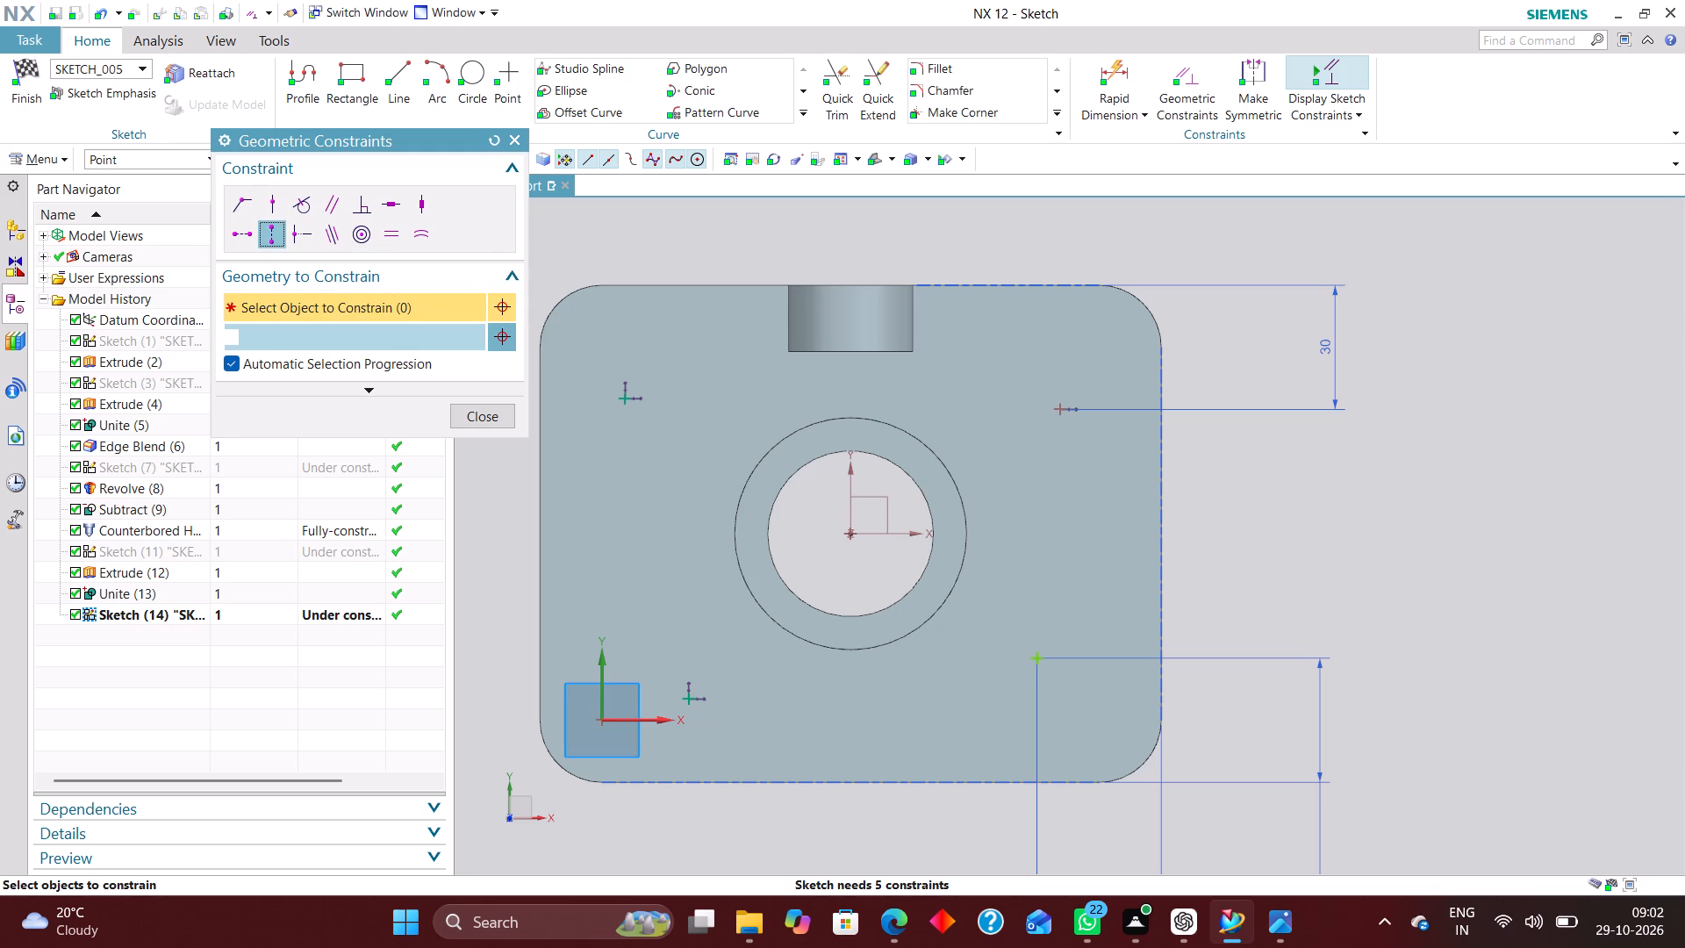
pyautogui.click(1036, 657)
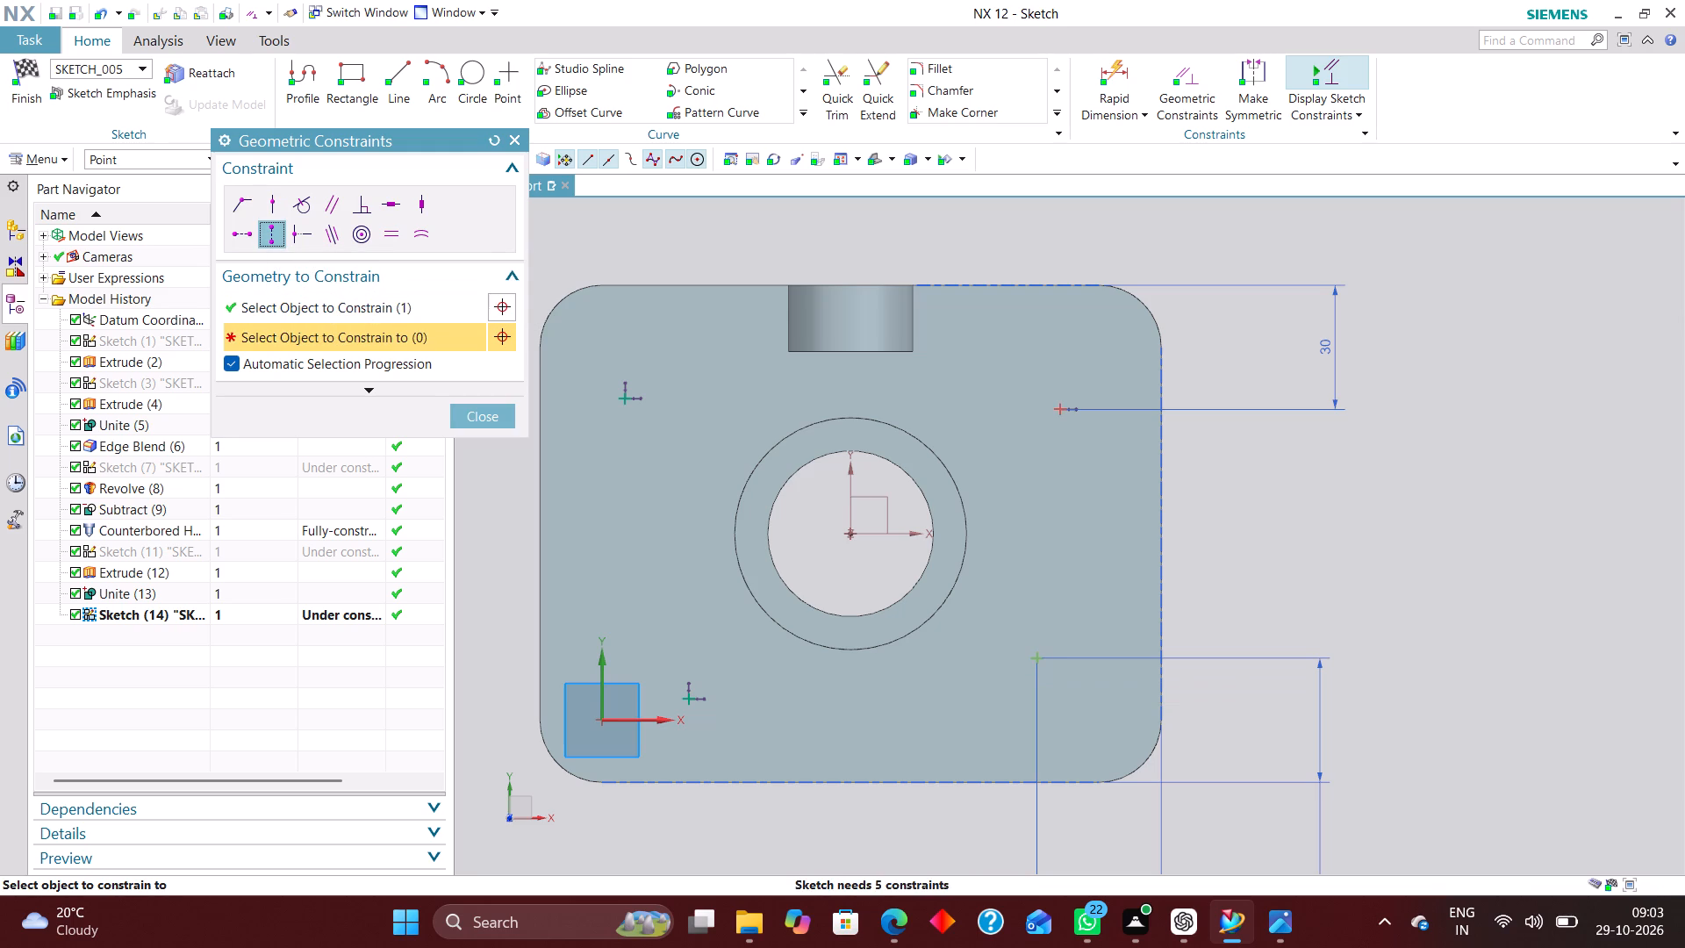
pyautogui.click(1058, 409)
# Constrain each left-hand hole point to be horizontally aligned with the right-hand point in its row.
pyautogui.scroll(-2, 1028, 475)
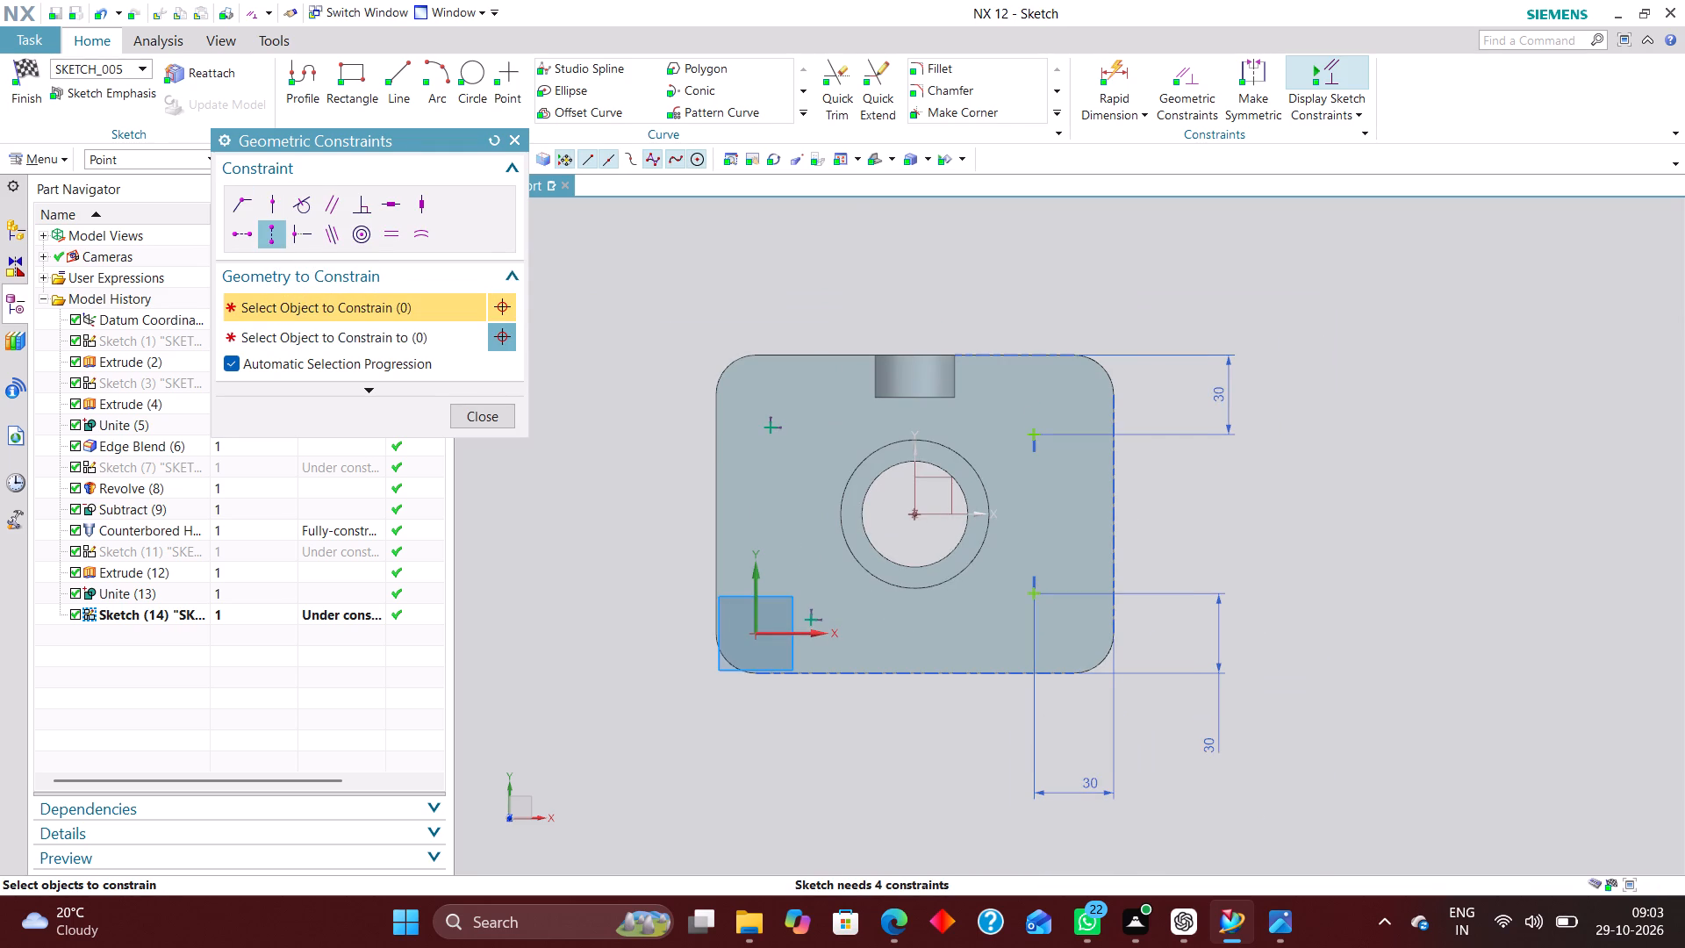
pyautogui.click(243, 233)
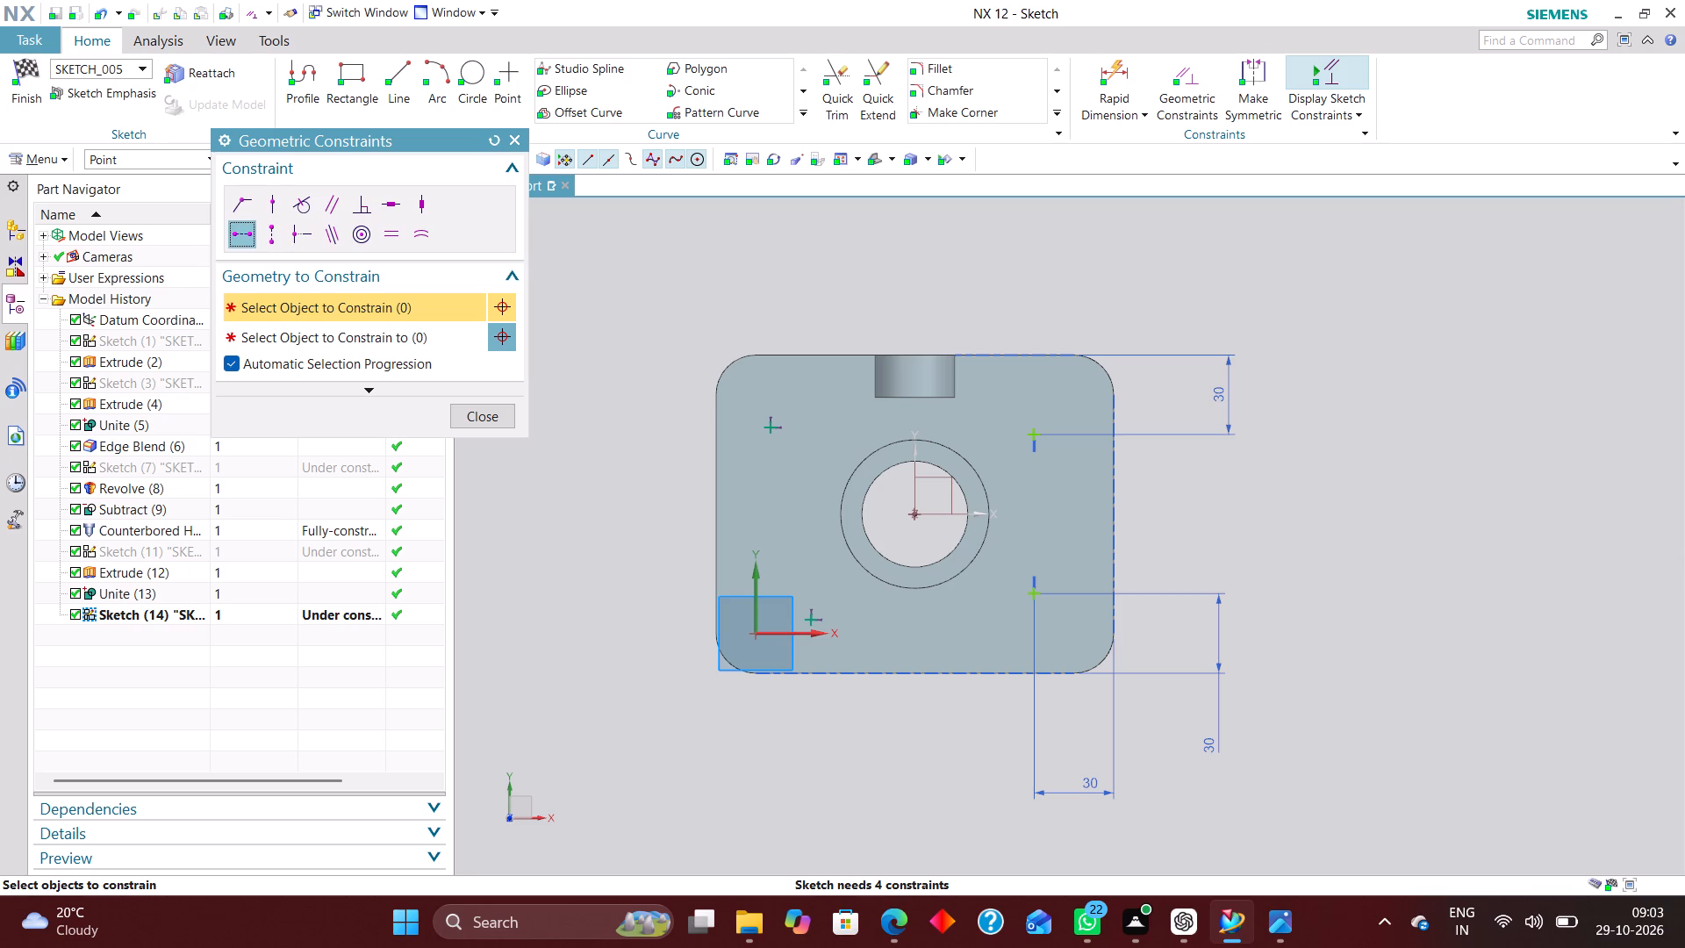
pyautogui.click(1036, 588)
pyautogui.click(815, 615)
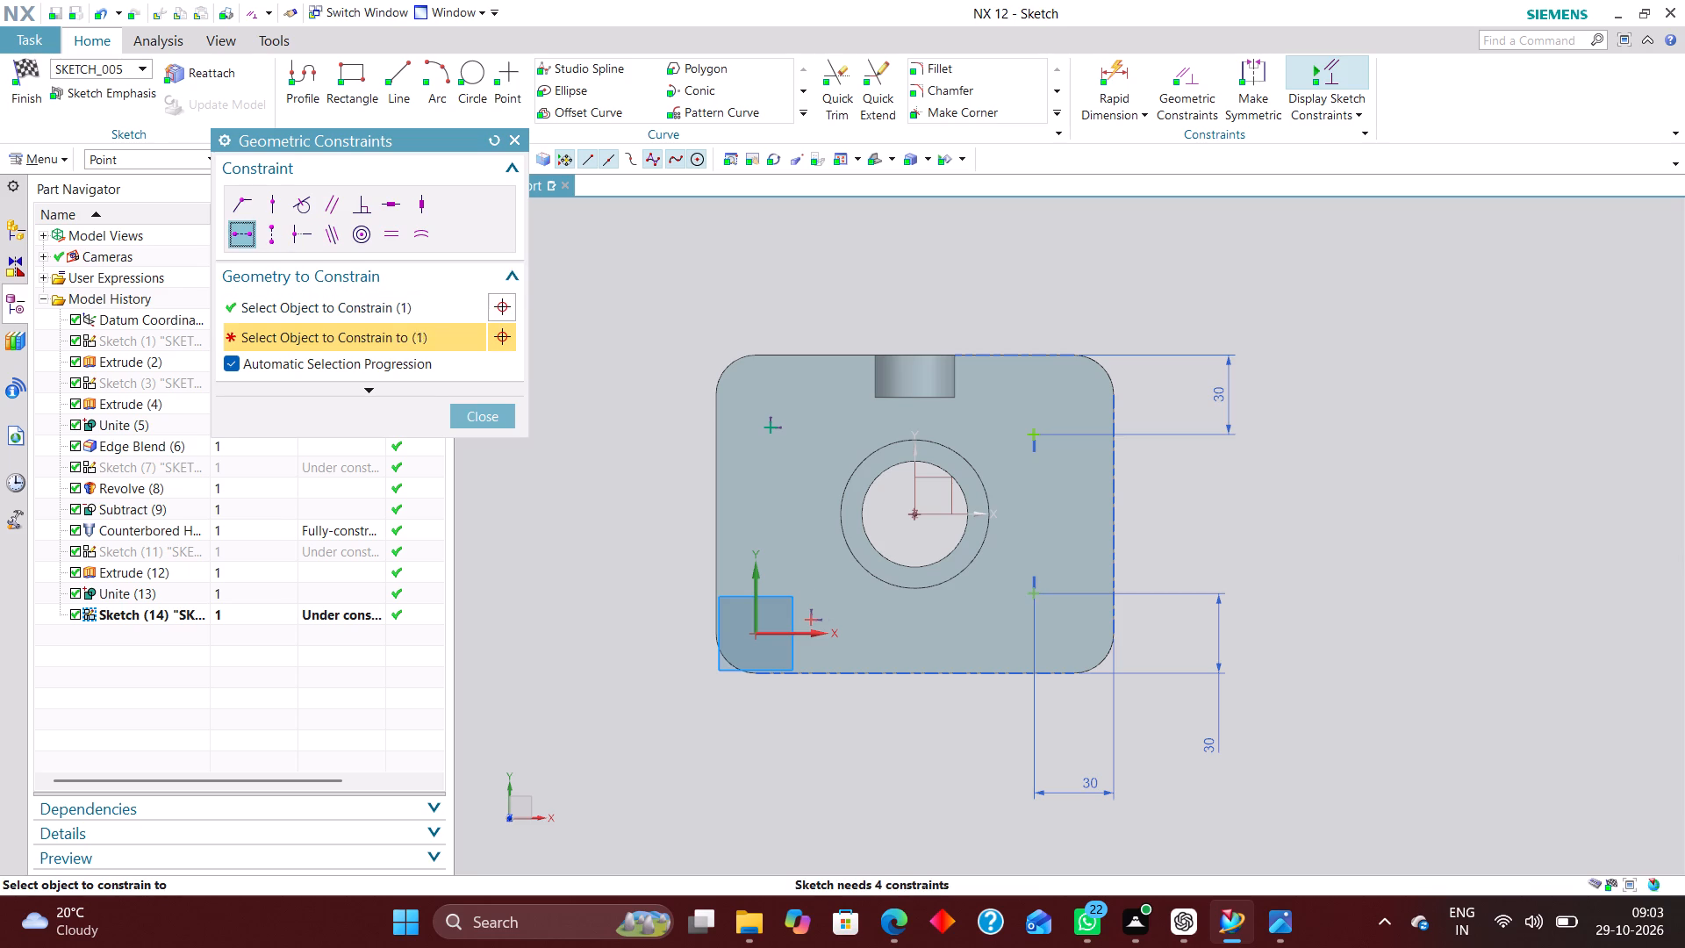
pyautogui.click(1036, 434)
pyautogui.click(774, 424)
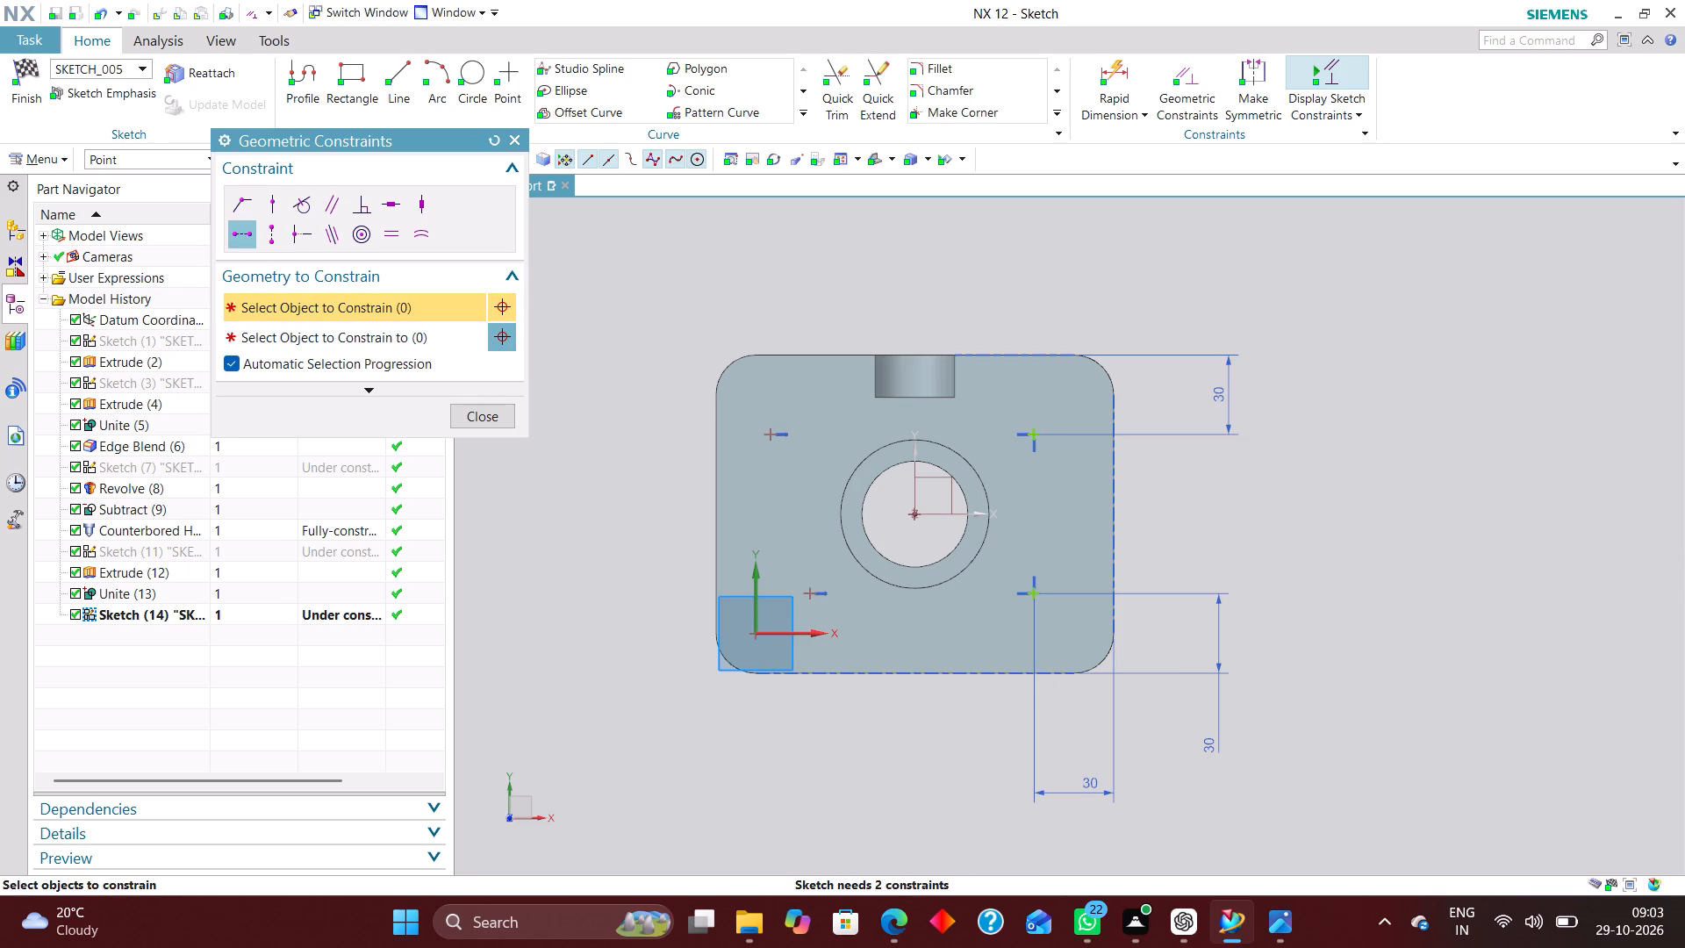
# Dimension the lower-left hole point 30 mm from the plate's left edge.
pyautogui.click(1124, 83)
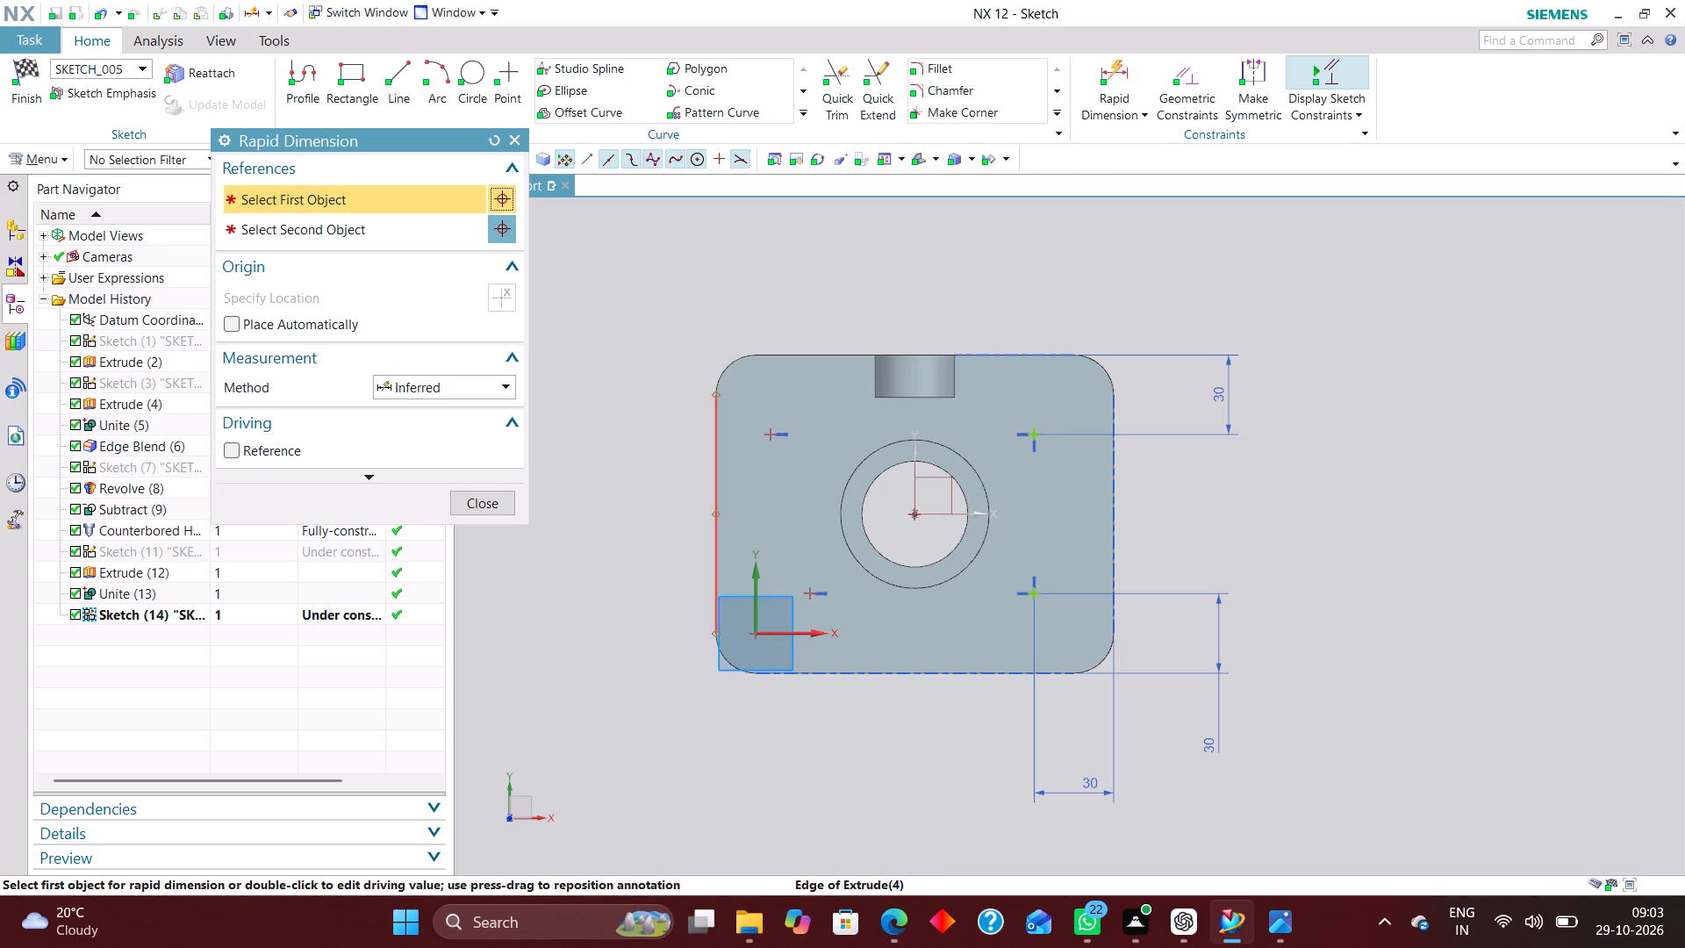
pyautogui.click(721, 571)
pyautogui.click(809, 595)
pyautogui.click(770, 795)
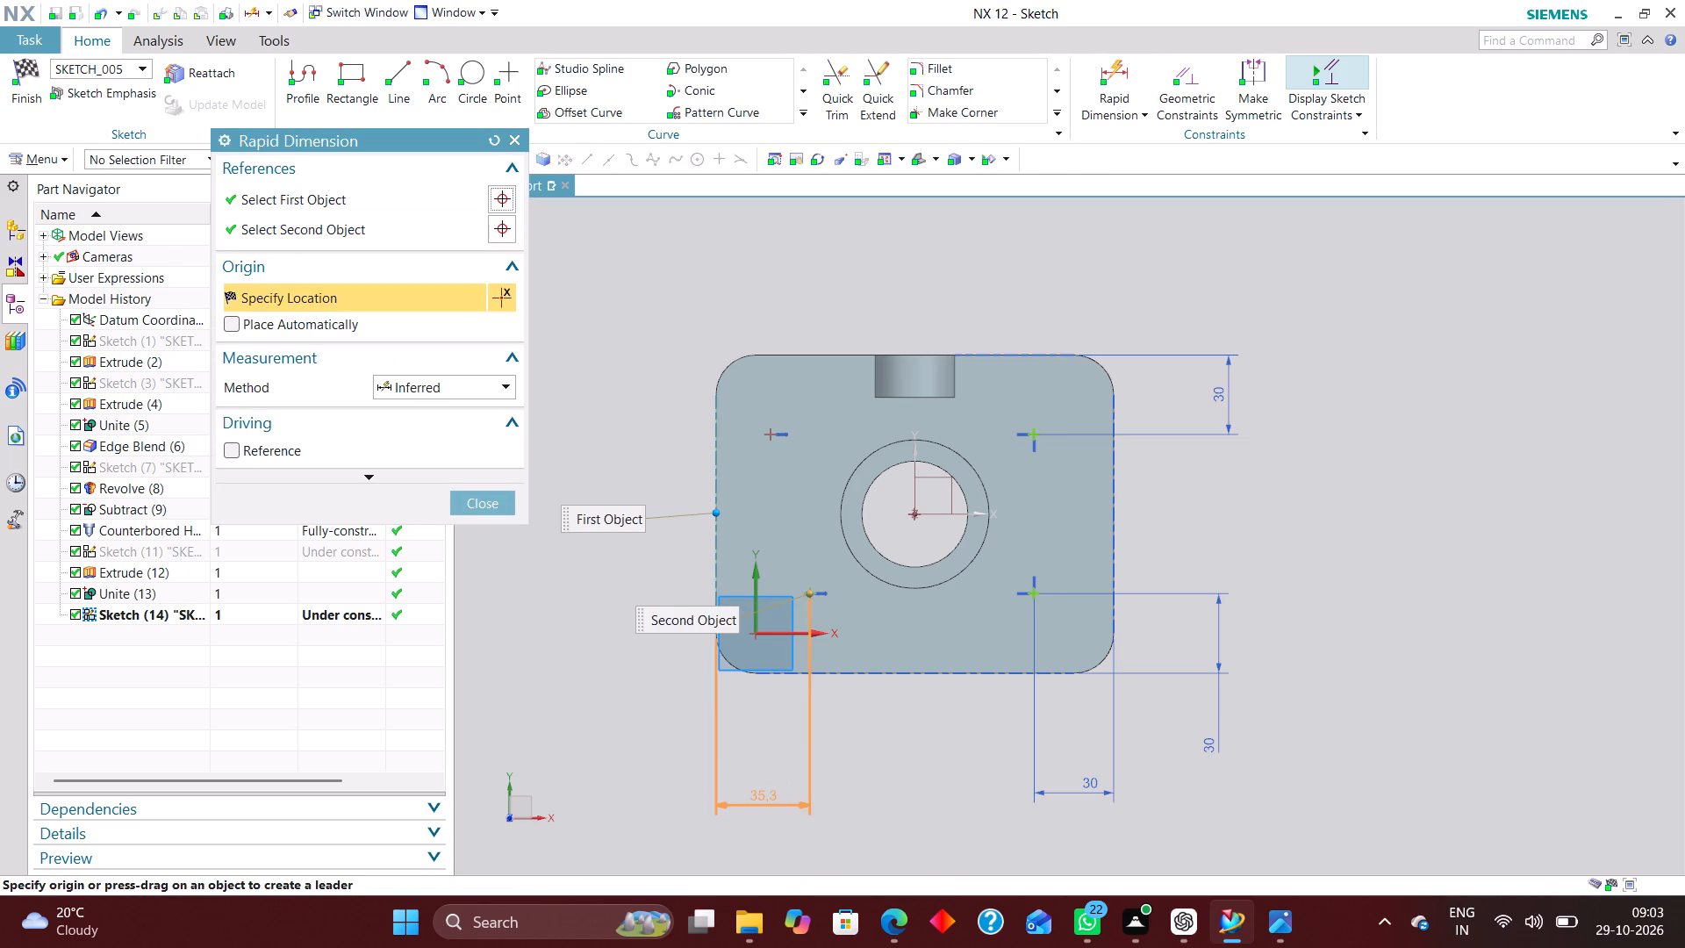
pyautogui.write('30')
pyautogui.press('Return')
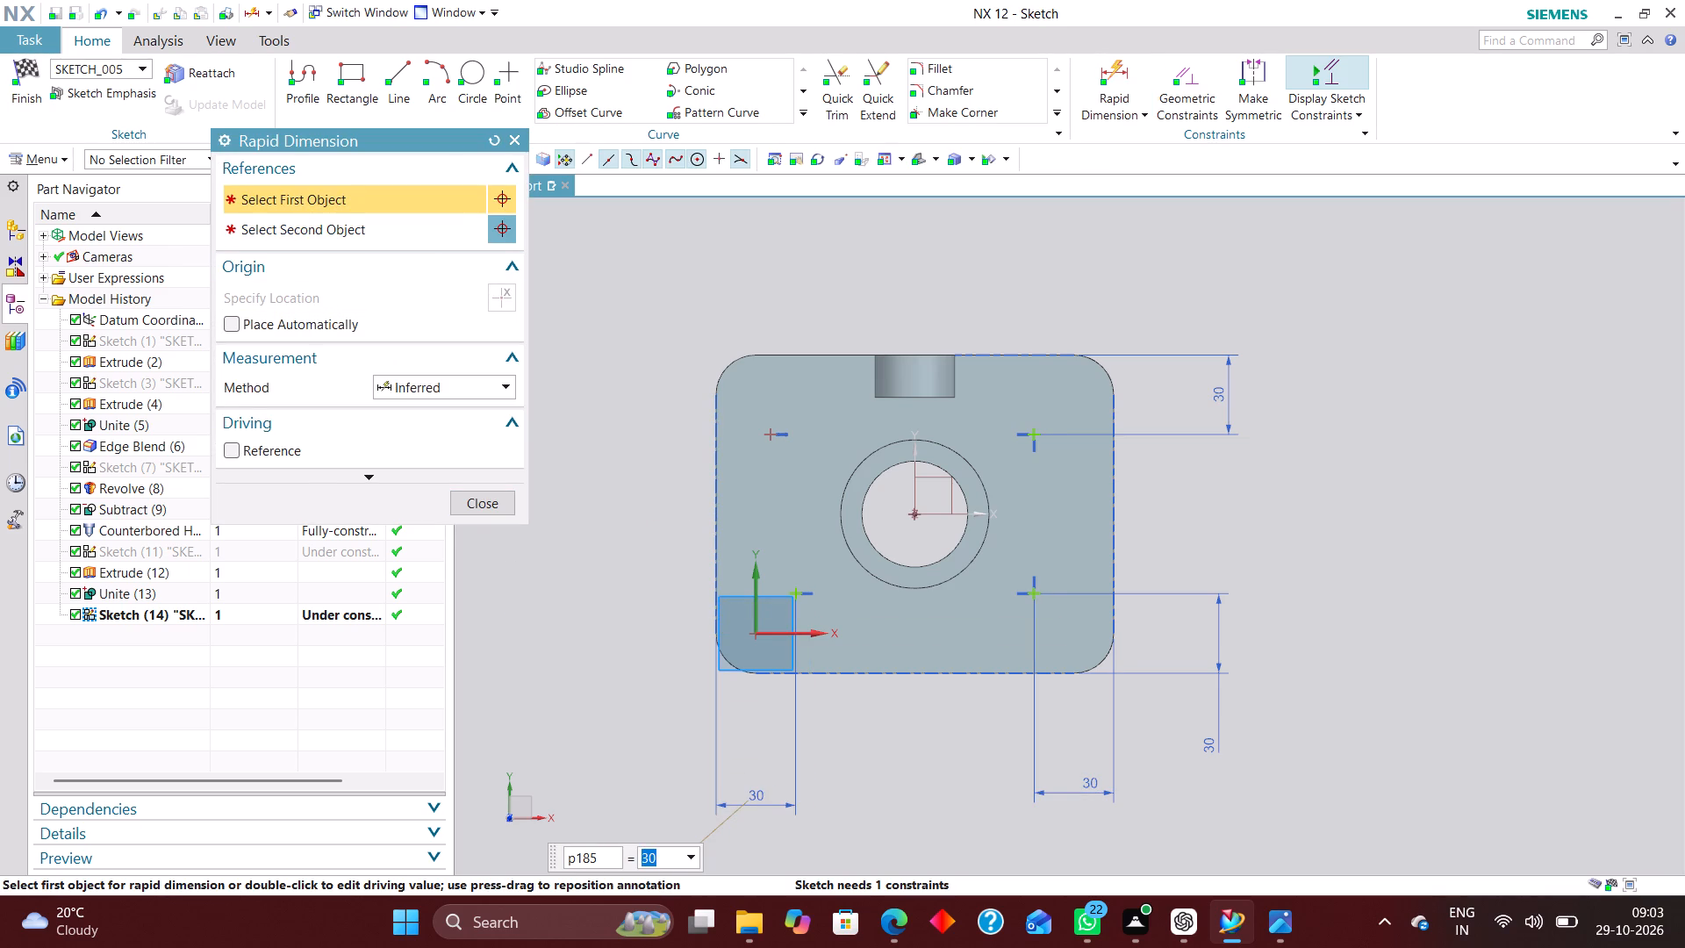
# Vertically align the two left-hand hole points and finish the hole position sketch.
pyautogui.click(1186, 75)
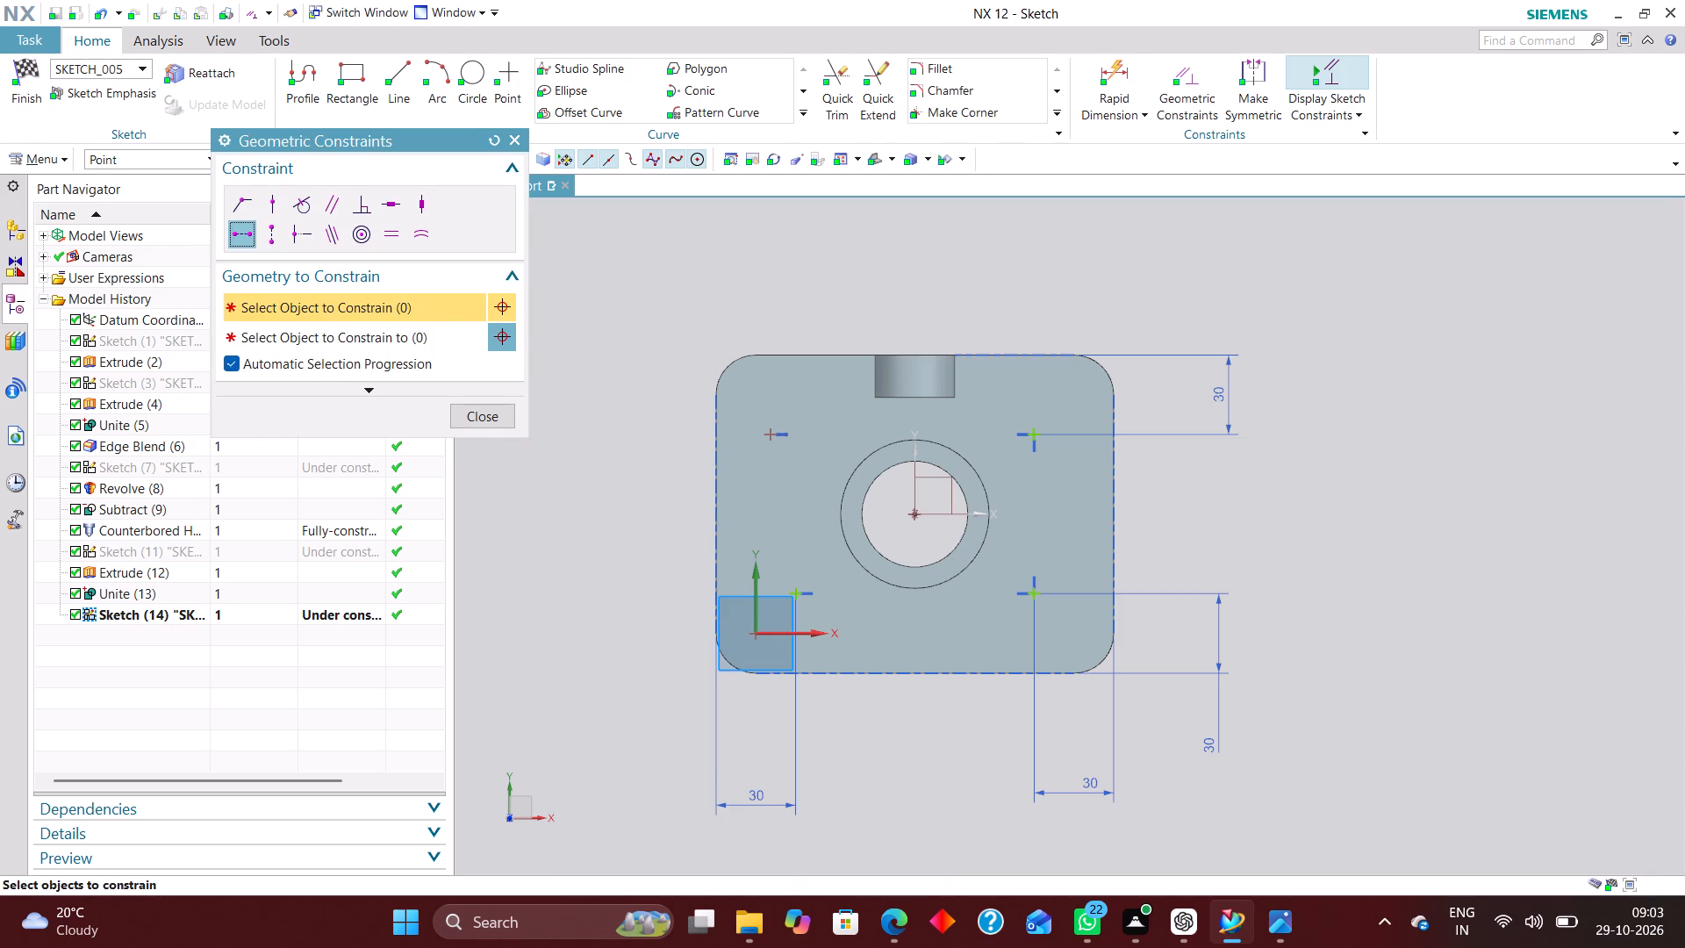
pyautogui.click(268, 229)
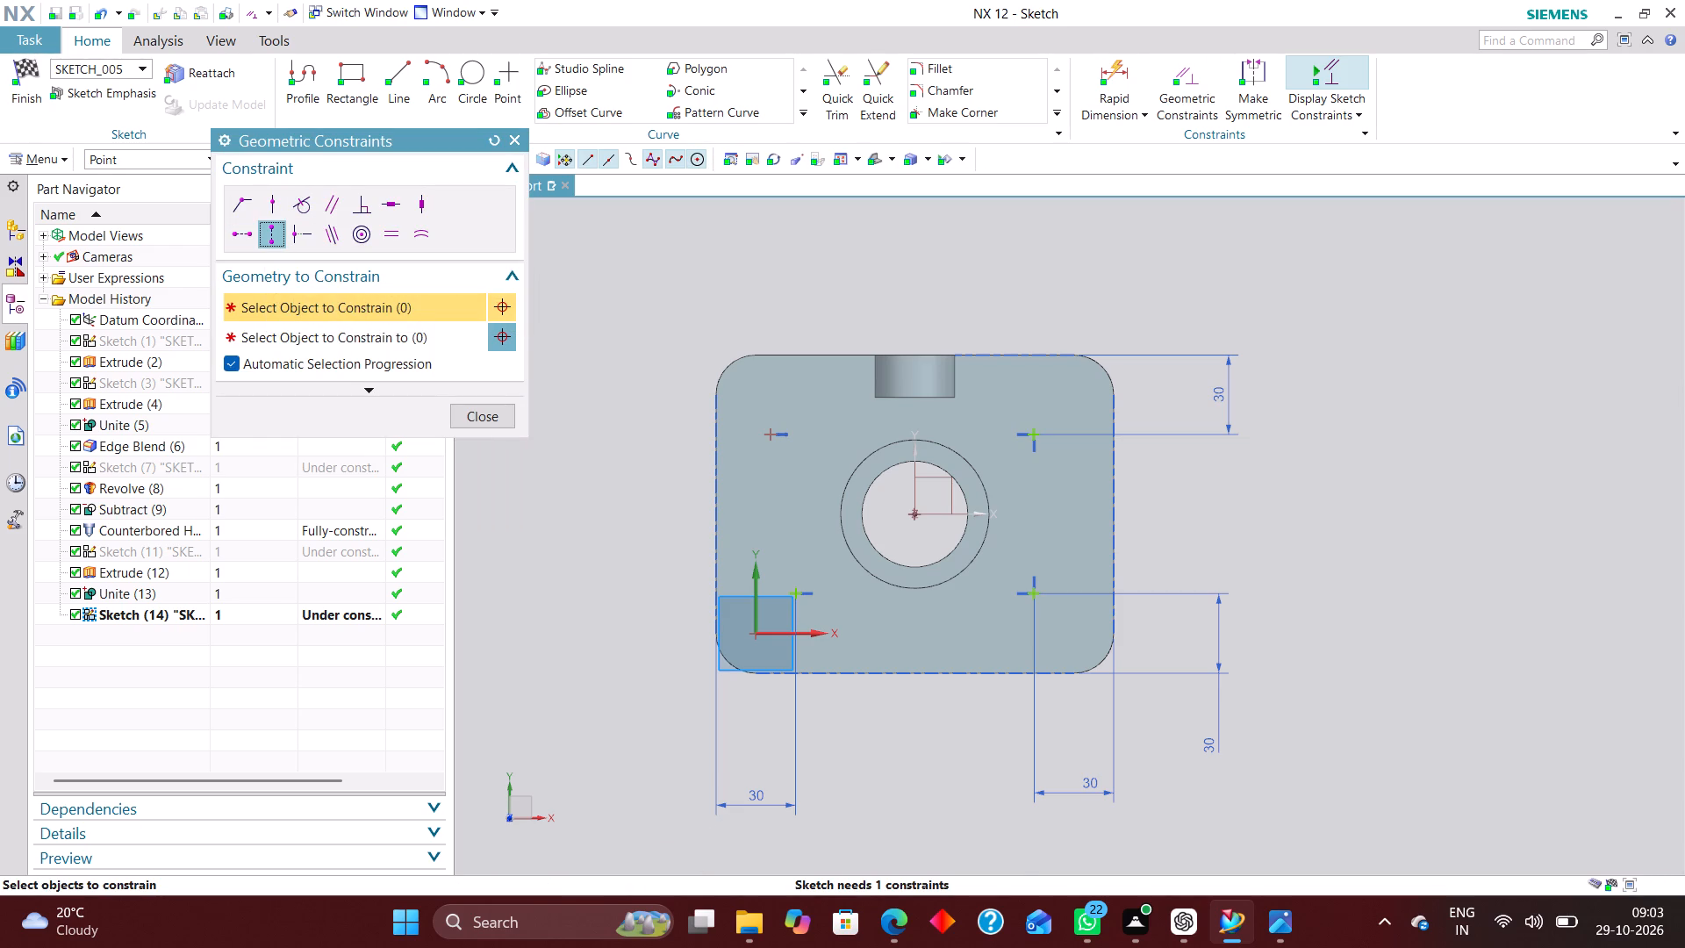
pyautogui.click(801, 595)
pyautogui.click(771, 429)
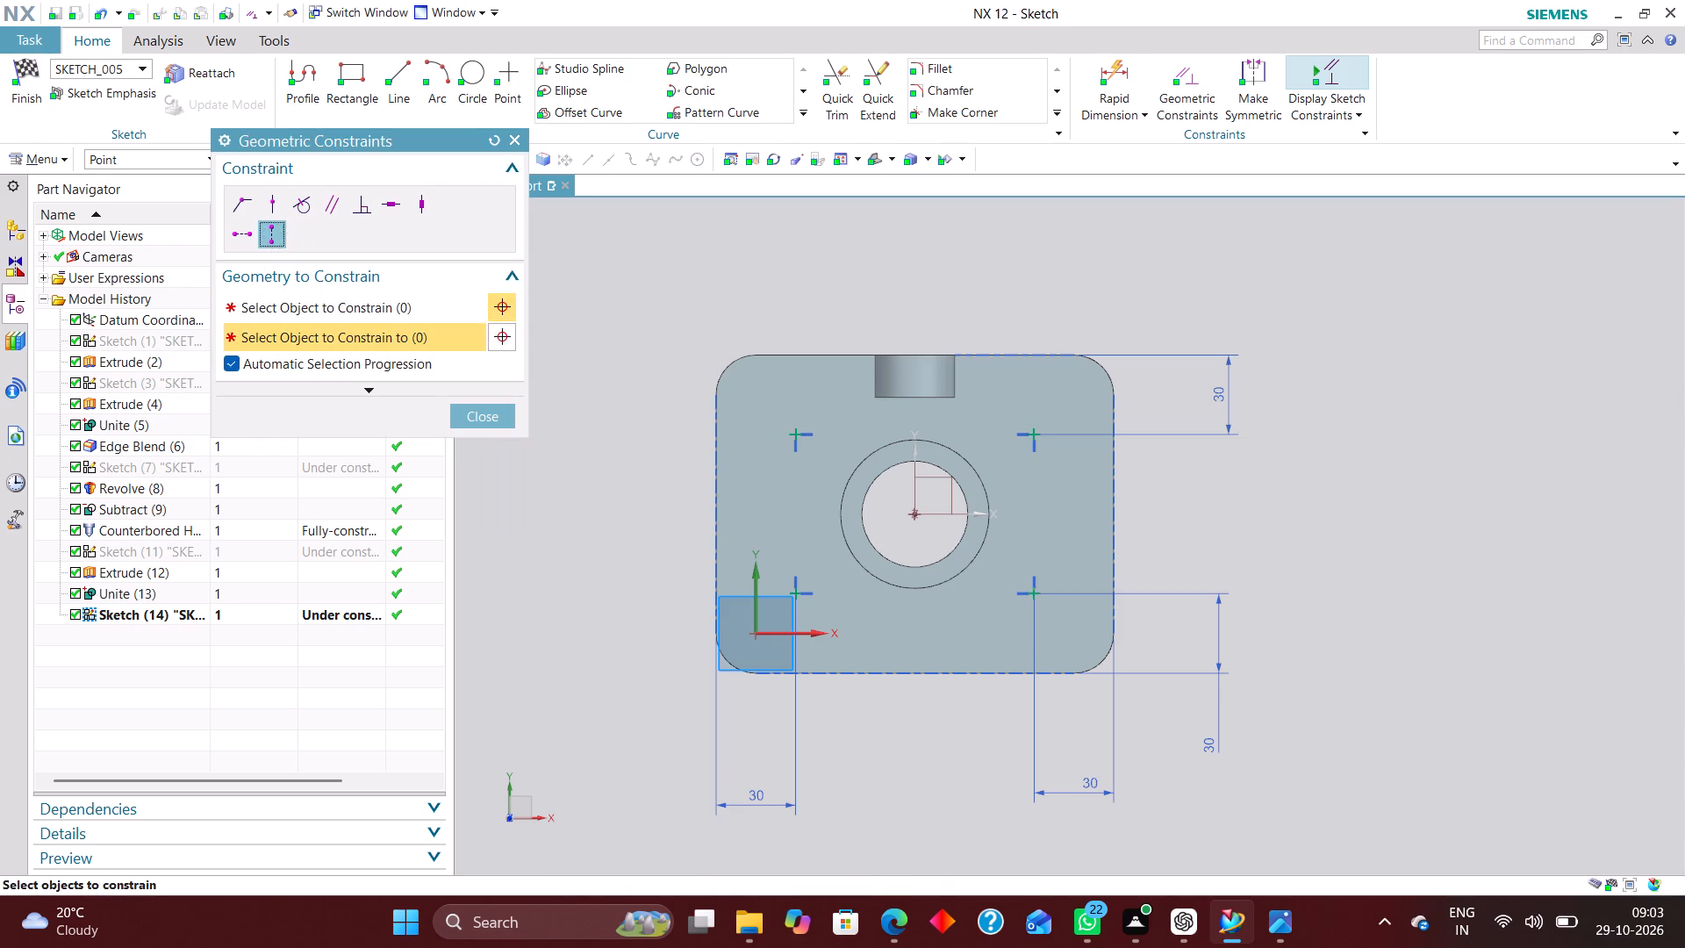
pyautogui.click(499, 407)
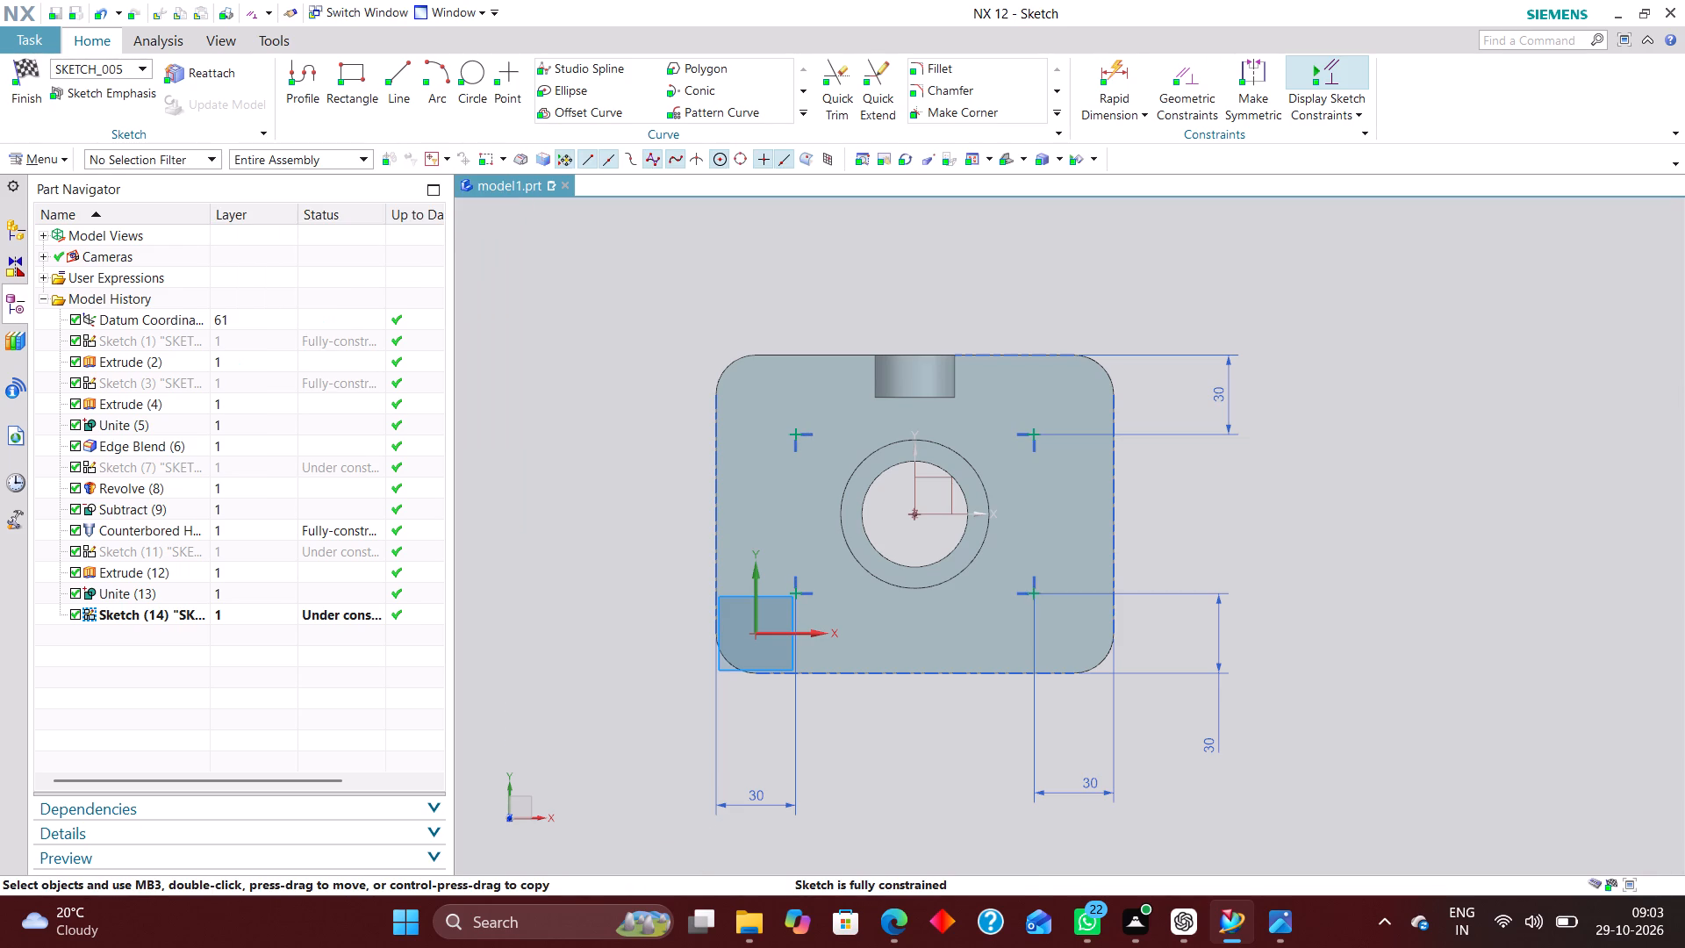
pyautogui.click(33, 68)
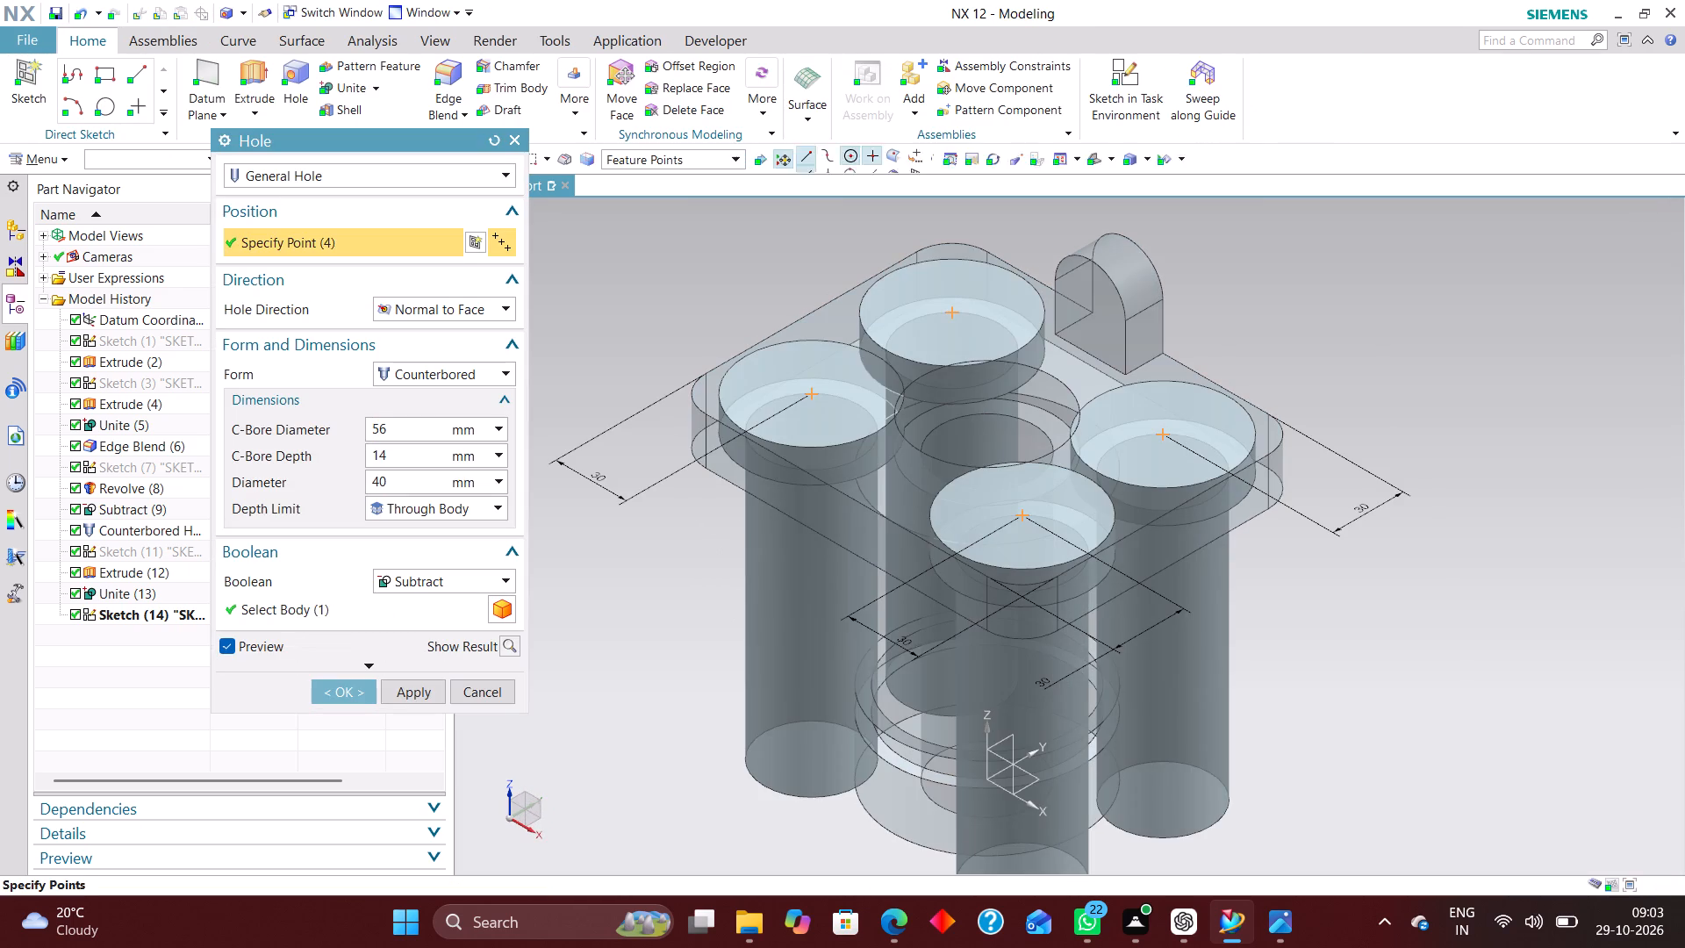
# Cut simple 30 mm diameter holes through the body at the four points on the plate.
pyautogui.click(453, 369)
pyautogui.click(450, 395)
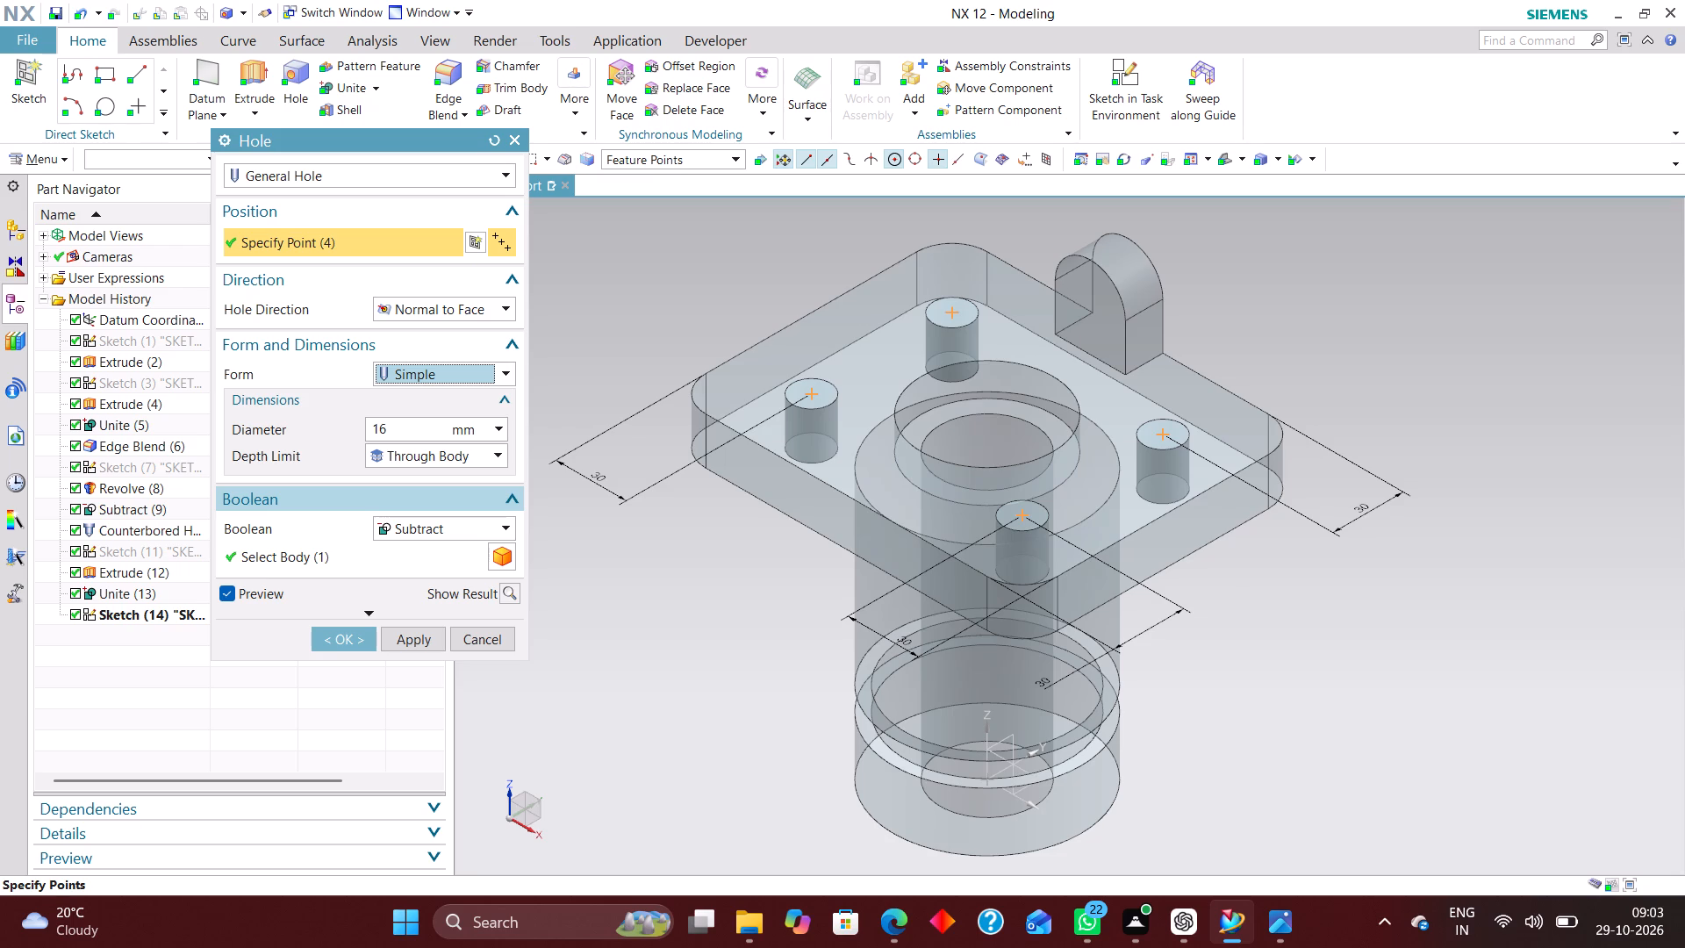
pyautogui.moveTo(395, 433); pyautogui.dragTo(355, 431)
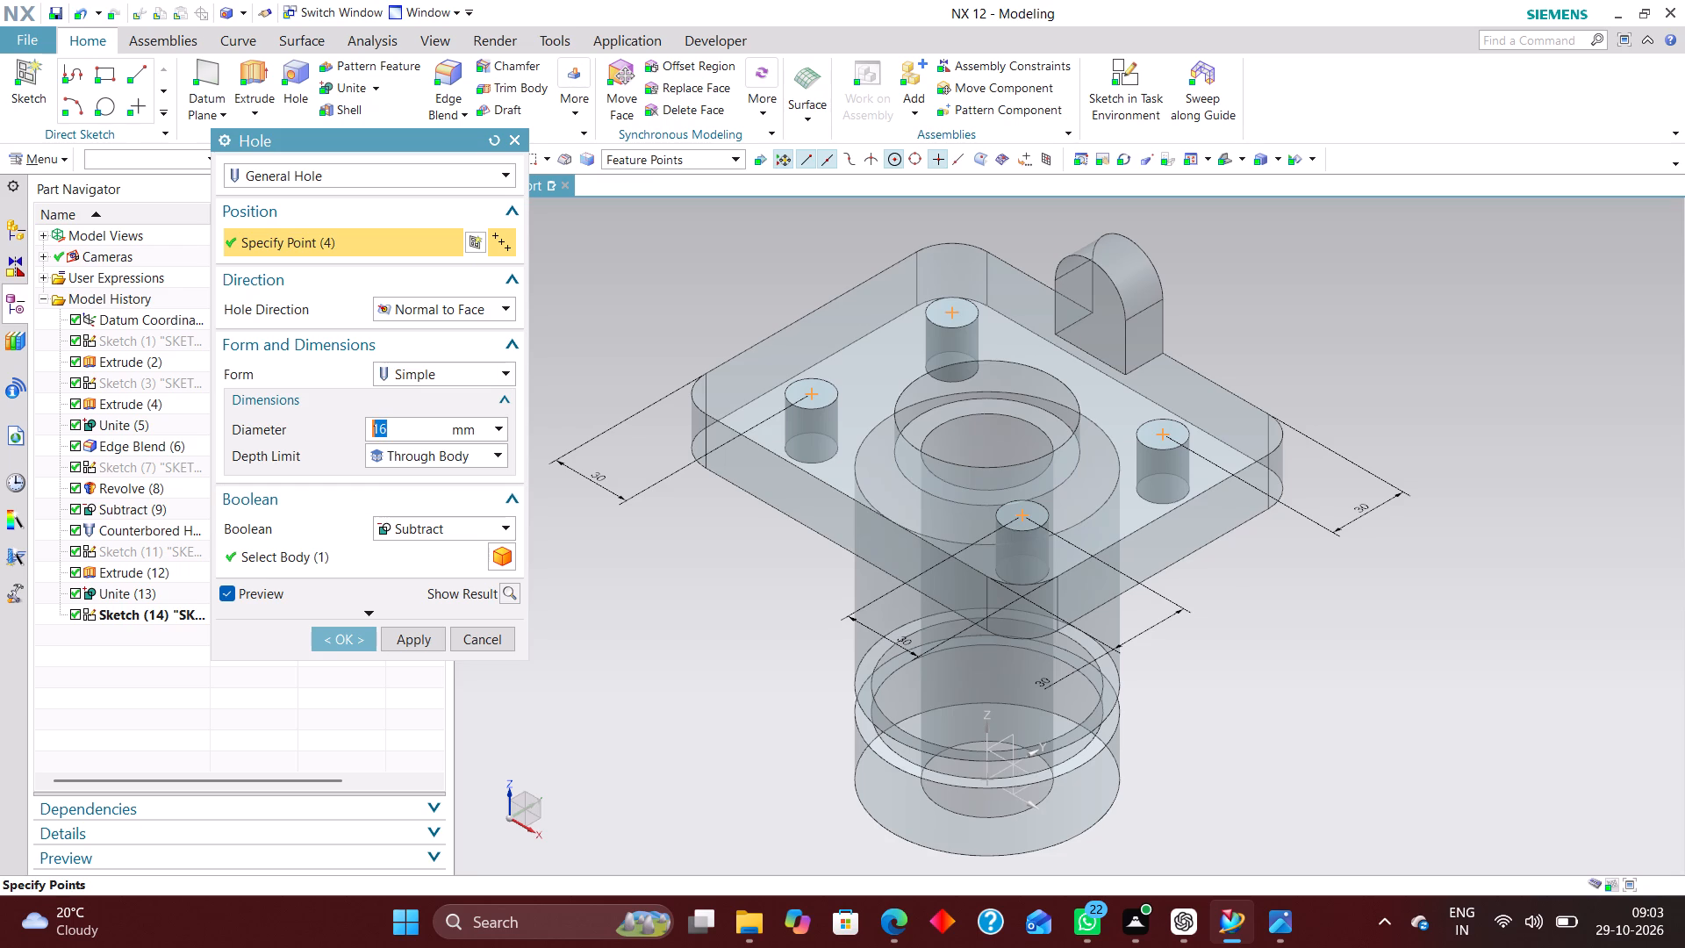
pyautogui.write('30')
pyautogui.press('Return')
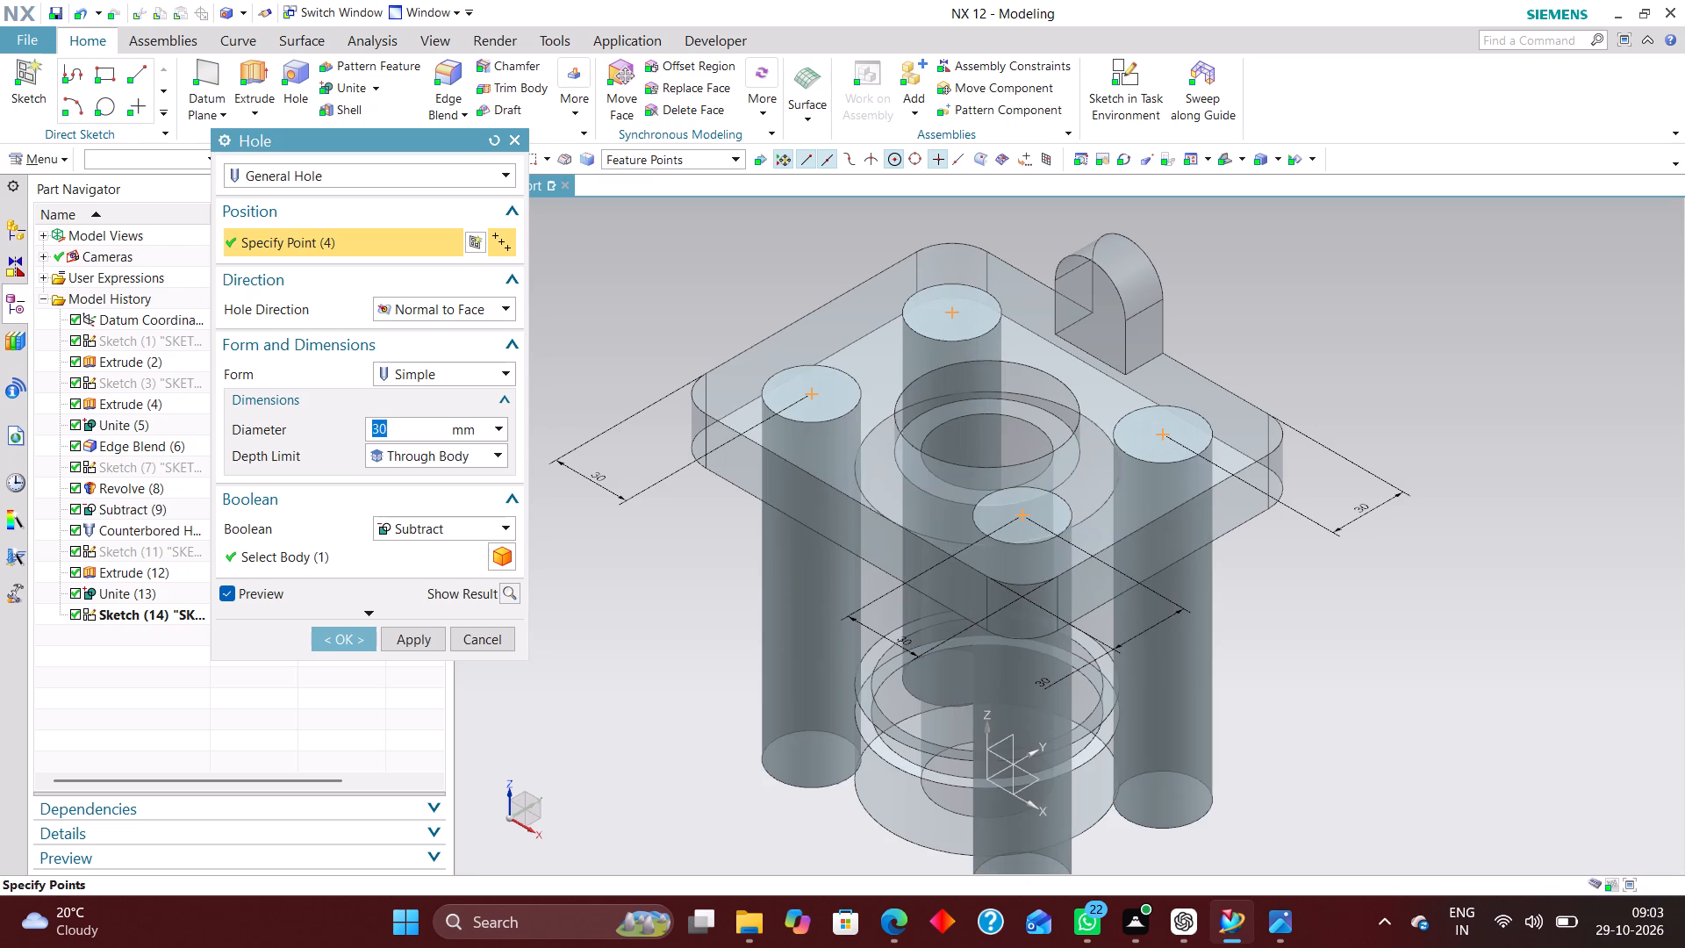
pyautogui.click(344, 639)
# Examine the four plate holes and the cylindrical body from above and below.
pyautogui.moveTo(1460, 631); pyautogui.dragTo(1445, 706, button='middle')
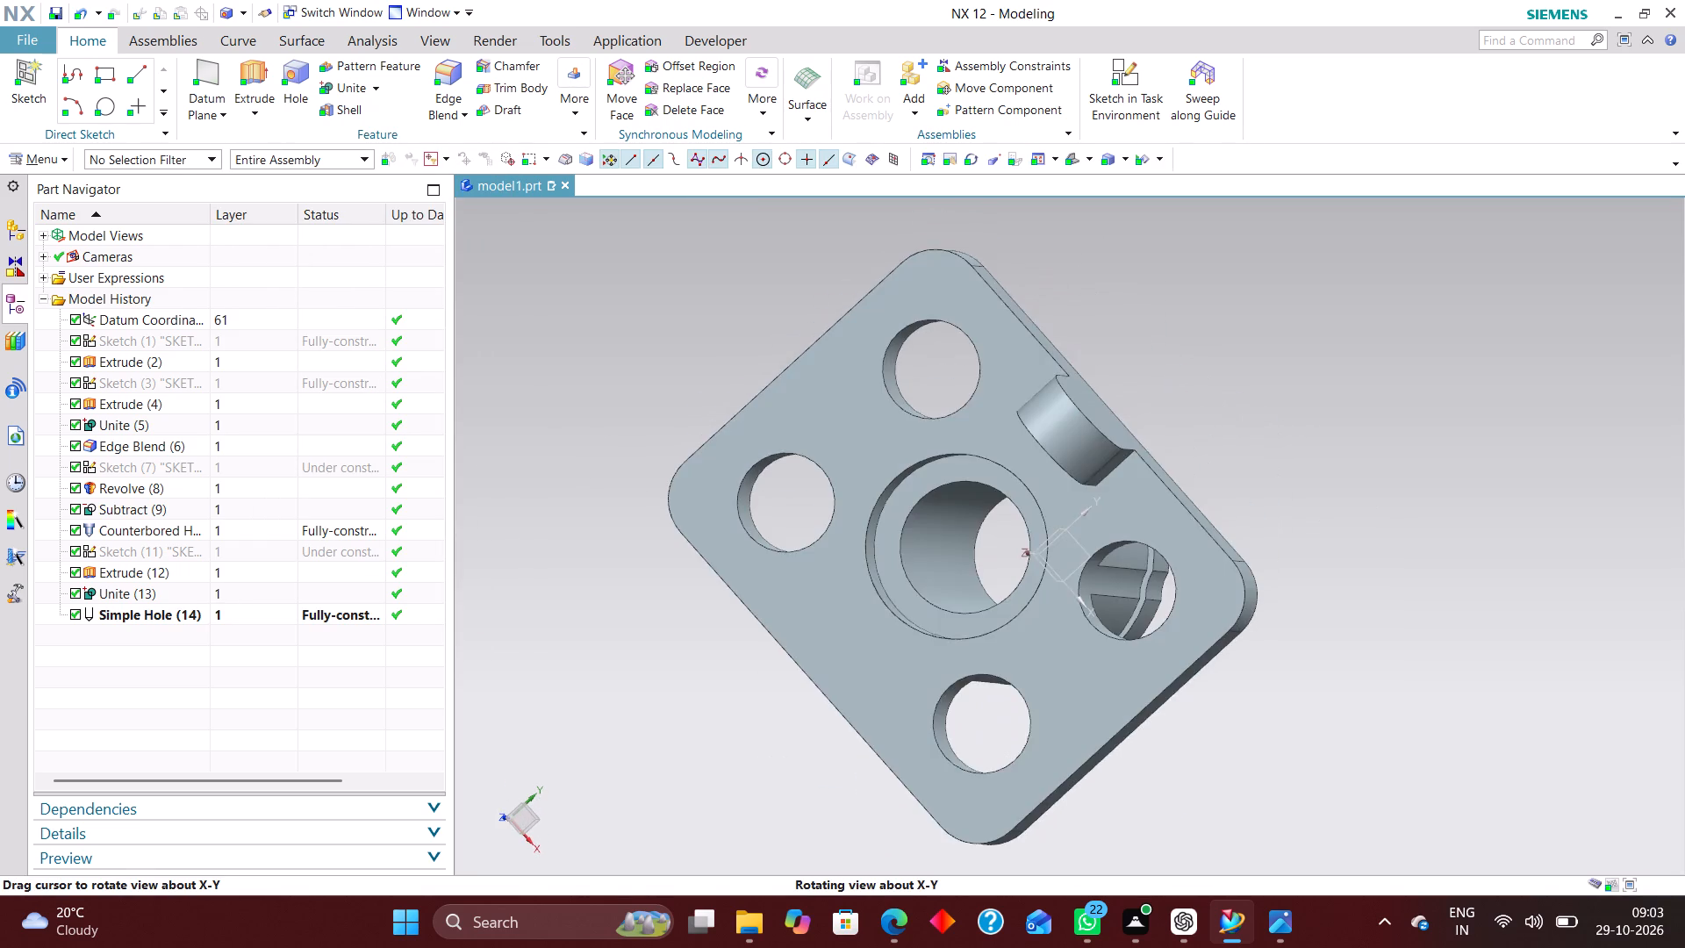
pyautogui.moveTo(1445, 706); pyautogui.dragTo(1473, 640, button='middle')
pyautogui.moveTo(1501, 641); pyautogui.dragTo(1515, 687, button='middle')
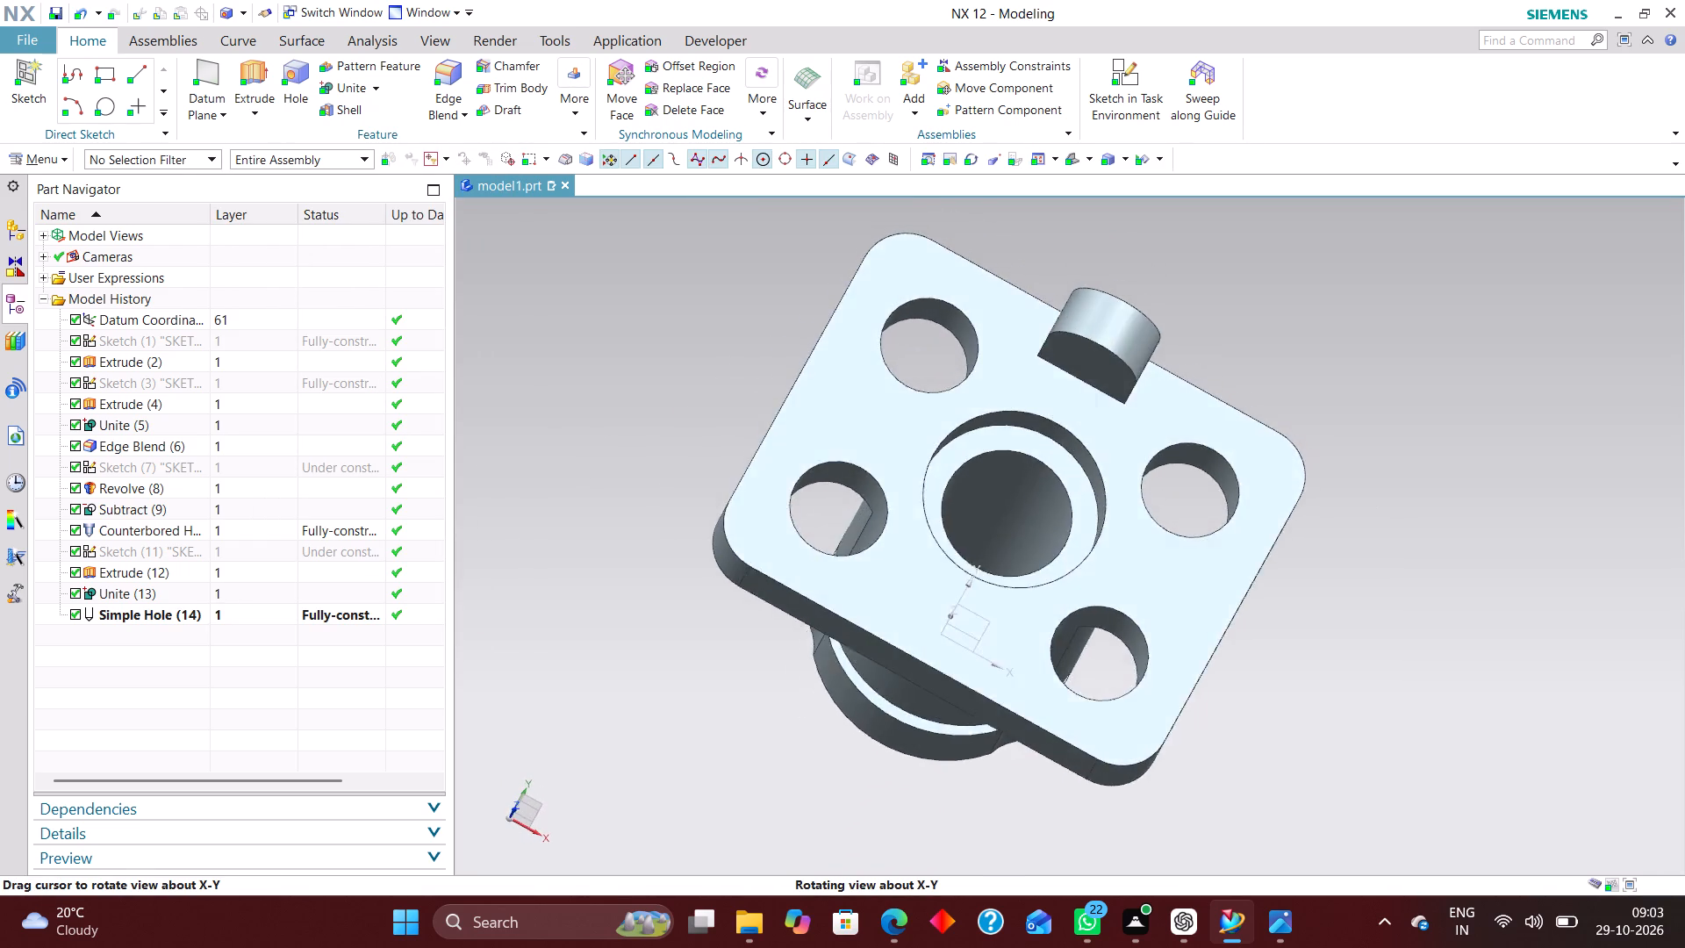
pyautogui.moveTo(1515, 687); pyautogui.dragTo(1483, 686, button='middle')
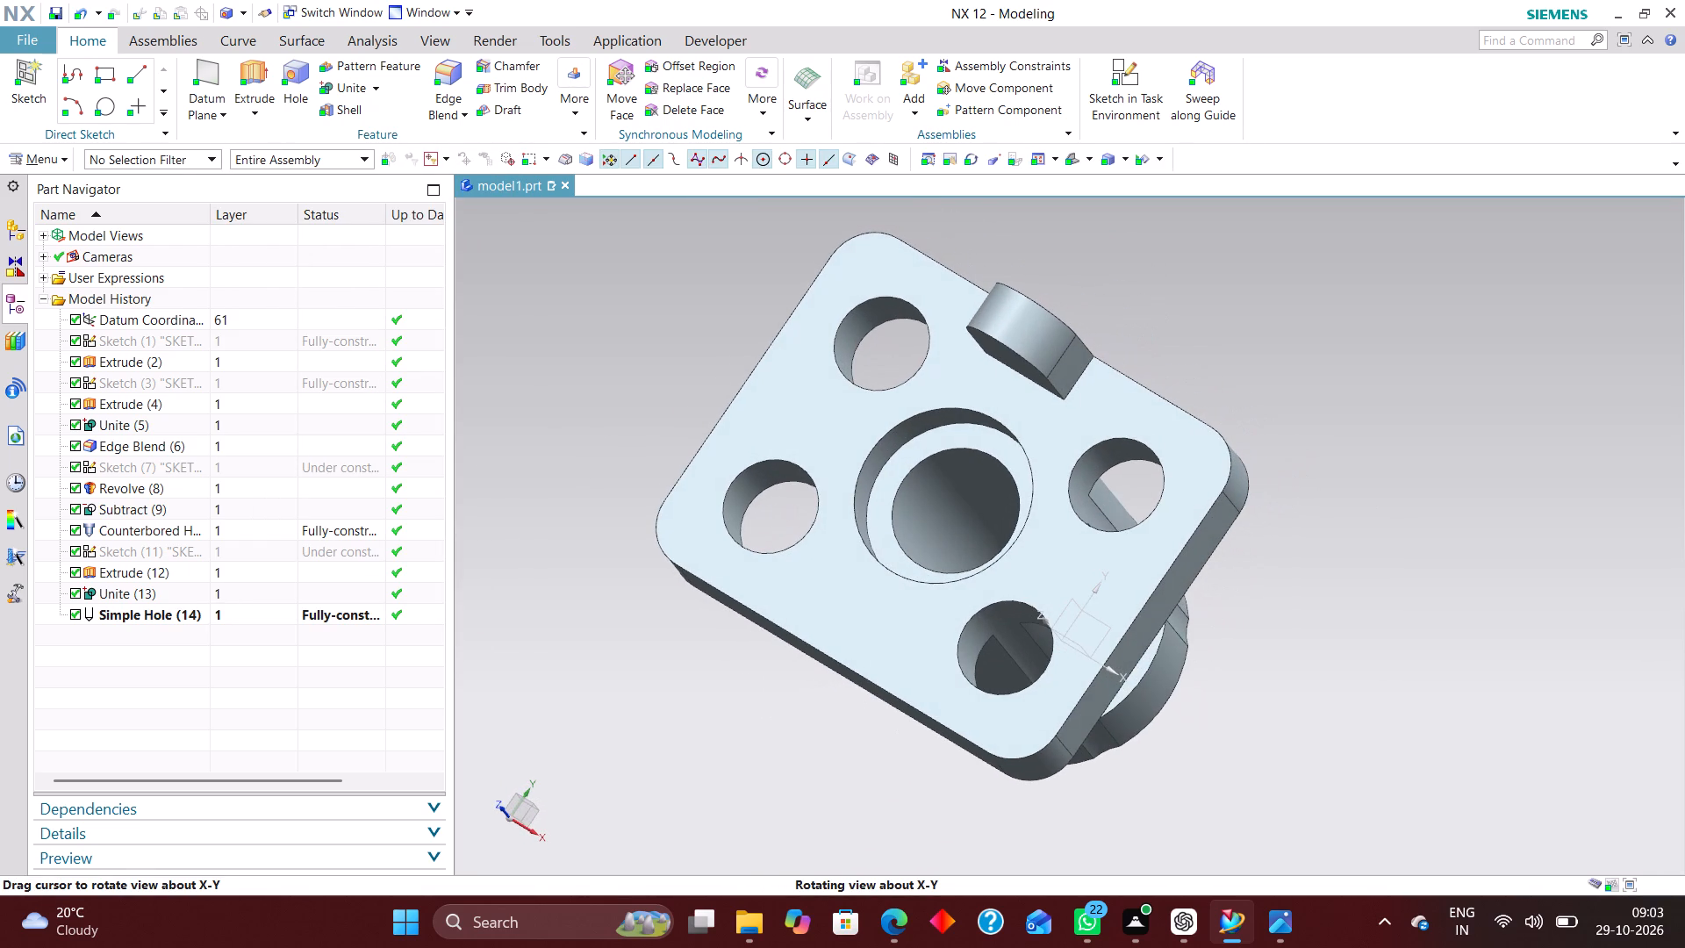
pyautogui.moveTo(1483, 686); pyautogui.dragTo(1487, 677, button='middle')
pyautogui.middleClick(1487, 677)
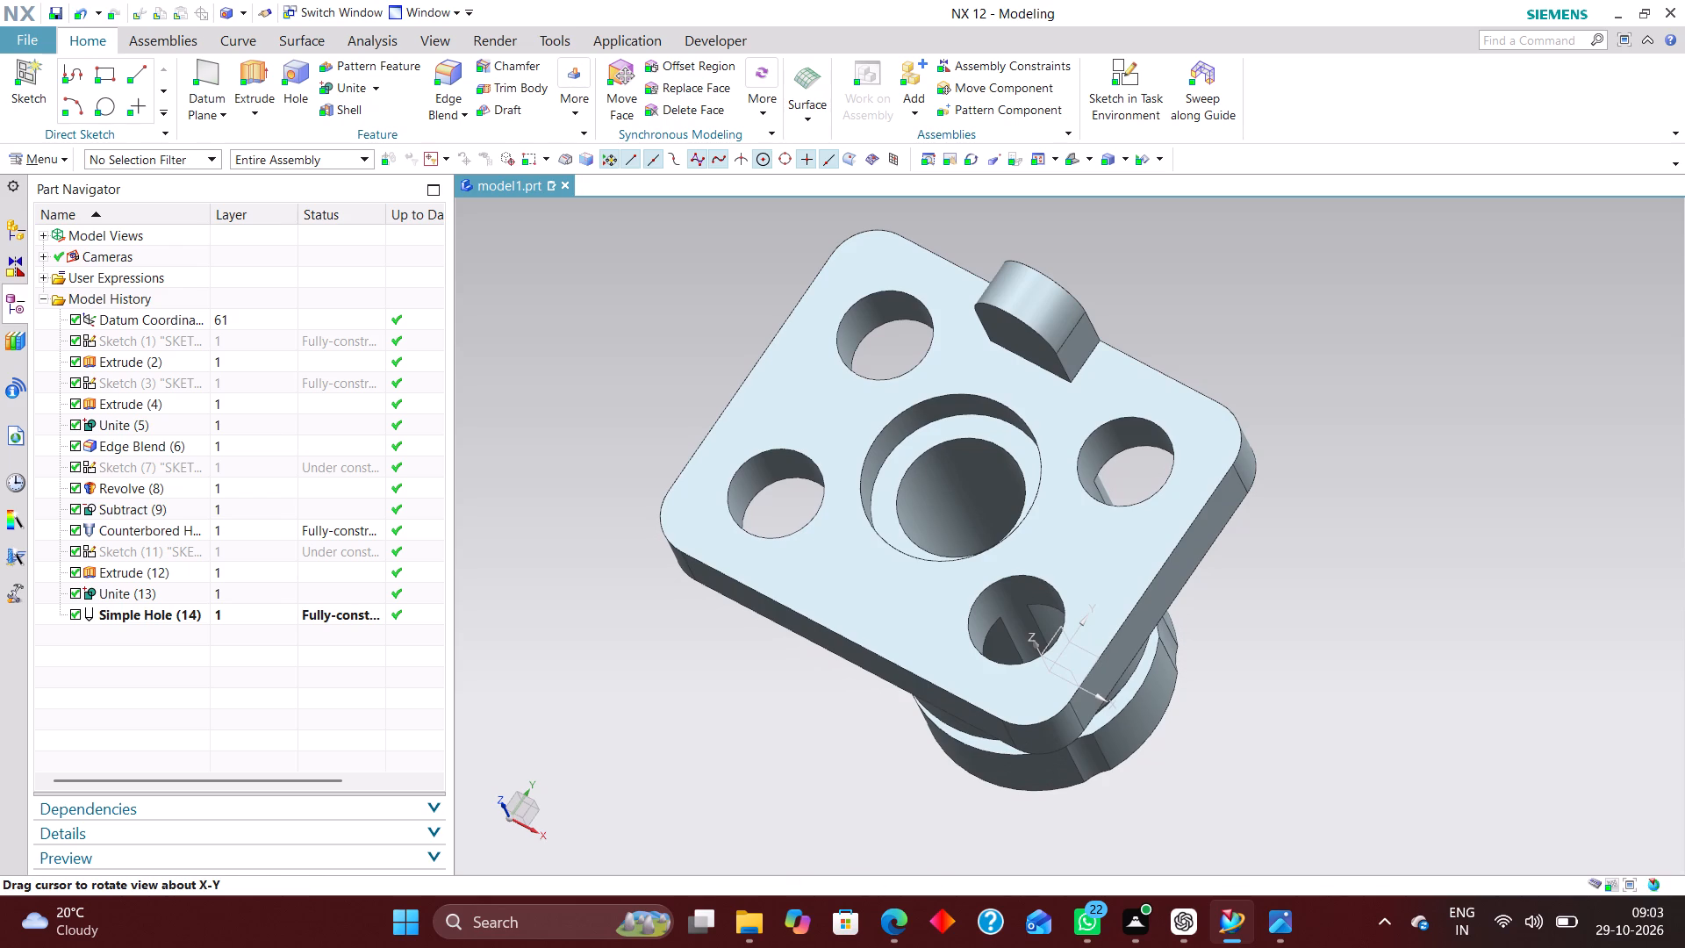
pyautogui.middleClick(1487, 677)
pyautogui.moveTo(1487, 677); pyautogui.dragTo(1500, 621, button='middle')
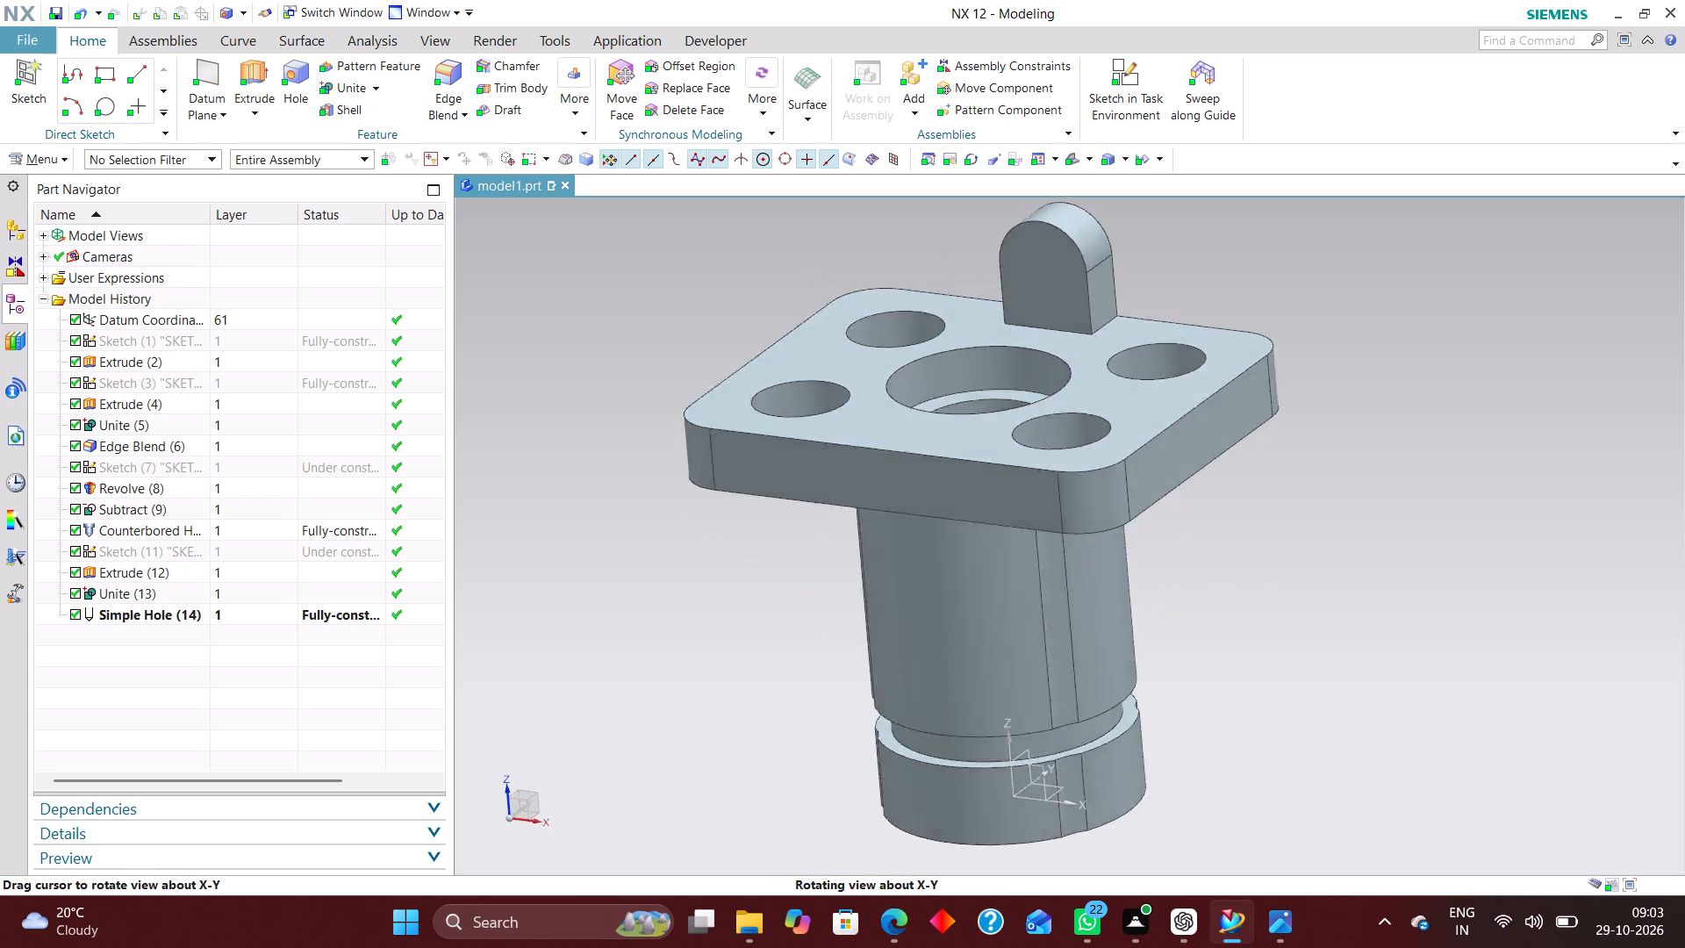
pyautogui.moveTo(1500, 621); pyautogui.dragTo(1515, 557, button='middle')
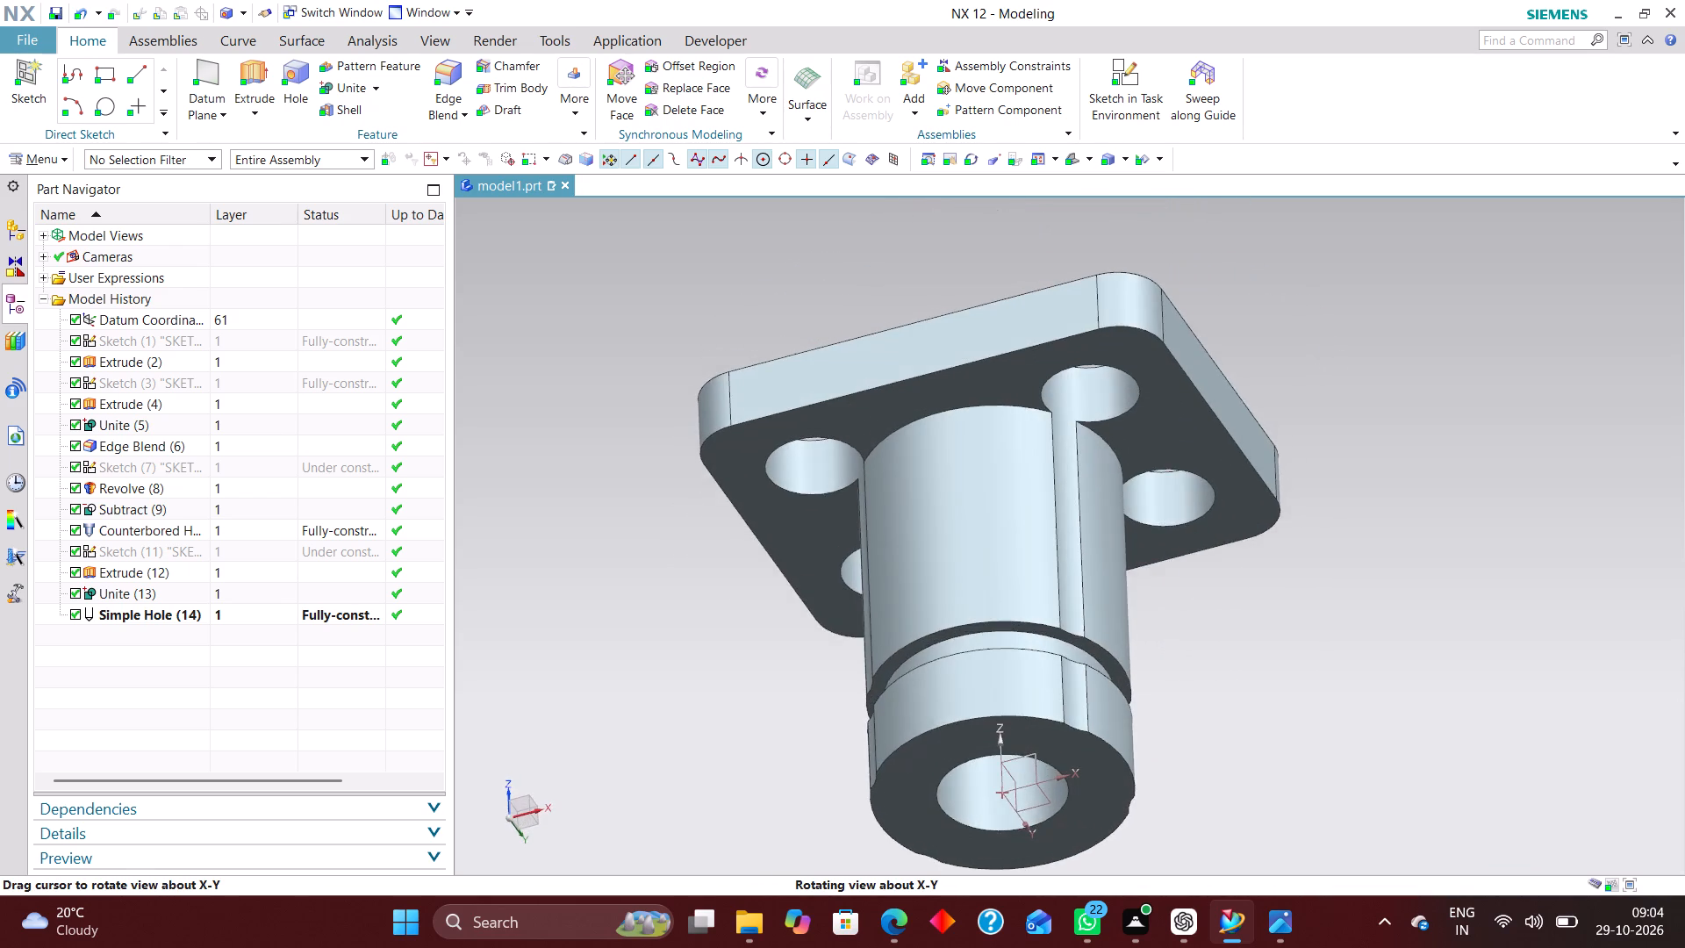
pyautogui.moveTo(1515, 557); pyautogui.dragTo(1509, 621, button='middle')
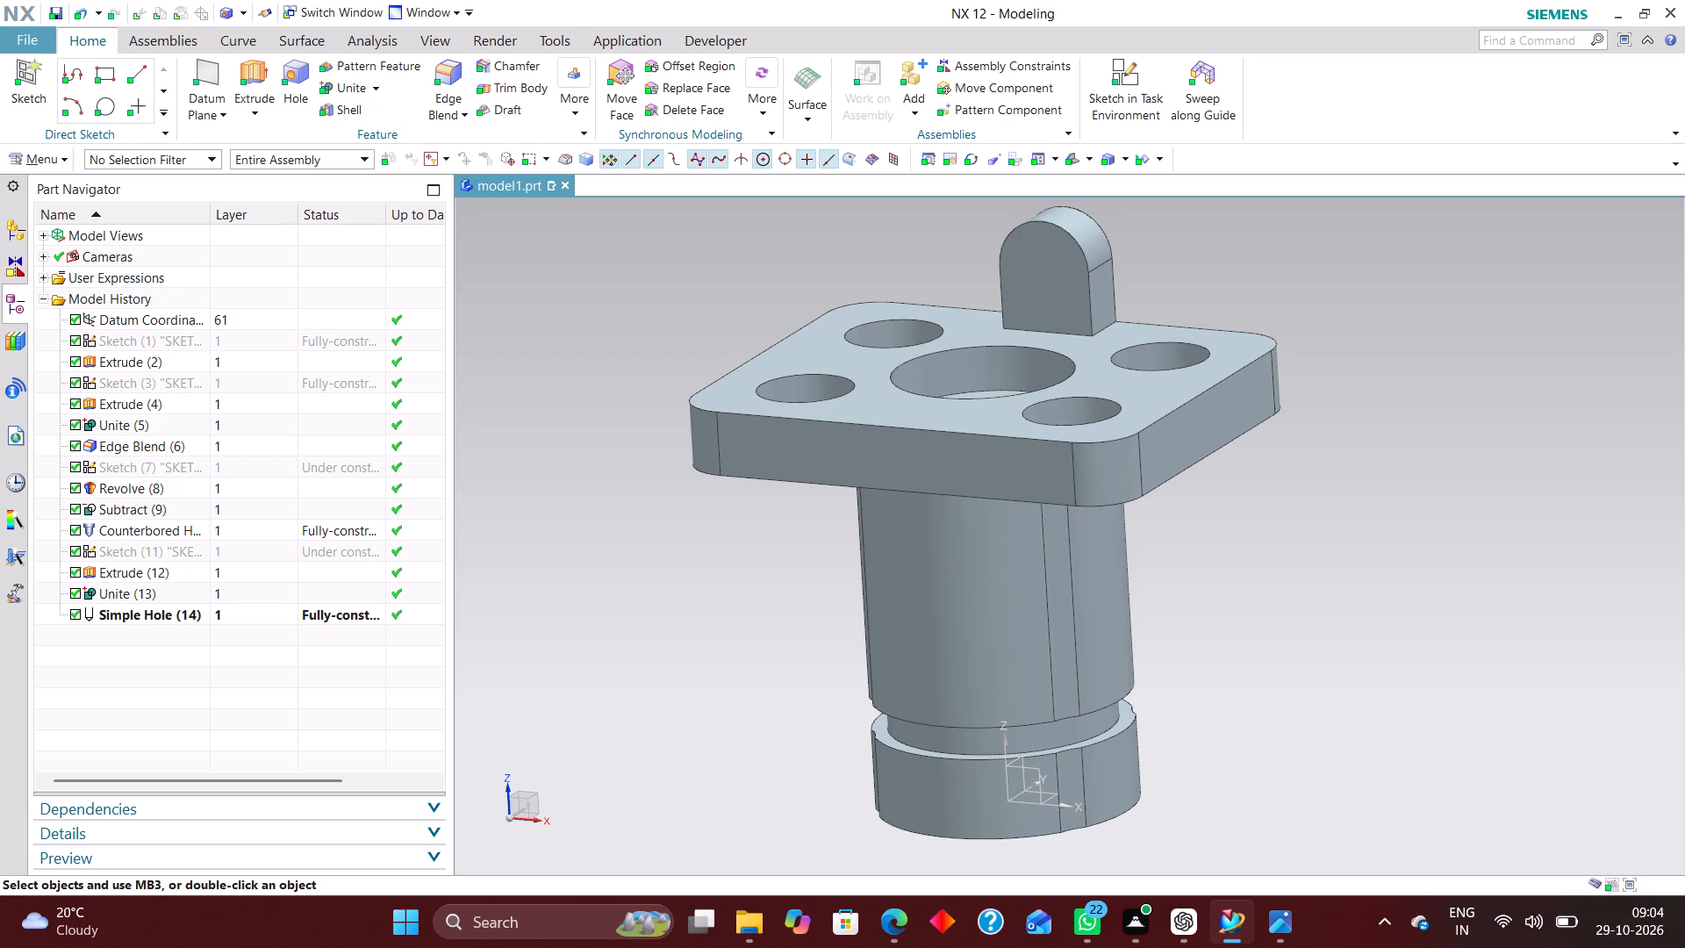
# Edit the plate's rectangle sketch with rollback, set its horizontal dimension to 180 mm and finish the sketch.
pyautogui.click(262, 382)
pyautogui.rightClick(260, 381)
pyautogui.click(358, 421)
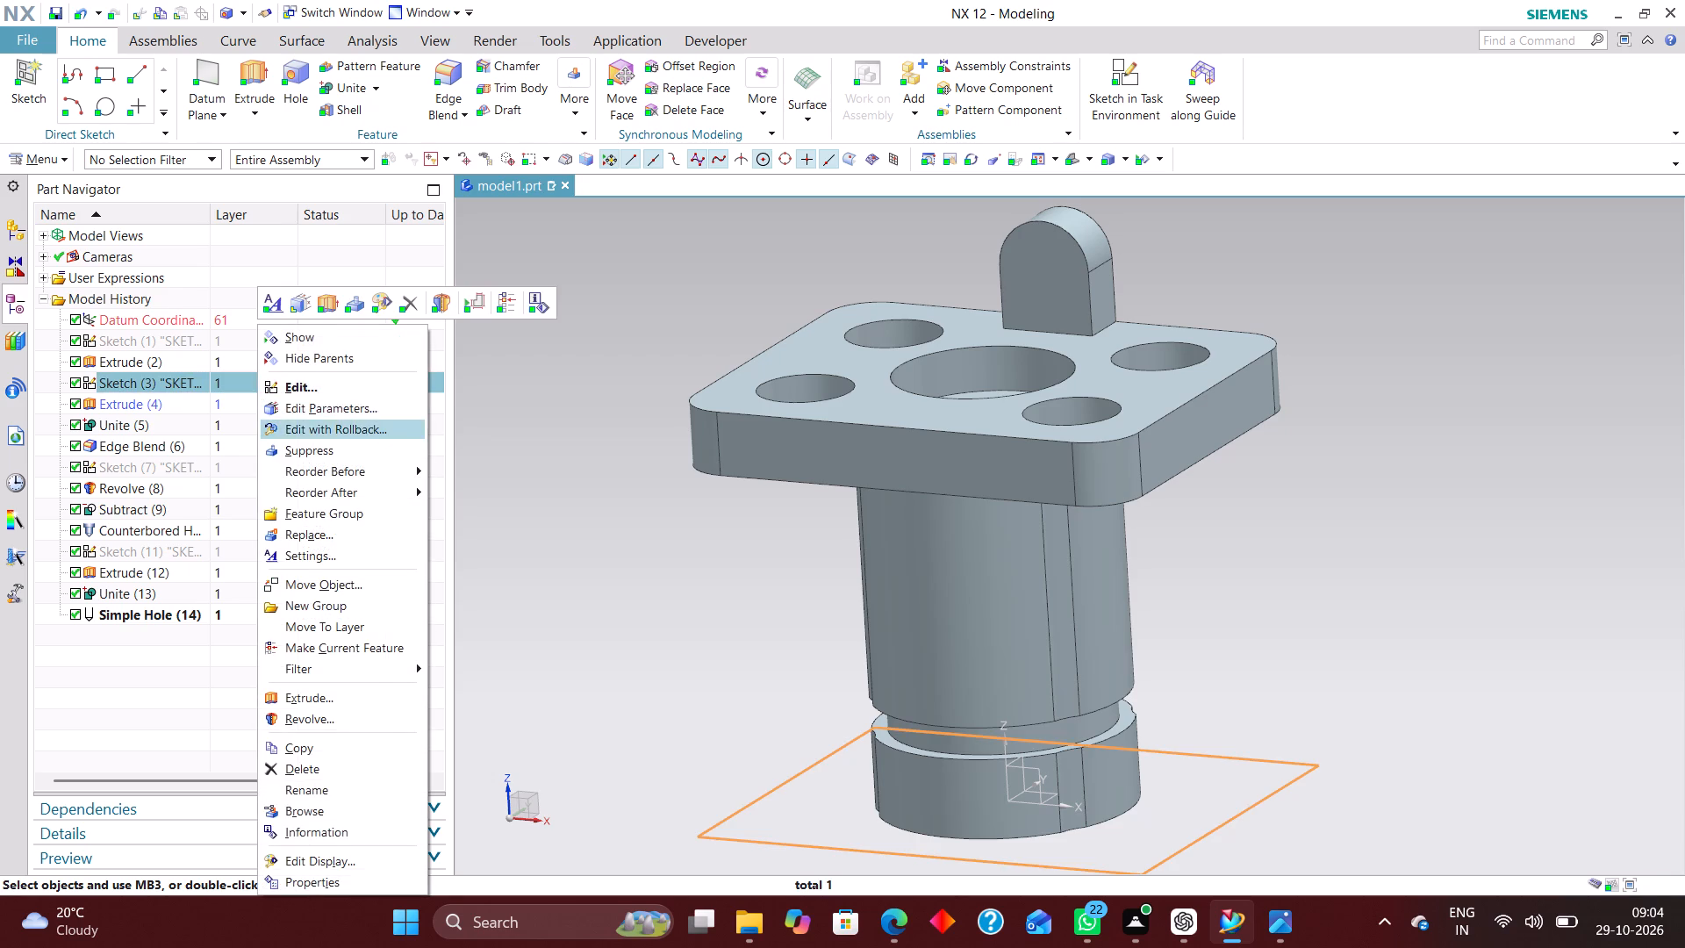
pyautogui.scroll(-1, 1051, 469)
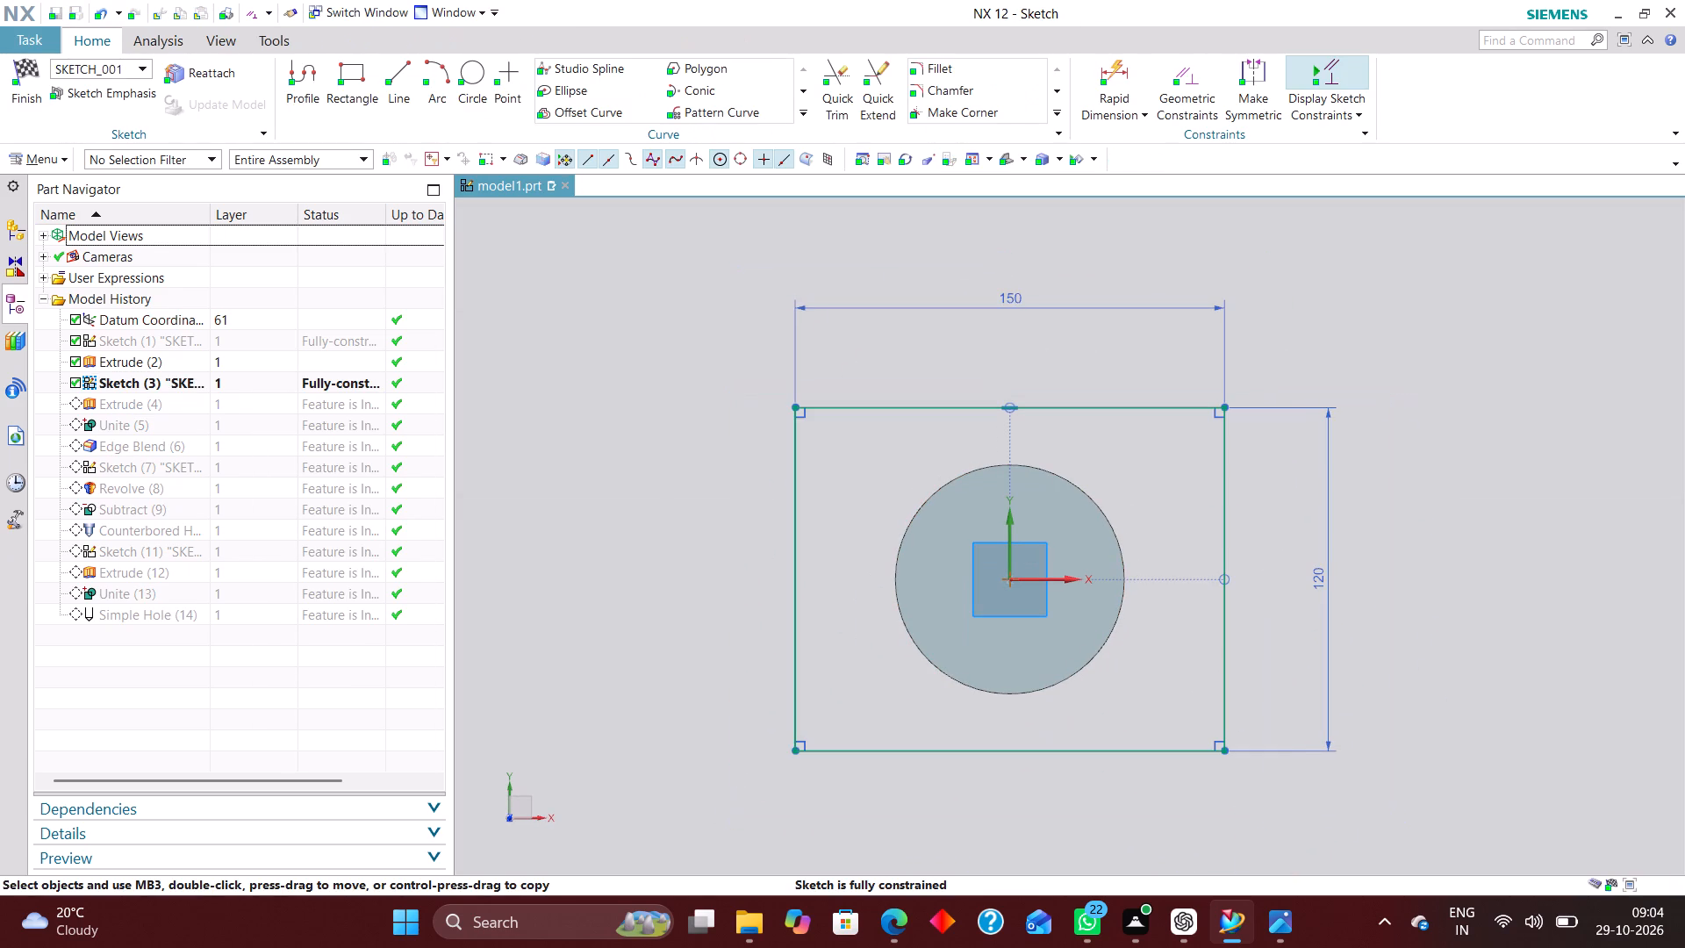
pyautogui.doubleClick(1015, 296)
pyautogui.write('180')
pyautogui.press('Return')
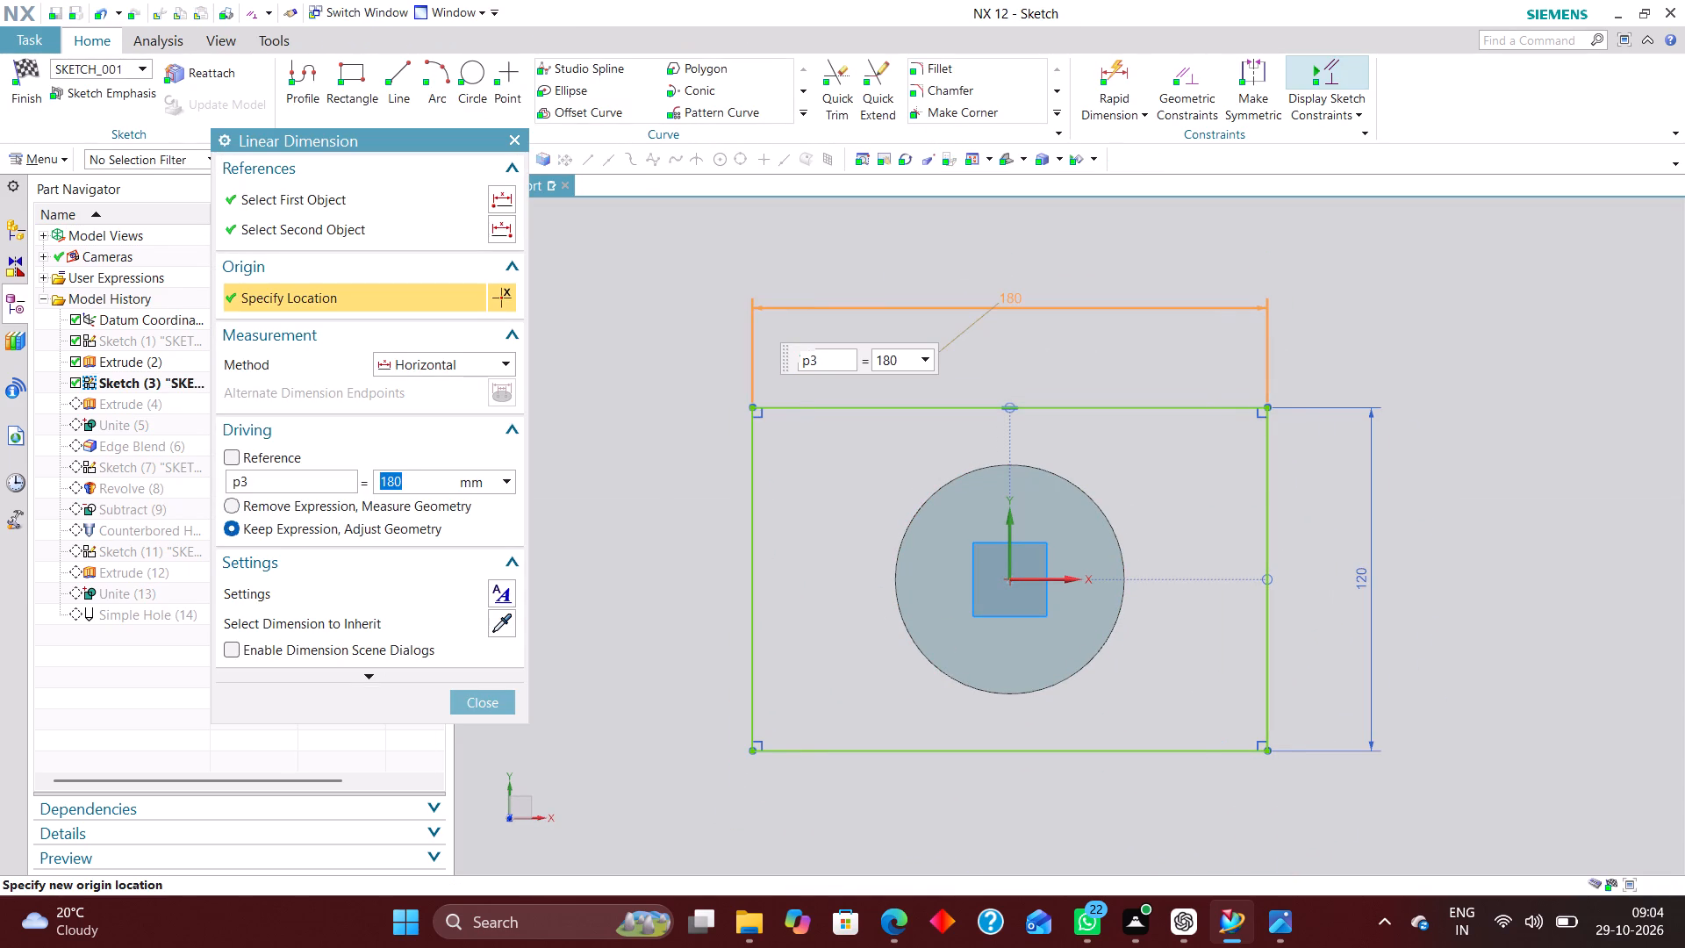
pyautogui.click(513, 699)
pyautogui.click(13, 62)
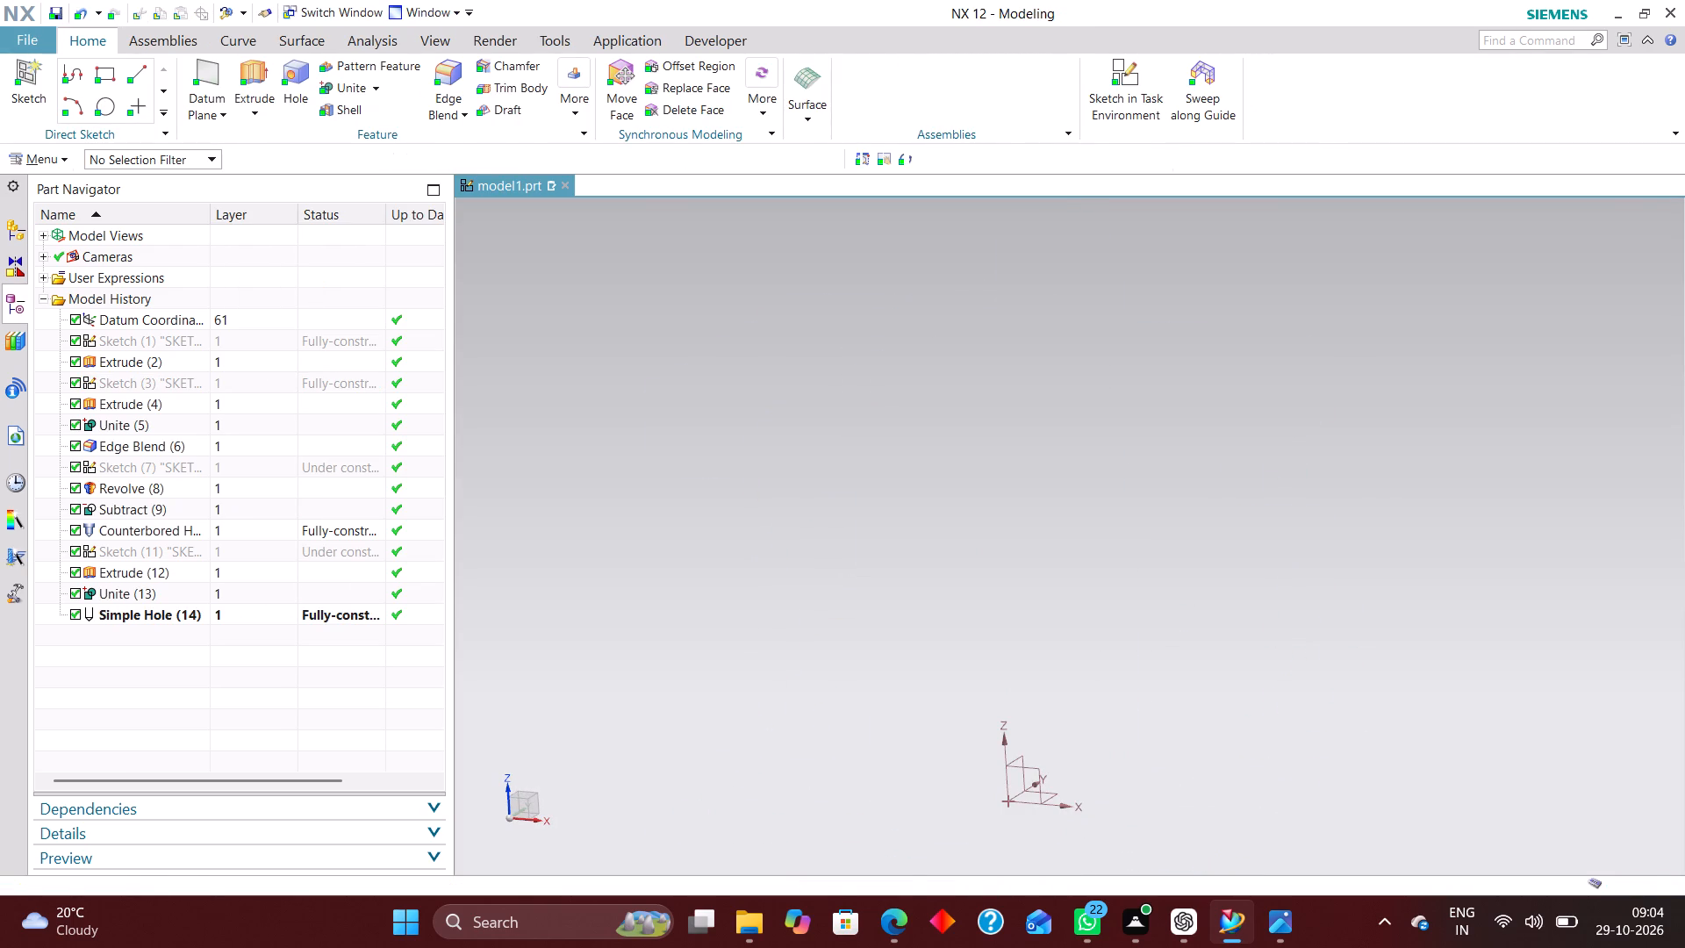
# Reopen the plate's rectangle sketch with rollback, set its vertical dimension to 140 mm, finish it and dismiss the information window.
pyautogui.moveTo(1440, 520); pyautogui.dragTo(1408, 547, button='middle')
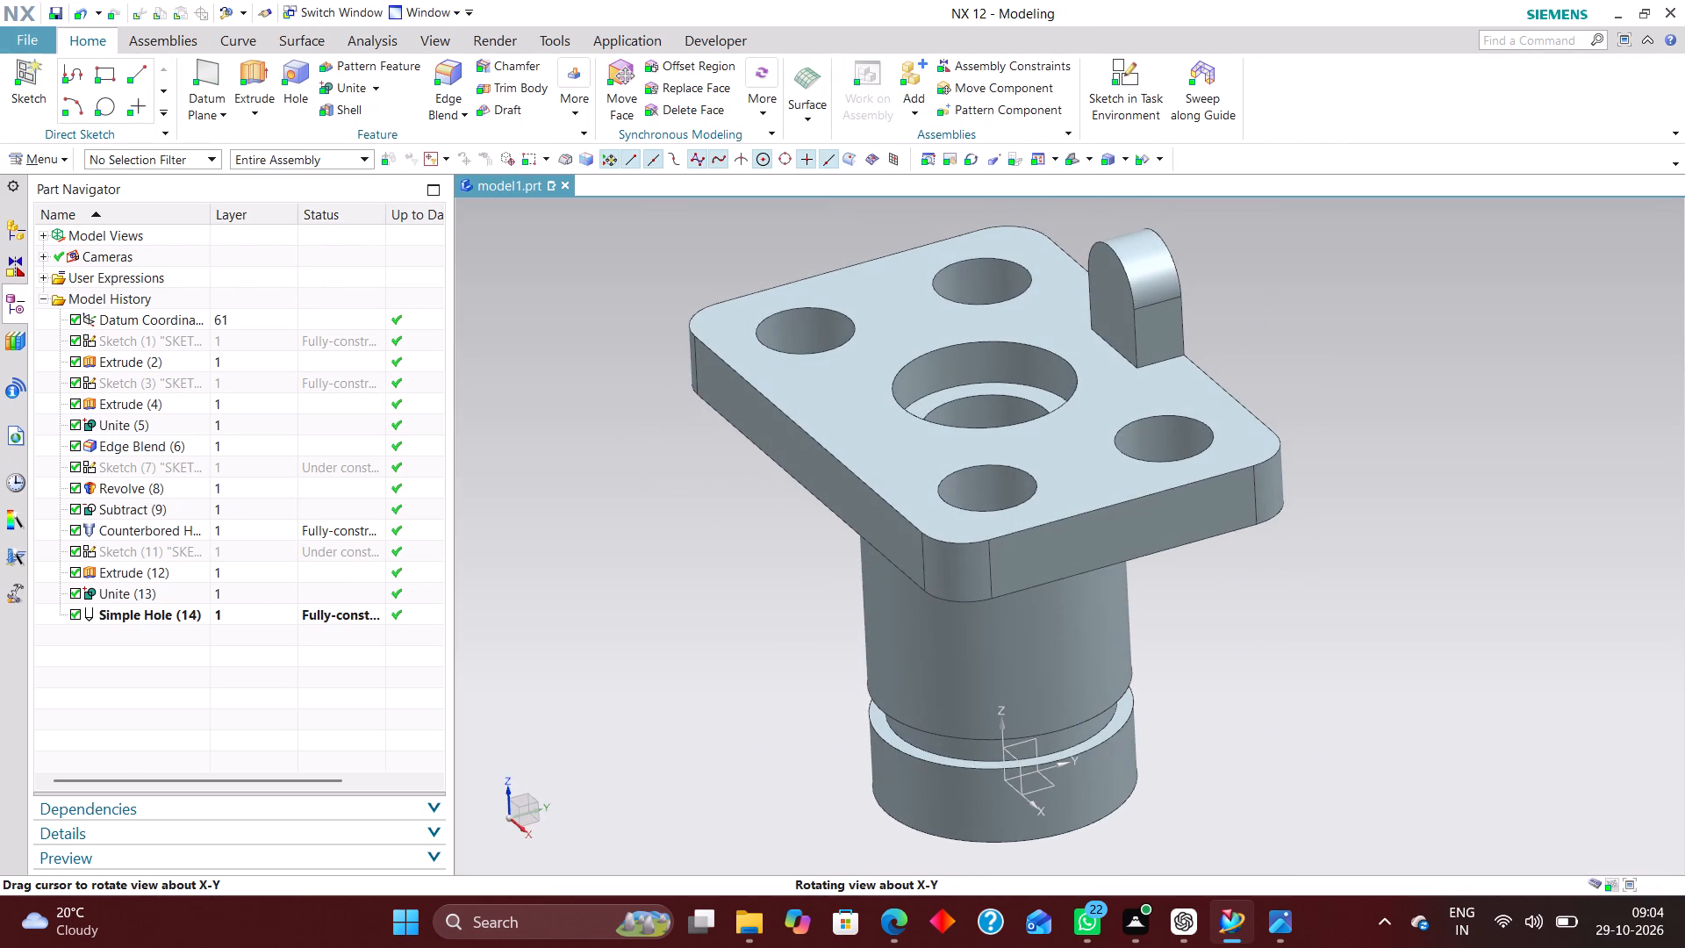
pyautogui.moveTo(1408, 547); pyautogui.dragTo(1407, 547, button='middle')
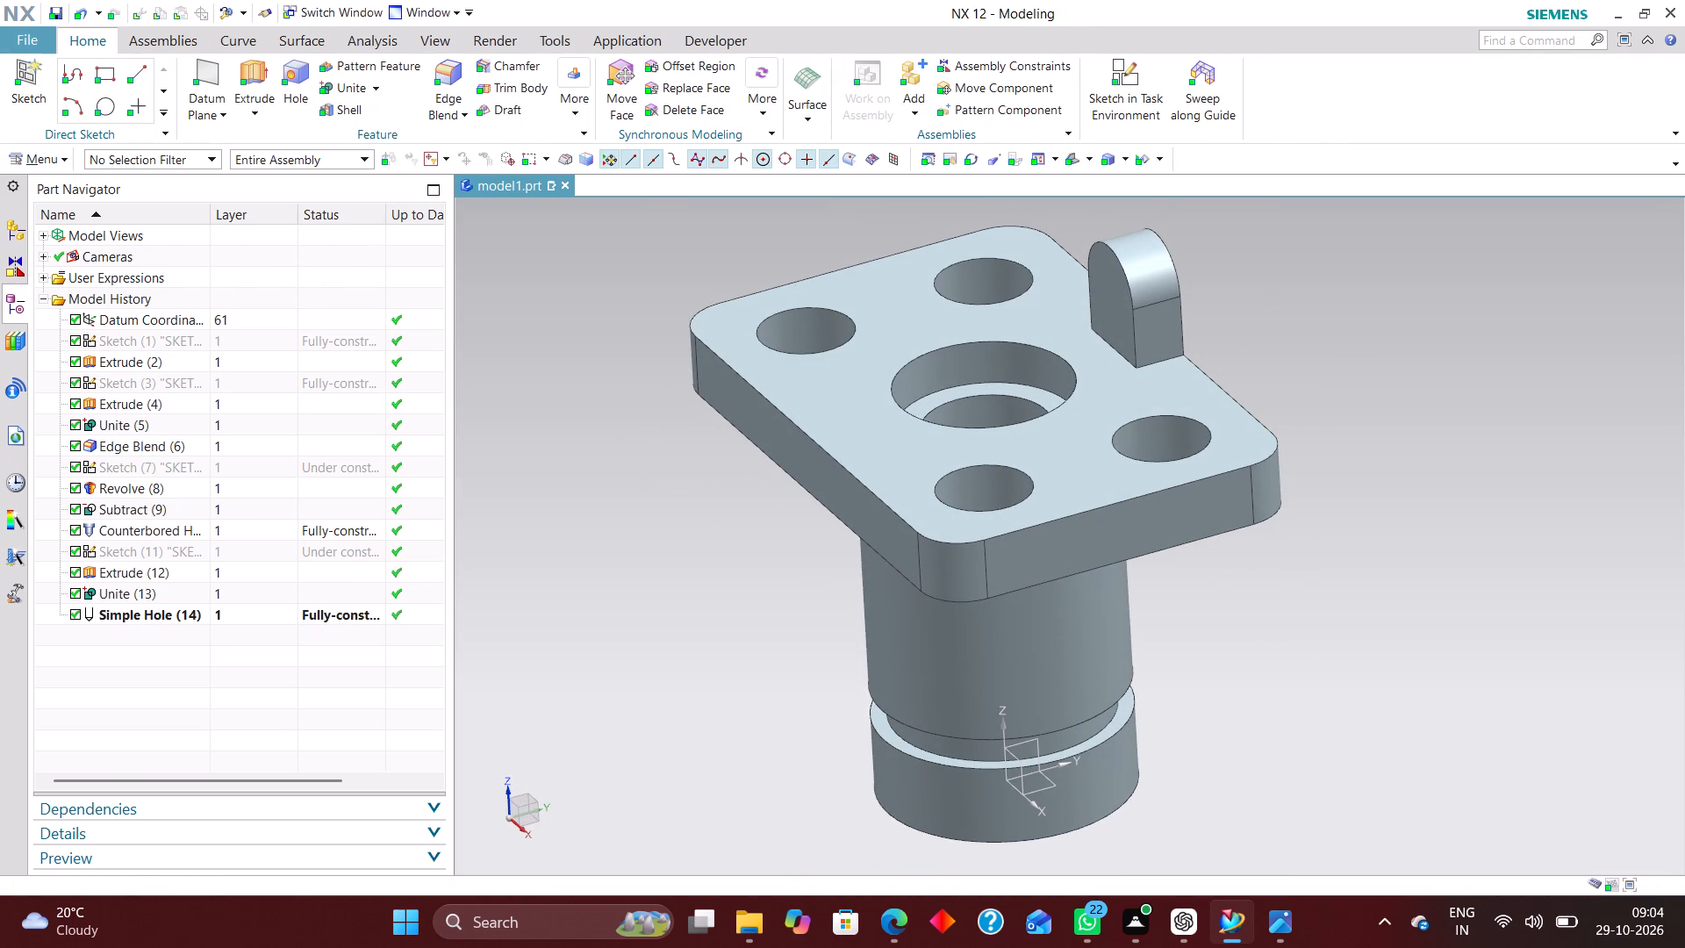
pyautogui.moveTo(1423, 605); pyautogui.dragTo(1422, 640, button='middle')
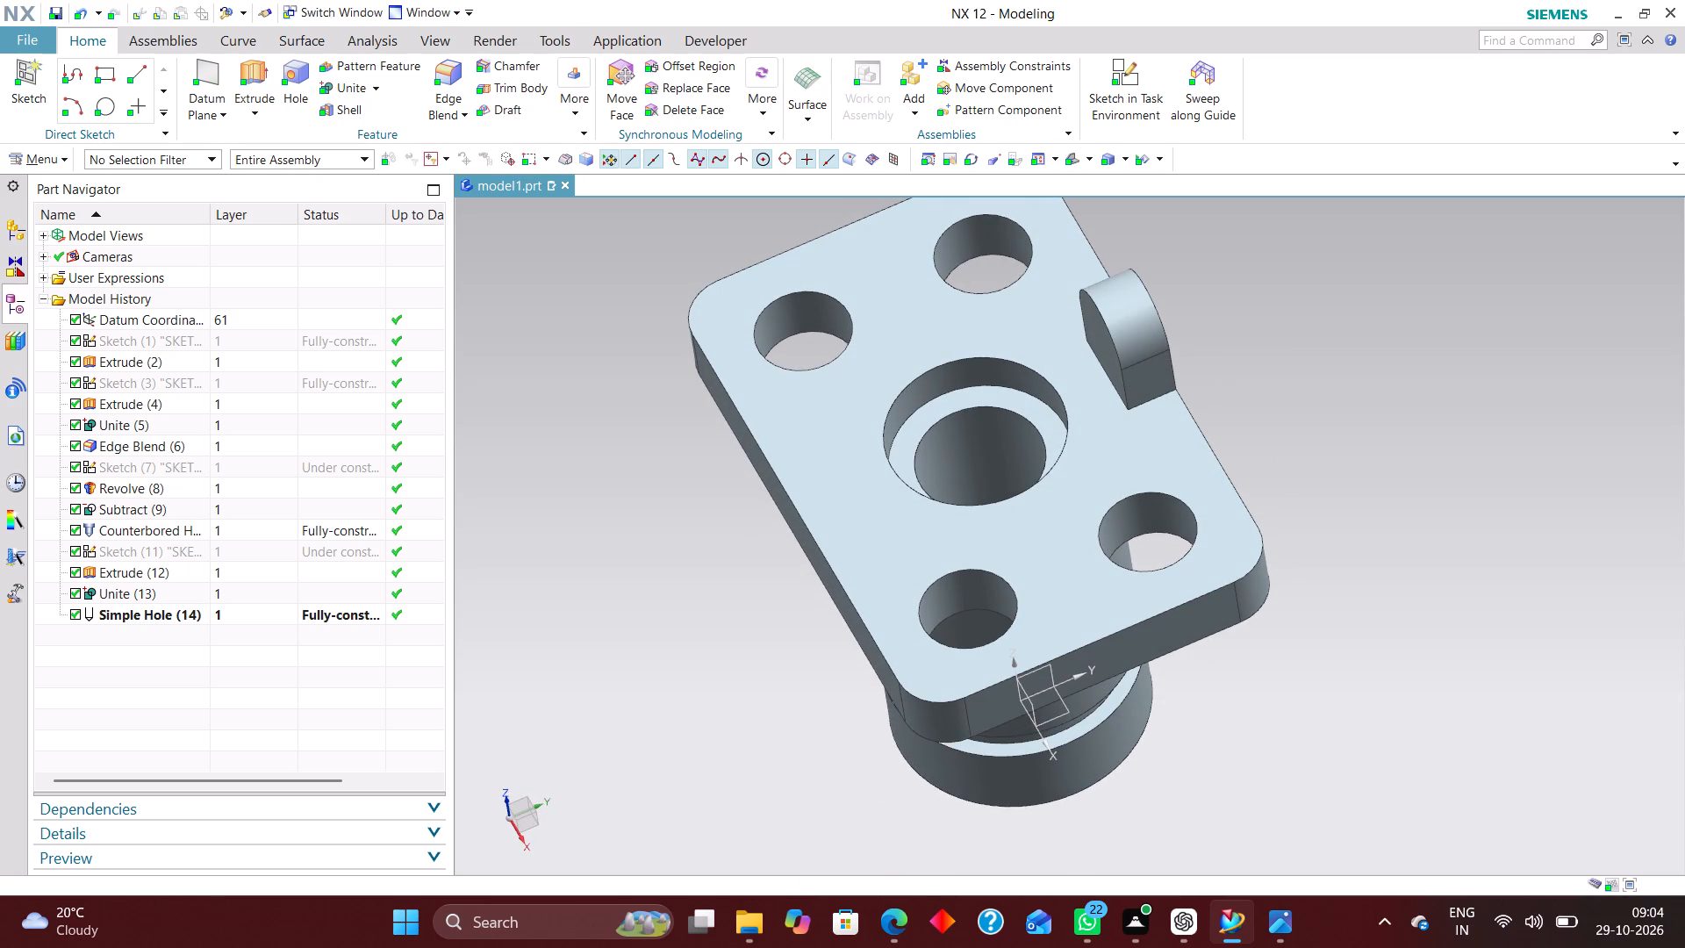
pyautogui.click(267, 388)
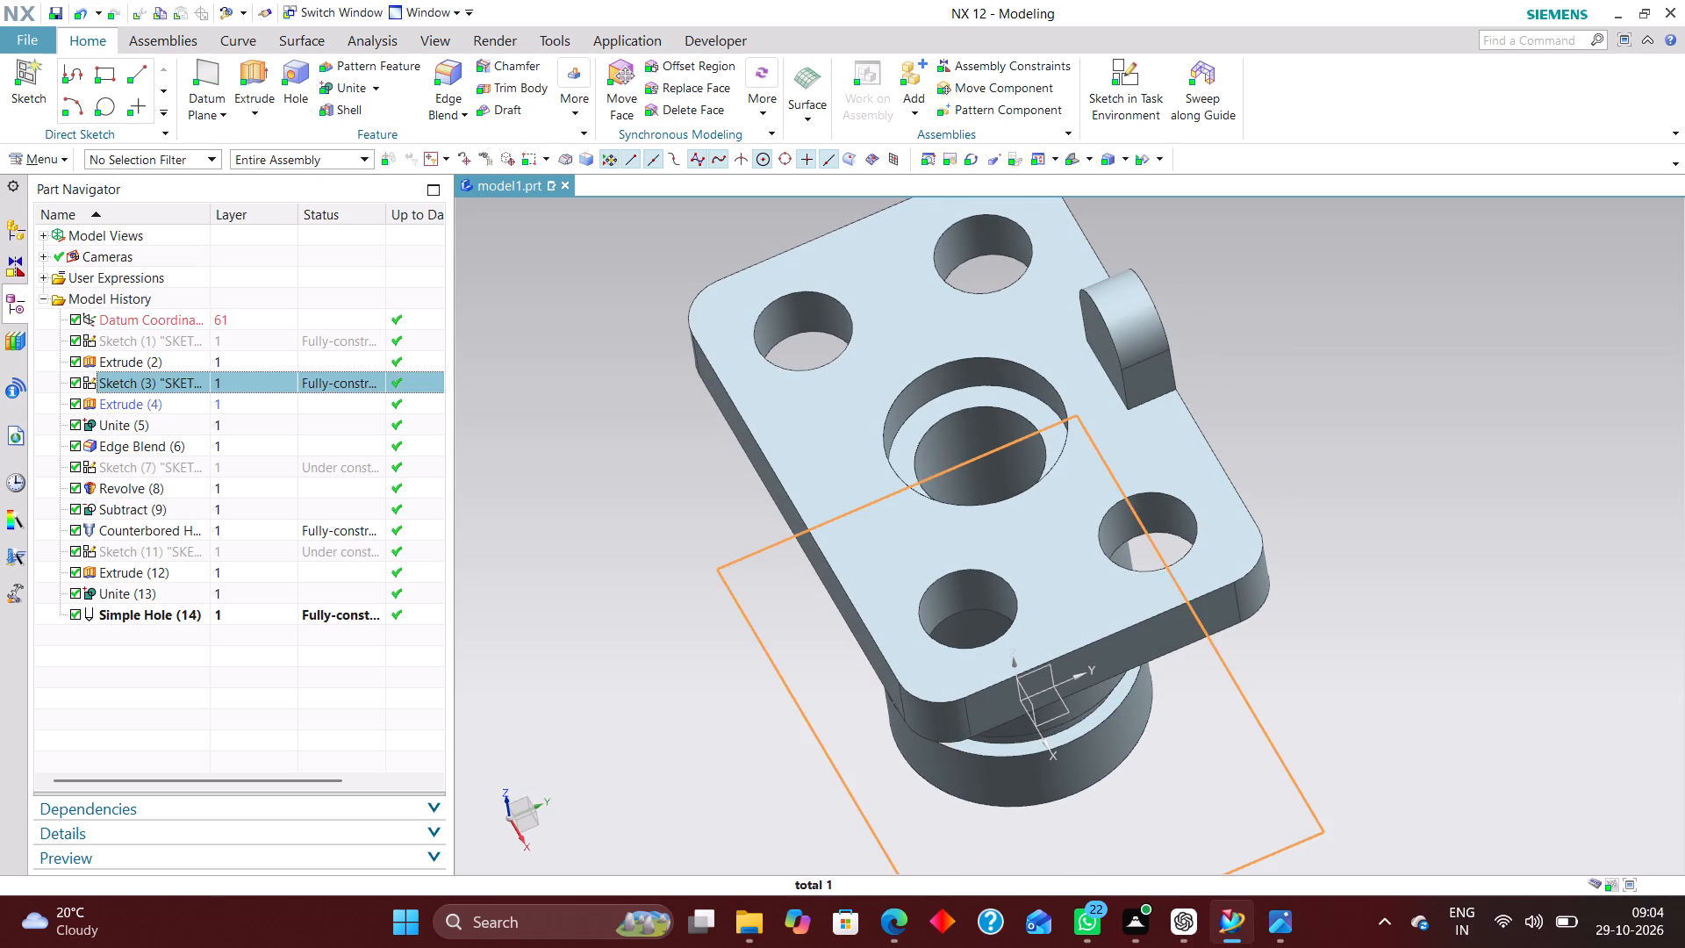
pyautogui.rightClick(265, 387)
pyautogui.click(343, 431)
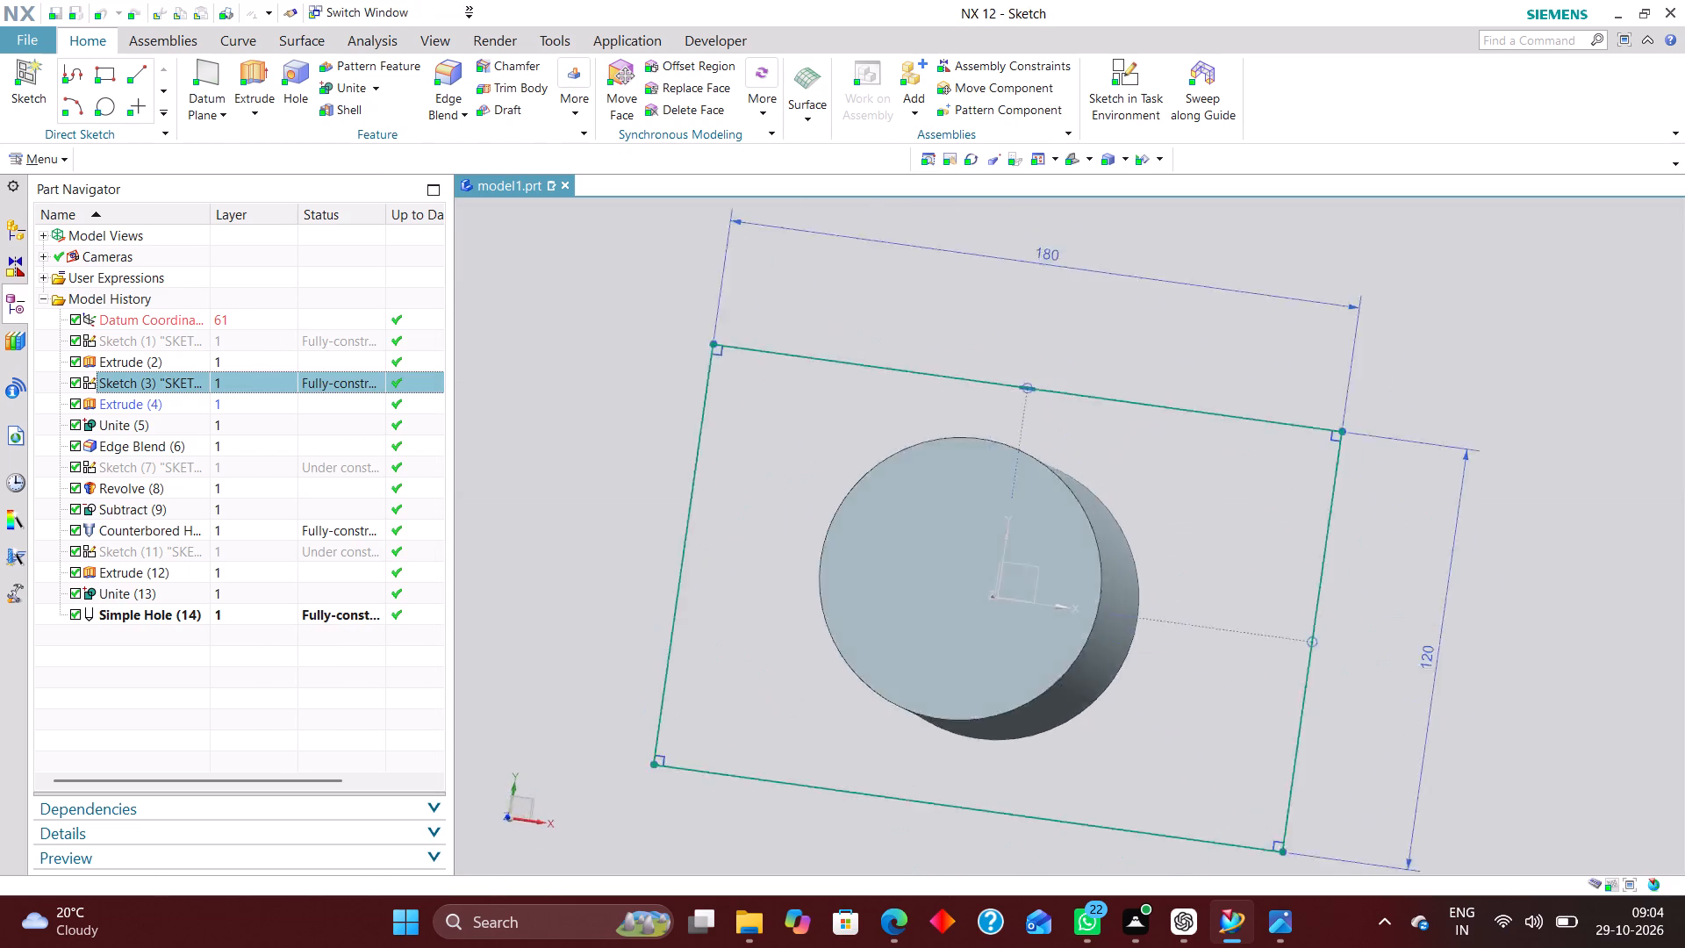
pyautogui.doubleClick(1445, 605)
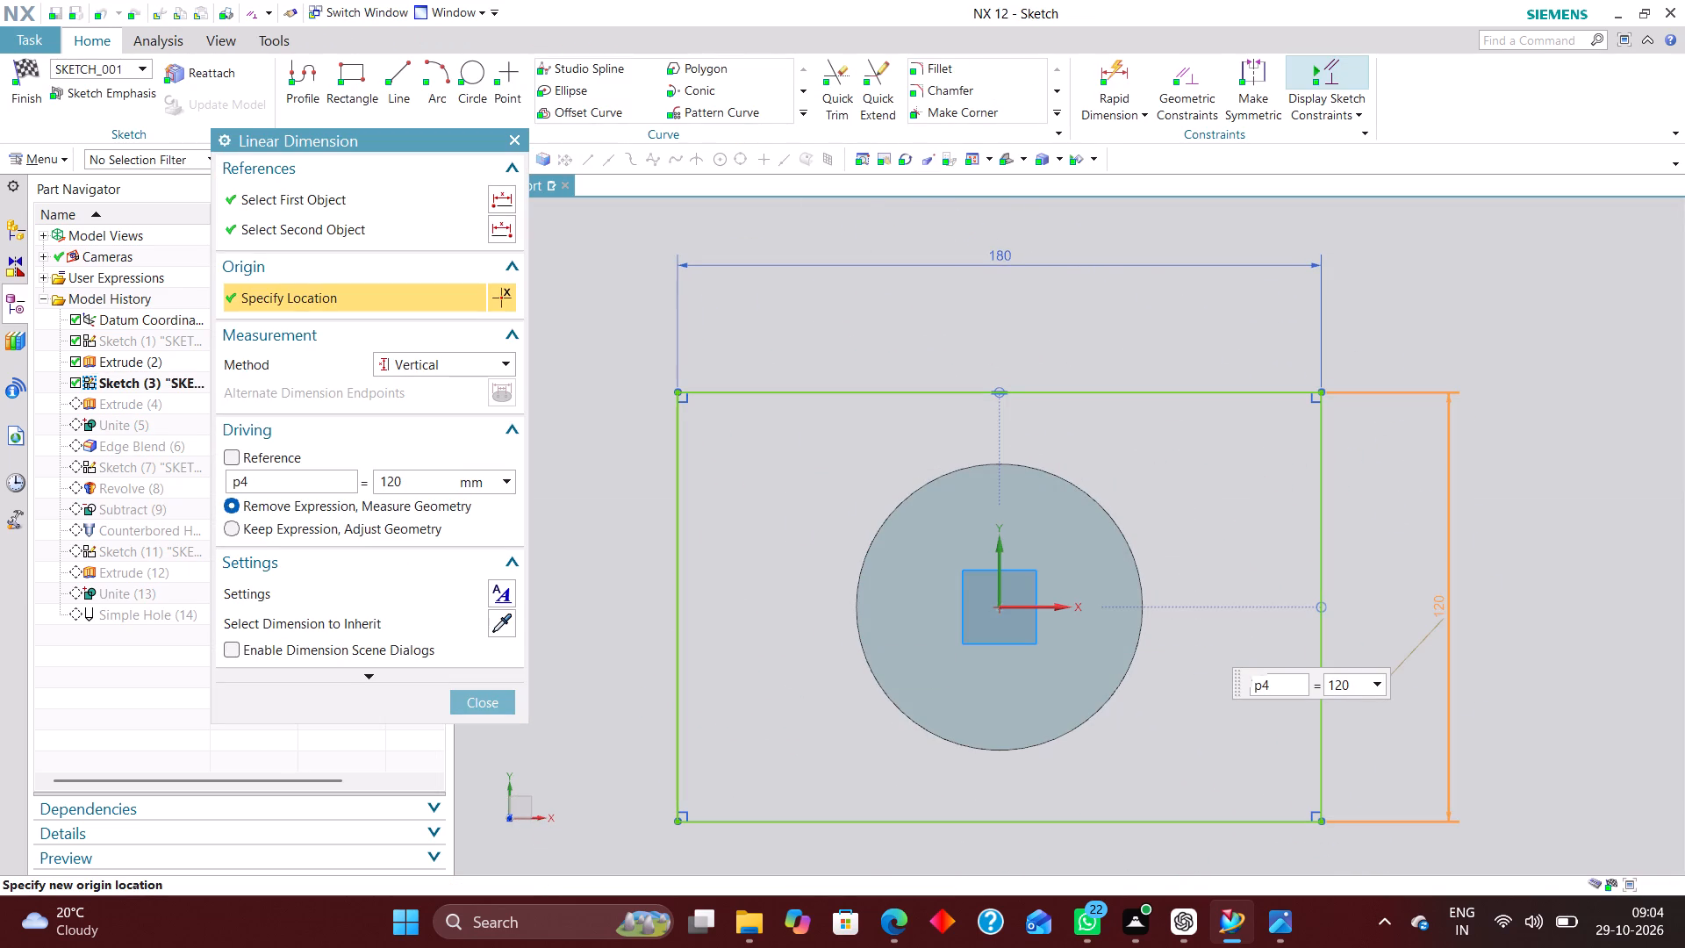
pyautogui.moveTo(407, 480); pyautogui.dragTo(298, 479)
pyautogui.write('140')
pyautogui.press('Return')
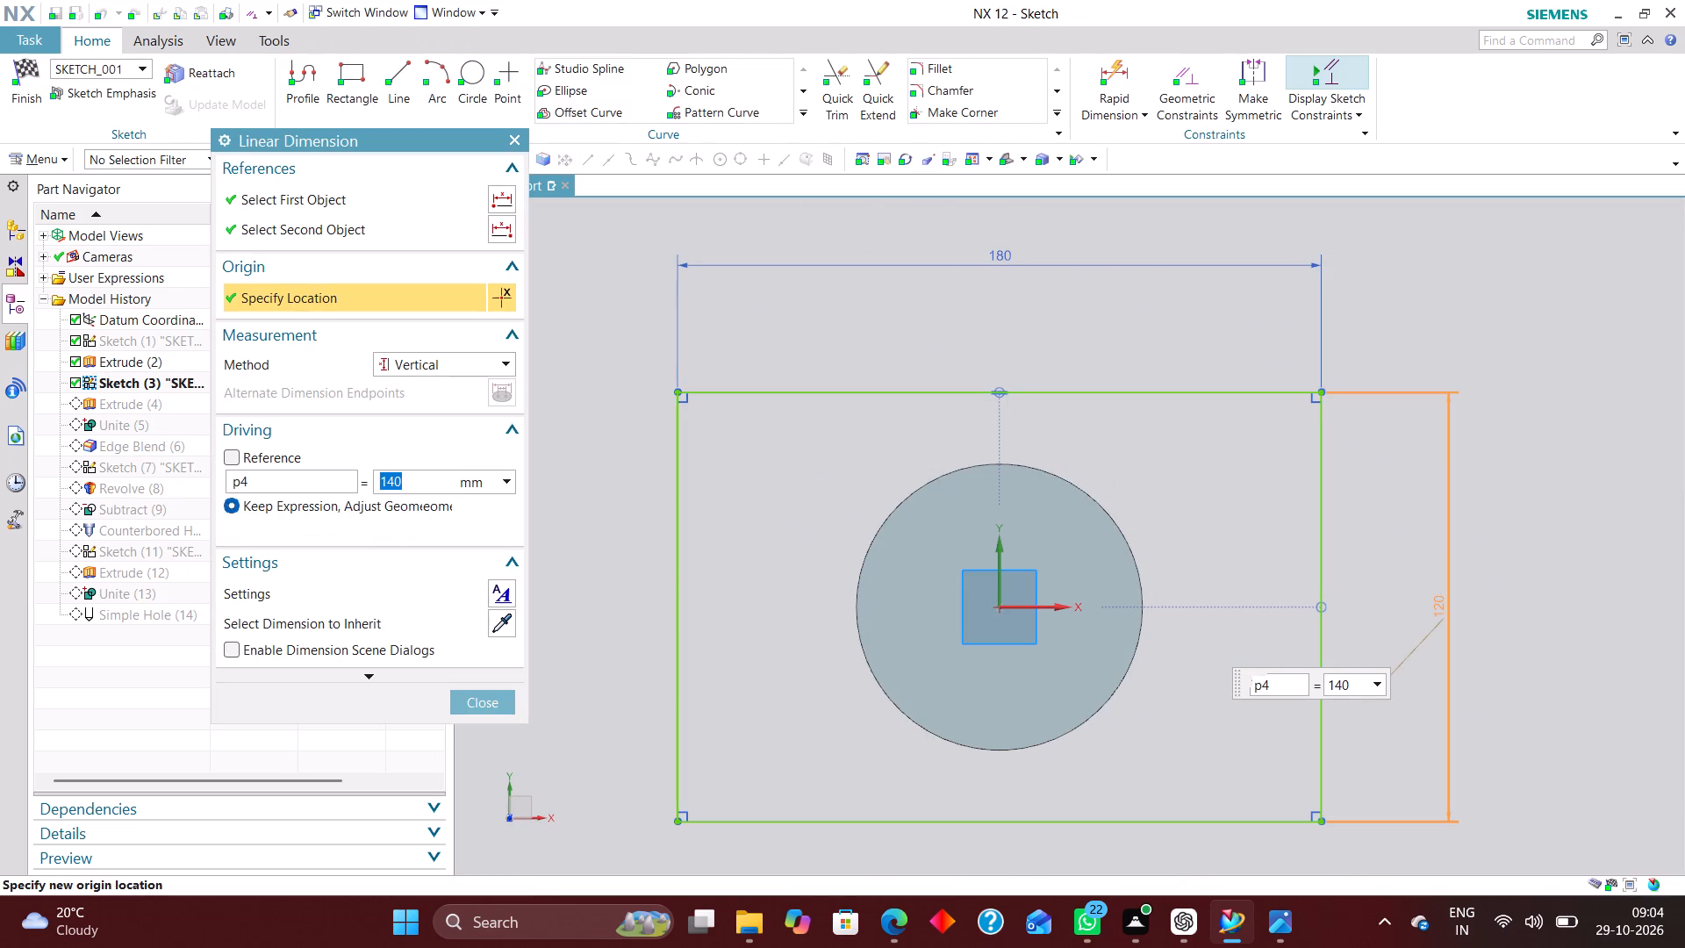
pyautogui.click(459, 697)
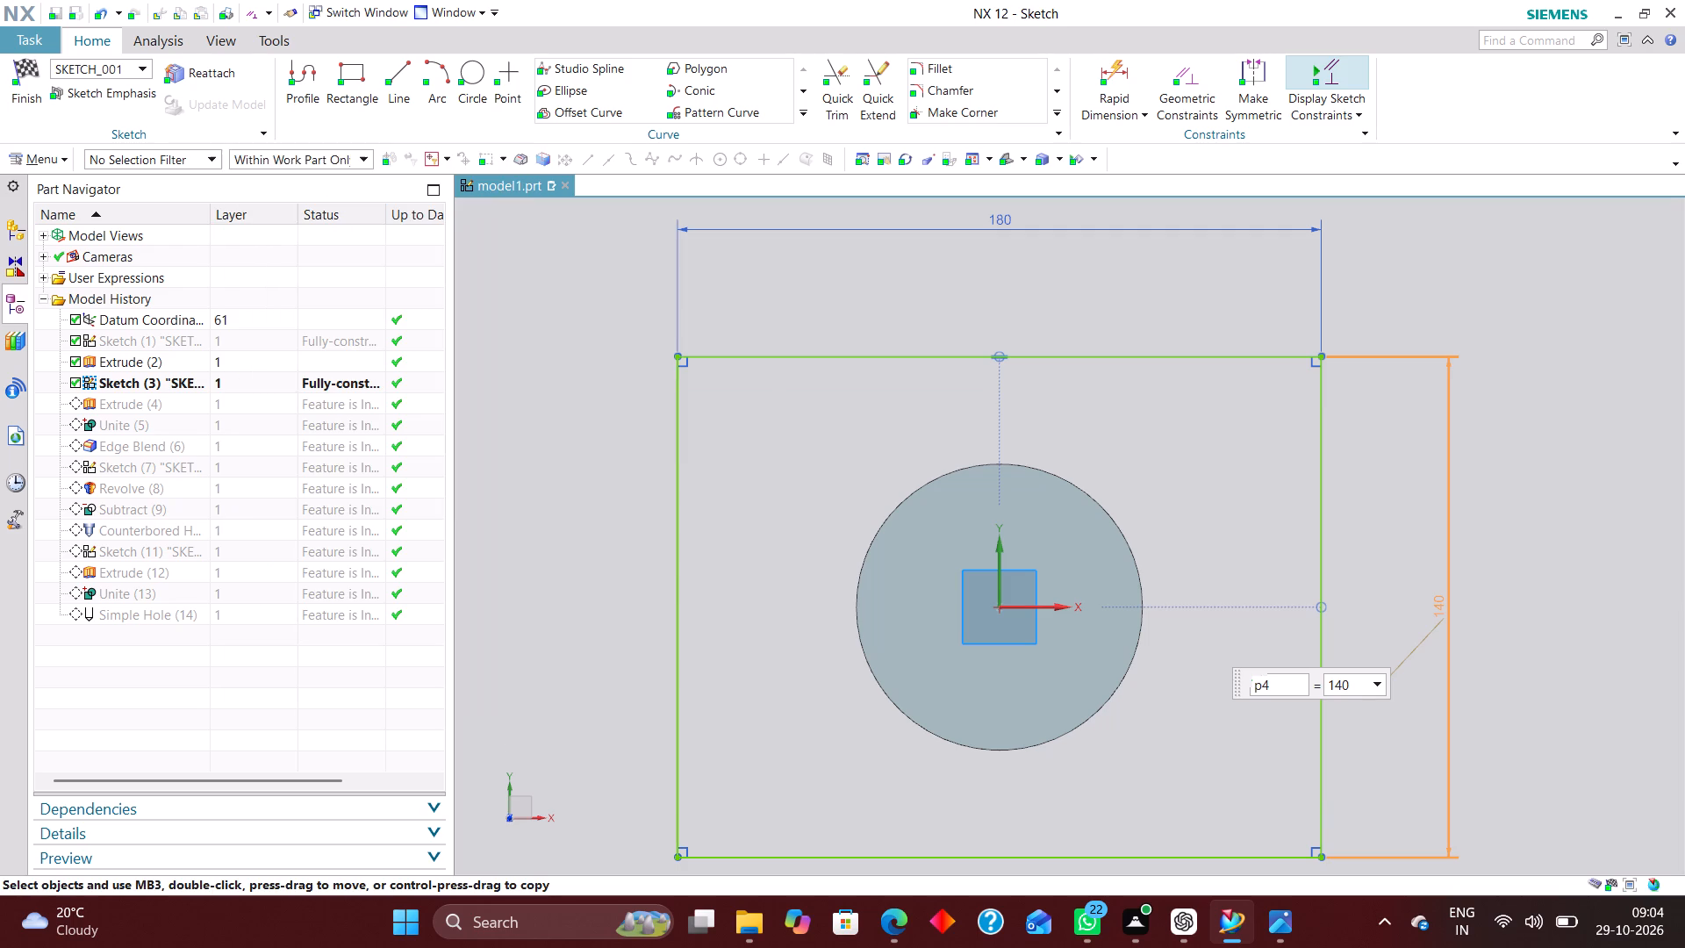
pyautogui.click(31, 62)
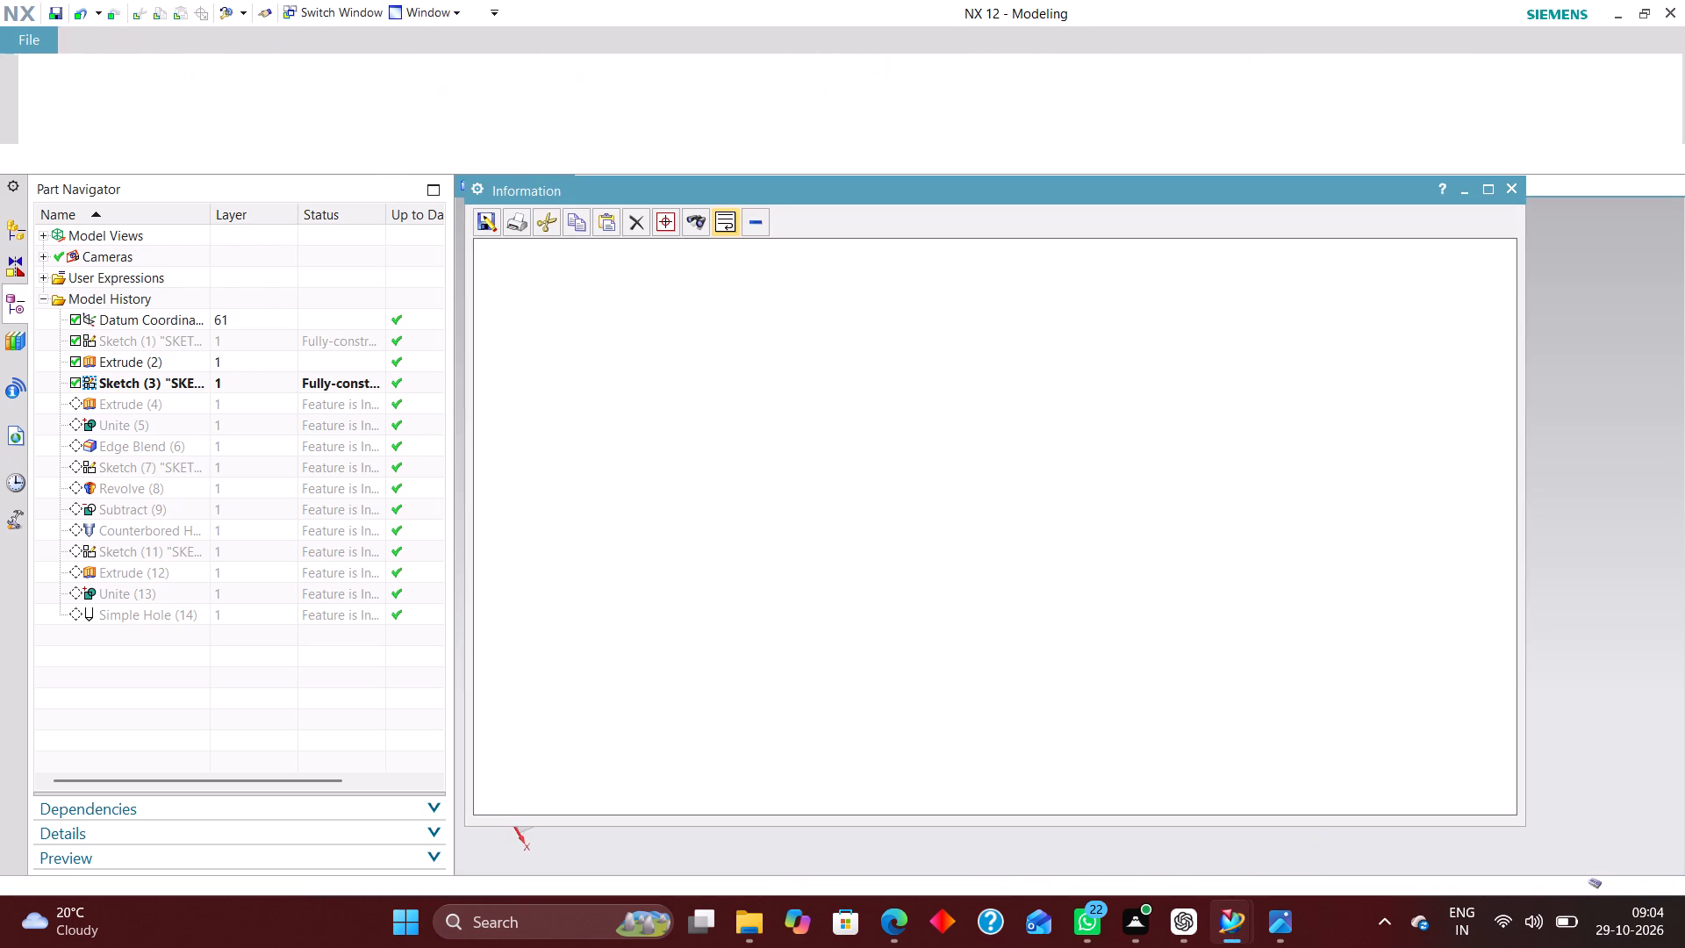
pyautogui.click(1519, 195)
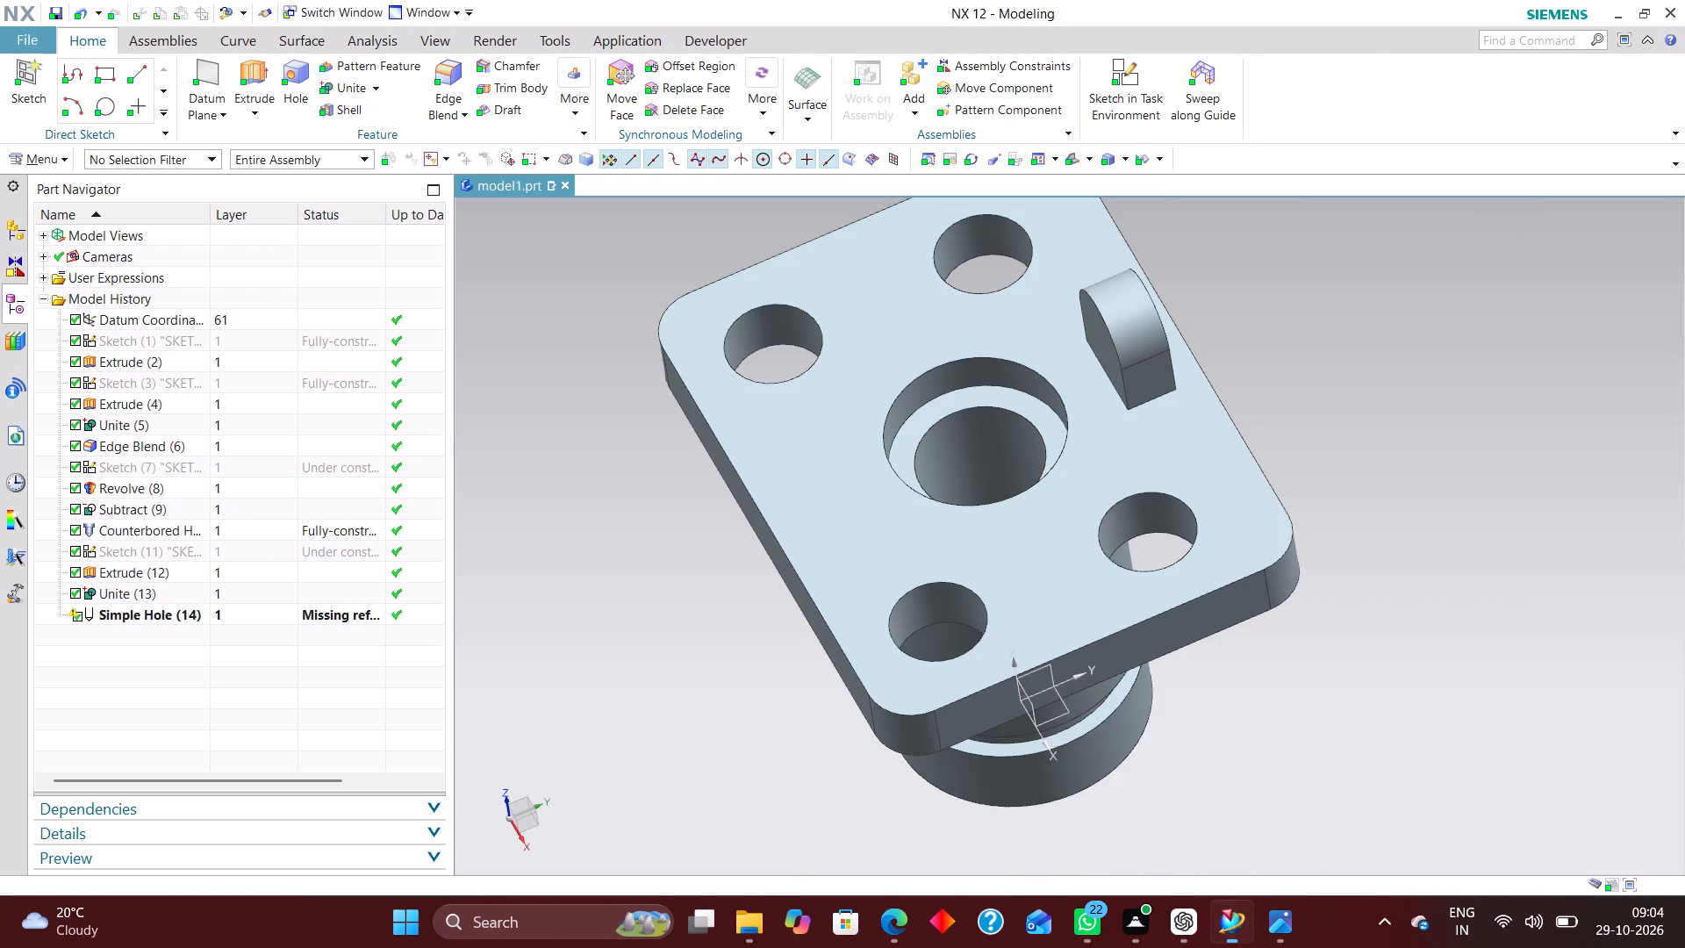
# Examine the resized plate, its holes and the rounded lug from several sides.
pyautogui.scroll(-1, 1384, 449)
pyautogui.moveTo(1416, 542); pyautogui.dragTo(1431, 454, button='middle')
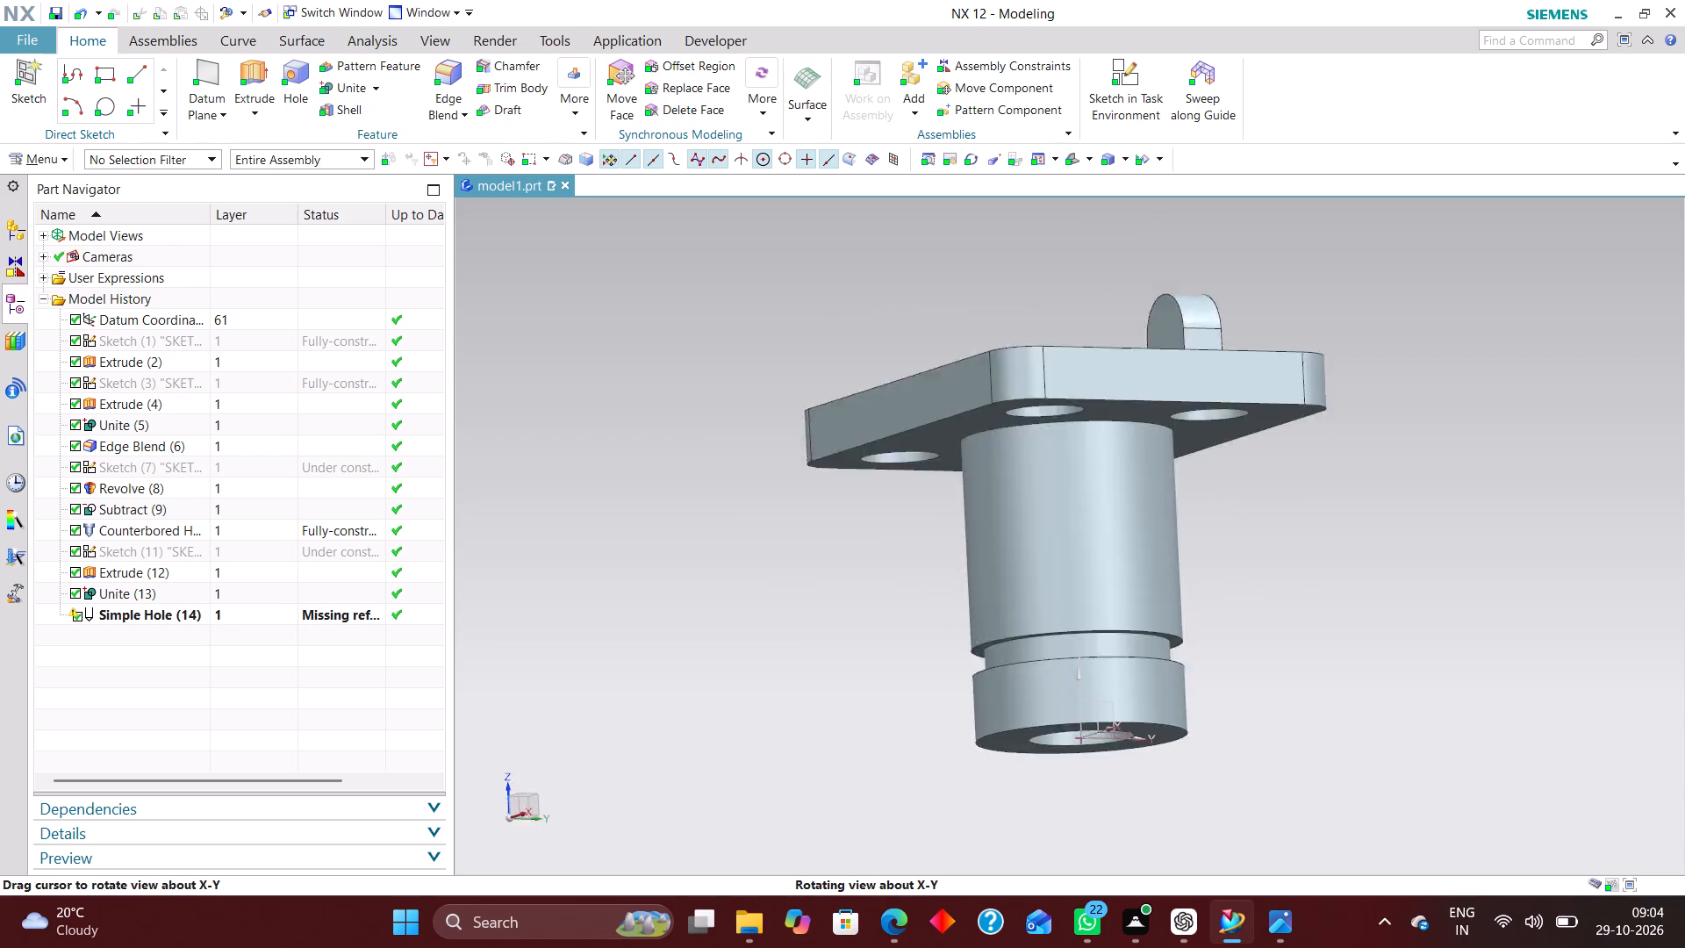
pyautogui.moveTo(1431, 454); pyautogui.dragTo(1502, 585, button='middle')
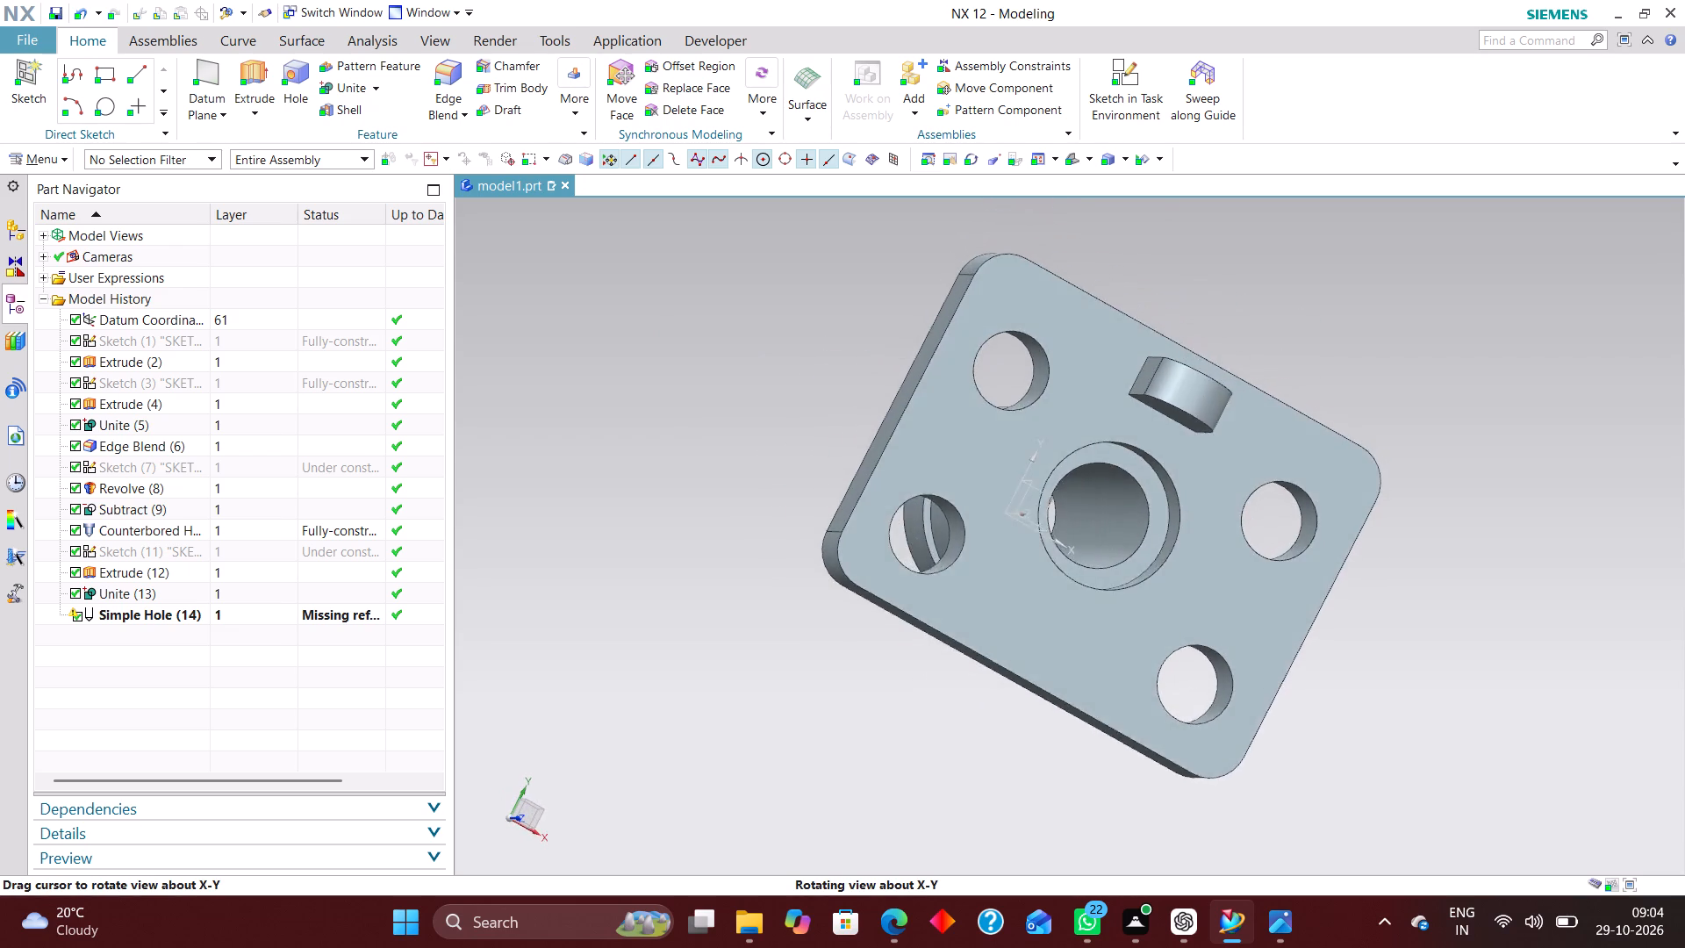
pyautogui.moveTo(1502, 585); pyautogui.dragTo(1445, 478, button='middle')
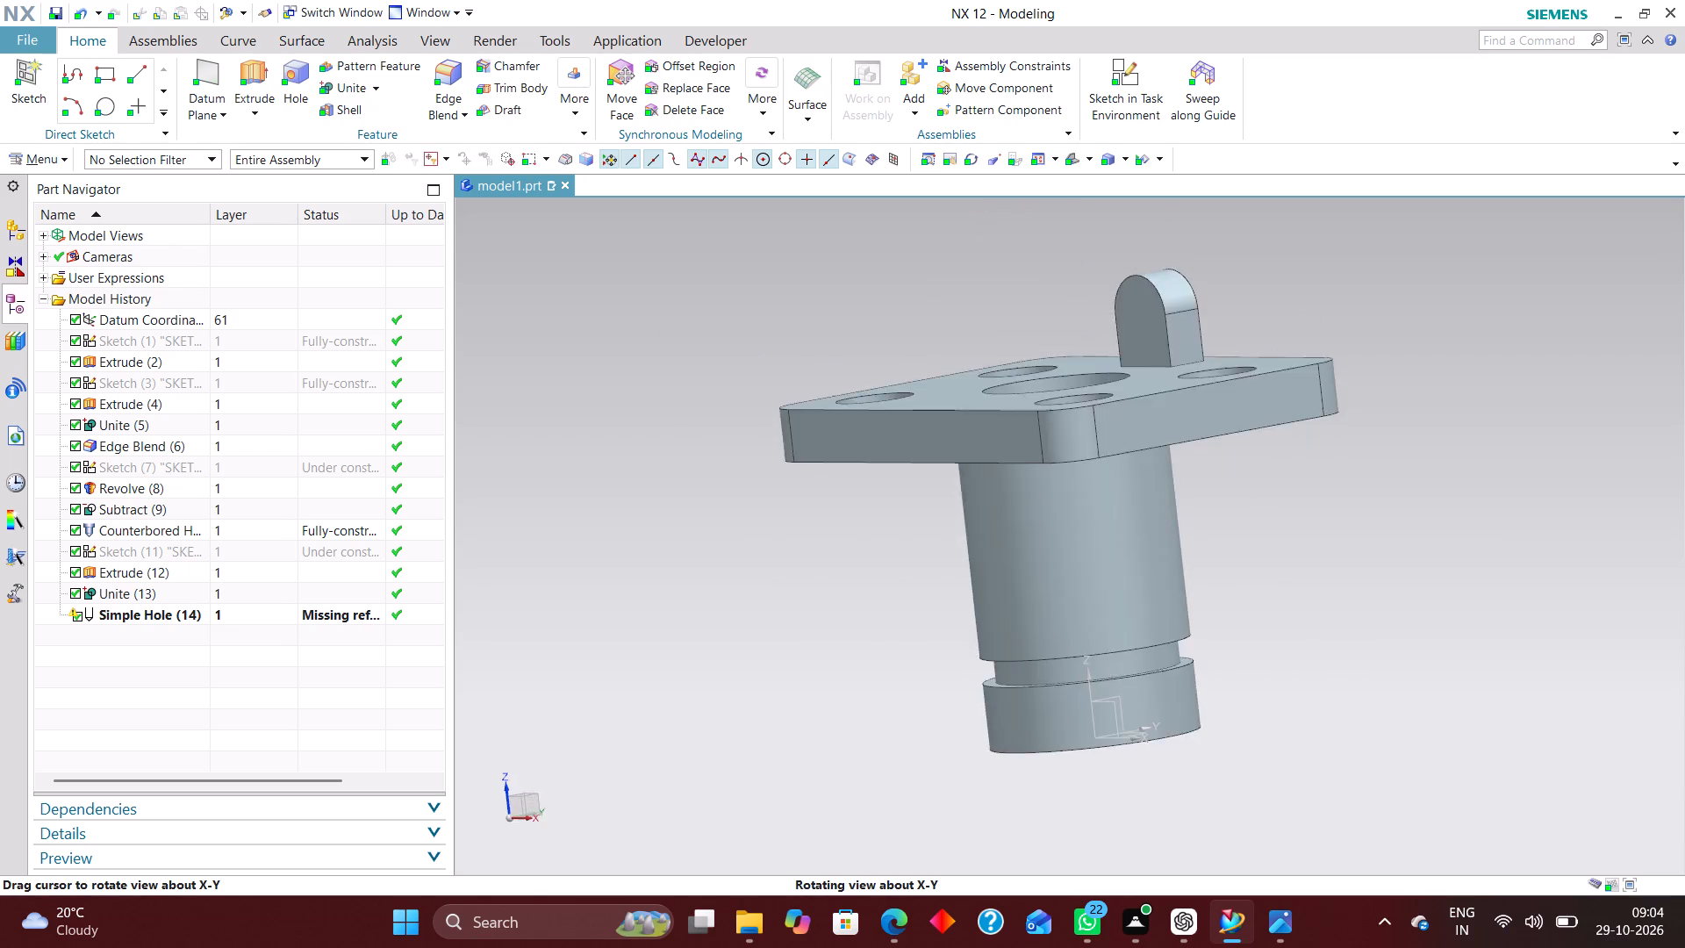
pyautogui.moveTo(1445, 478); pyautogui.dragTo(1481, 531, button='middle')
pyautogui.scroll(1, 1481, 531)
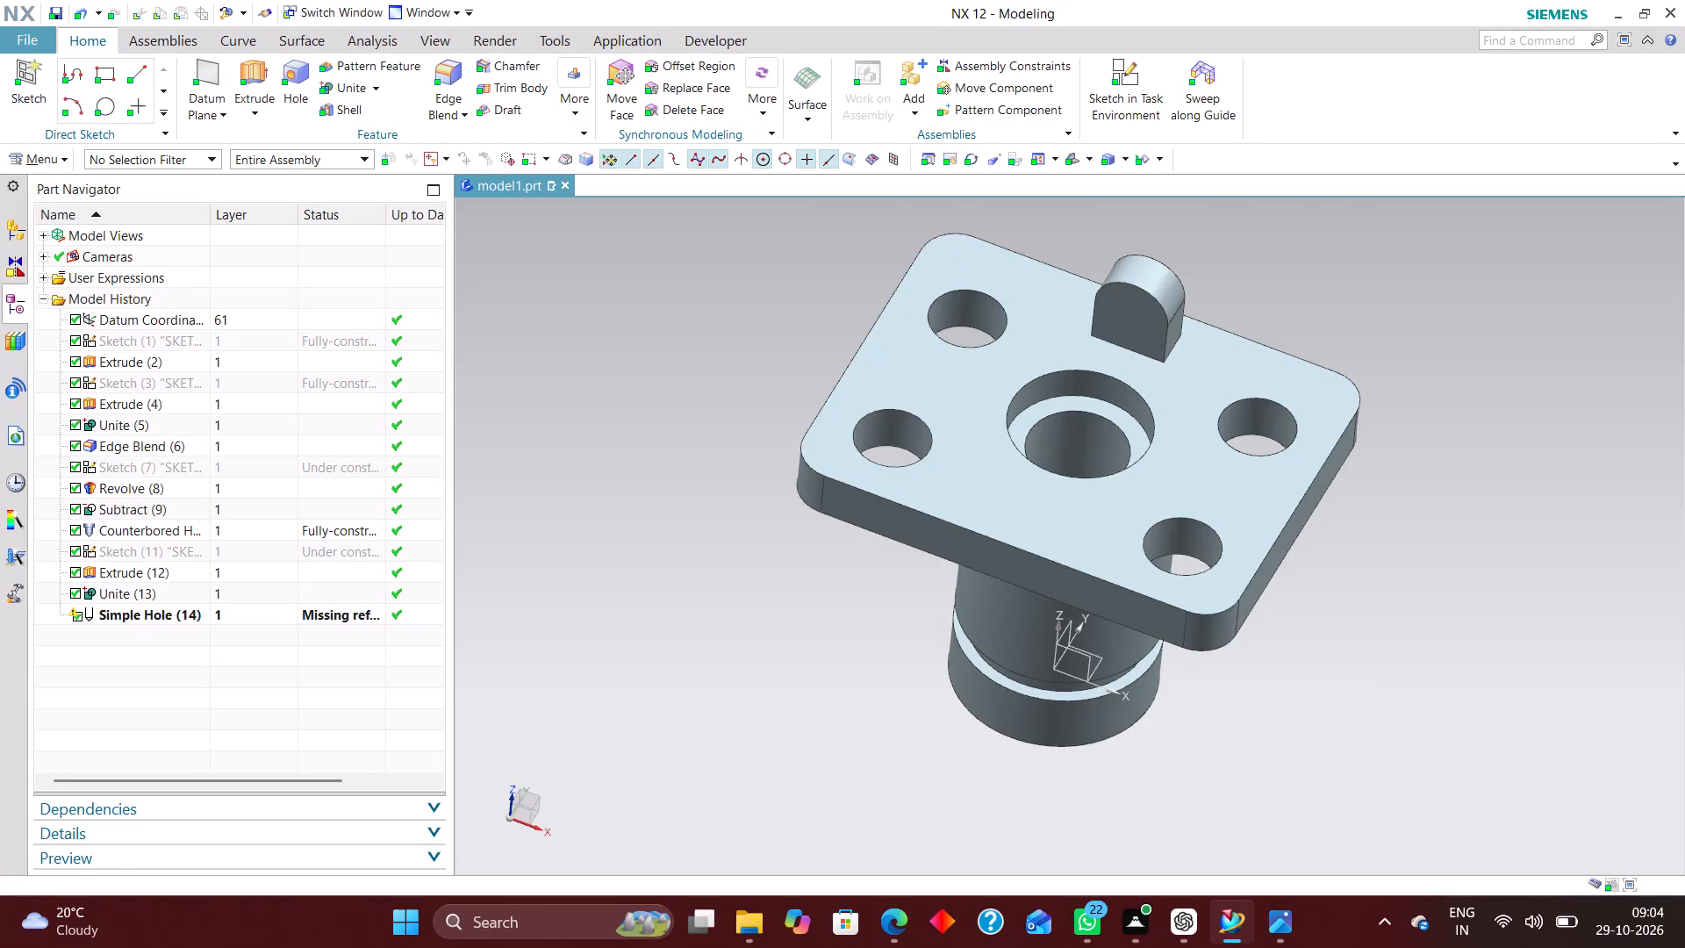
pyautogui.scroll(4, 981, 393)
pyautogui.scroll(-3, 947, 456)
pyautogui.moveTo(981, 459); pyautogui.dragTo(976, 489, button='middle')
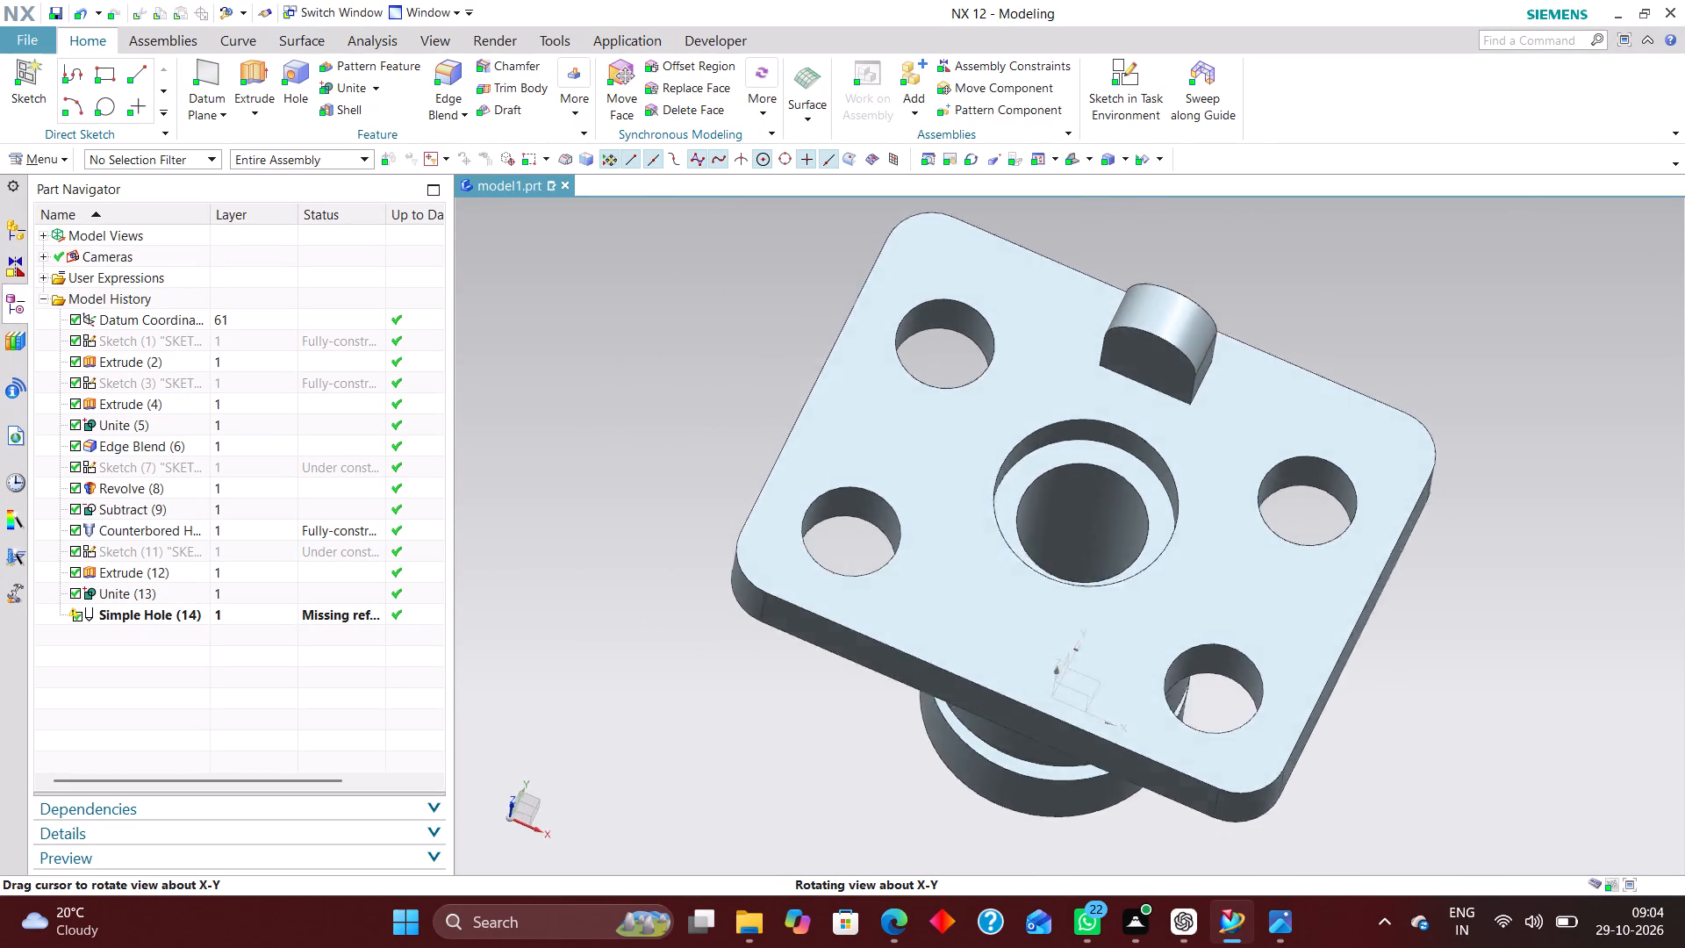
pyautogui.moveTo(976, 489); pyautogui.dragTo(1045, 535, button='middle')
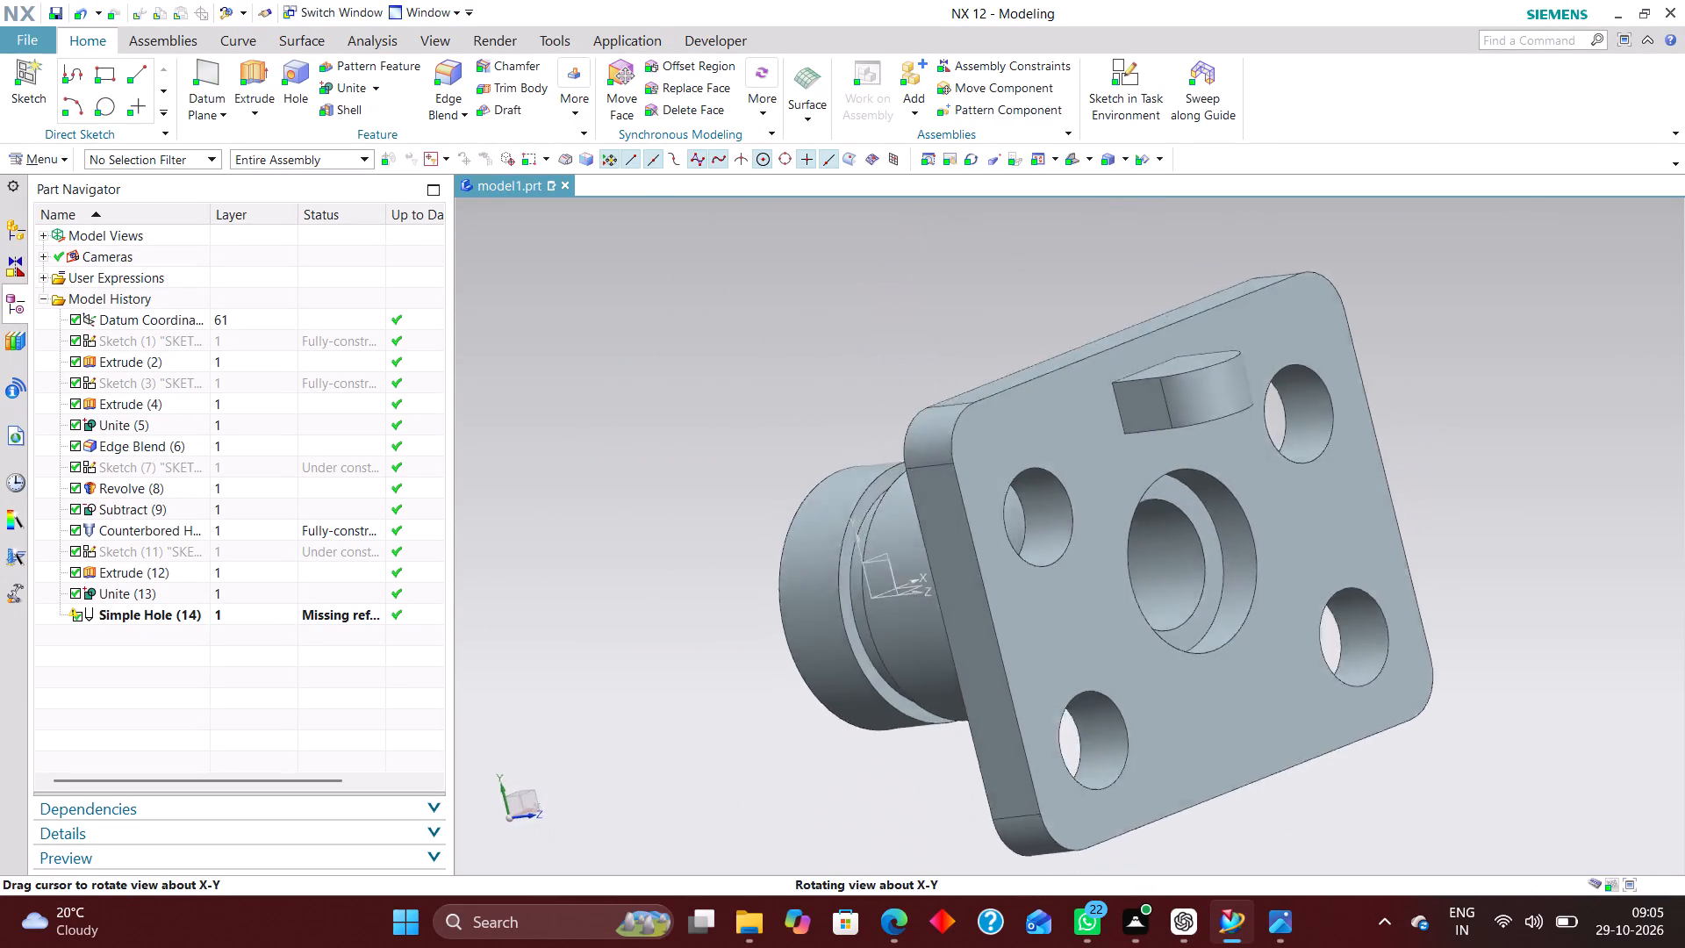
pyautogui.moveTo(1045, 535); pyautogui.dragTo(909, 483, button='middle')
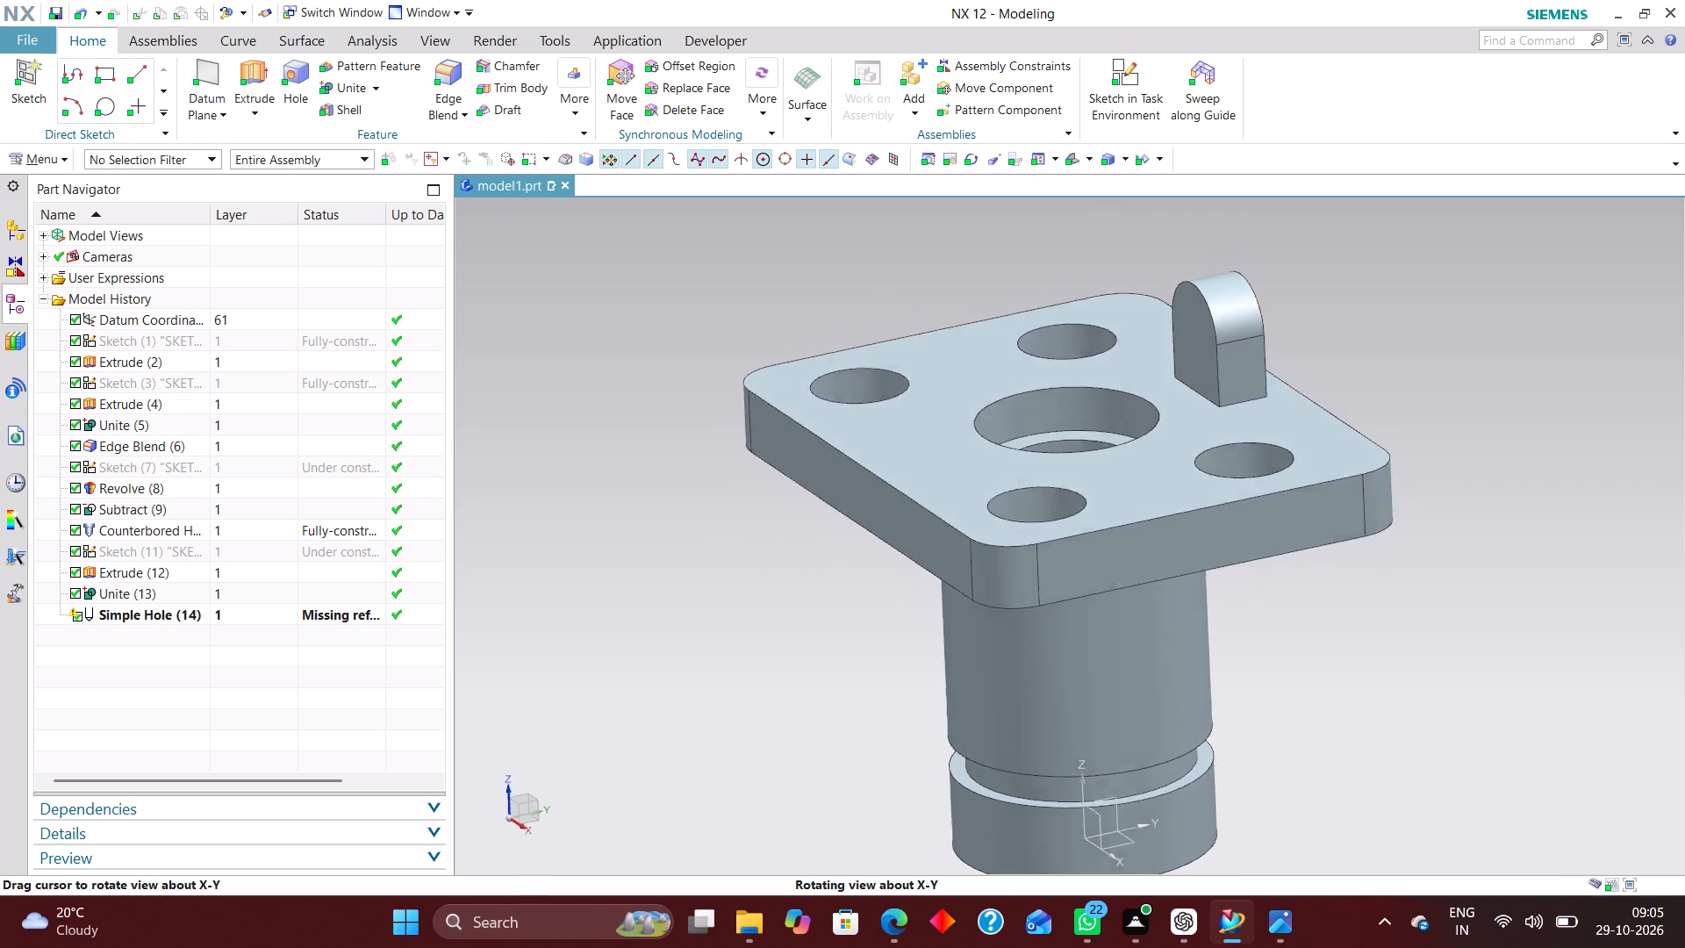
pyautogui.moveTo(909, 483); pyautogui.dragTo(910, 484, button='middle')
# Start a simple hole on the plate's top face and place two sketch points, one between each end pair of 30 mm holes.
pyautogui.click(231, 549)
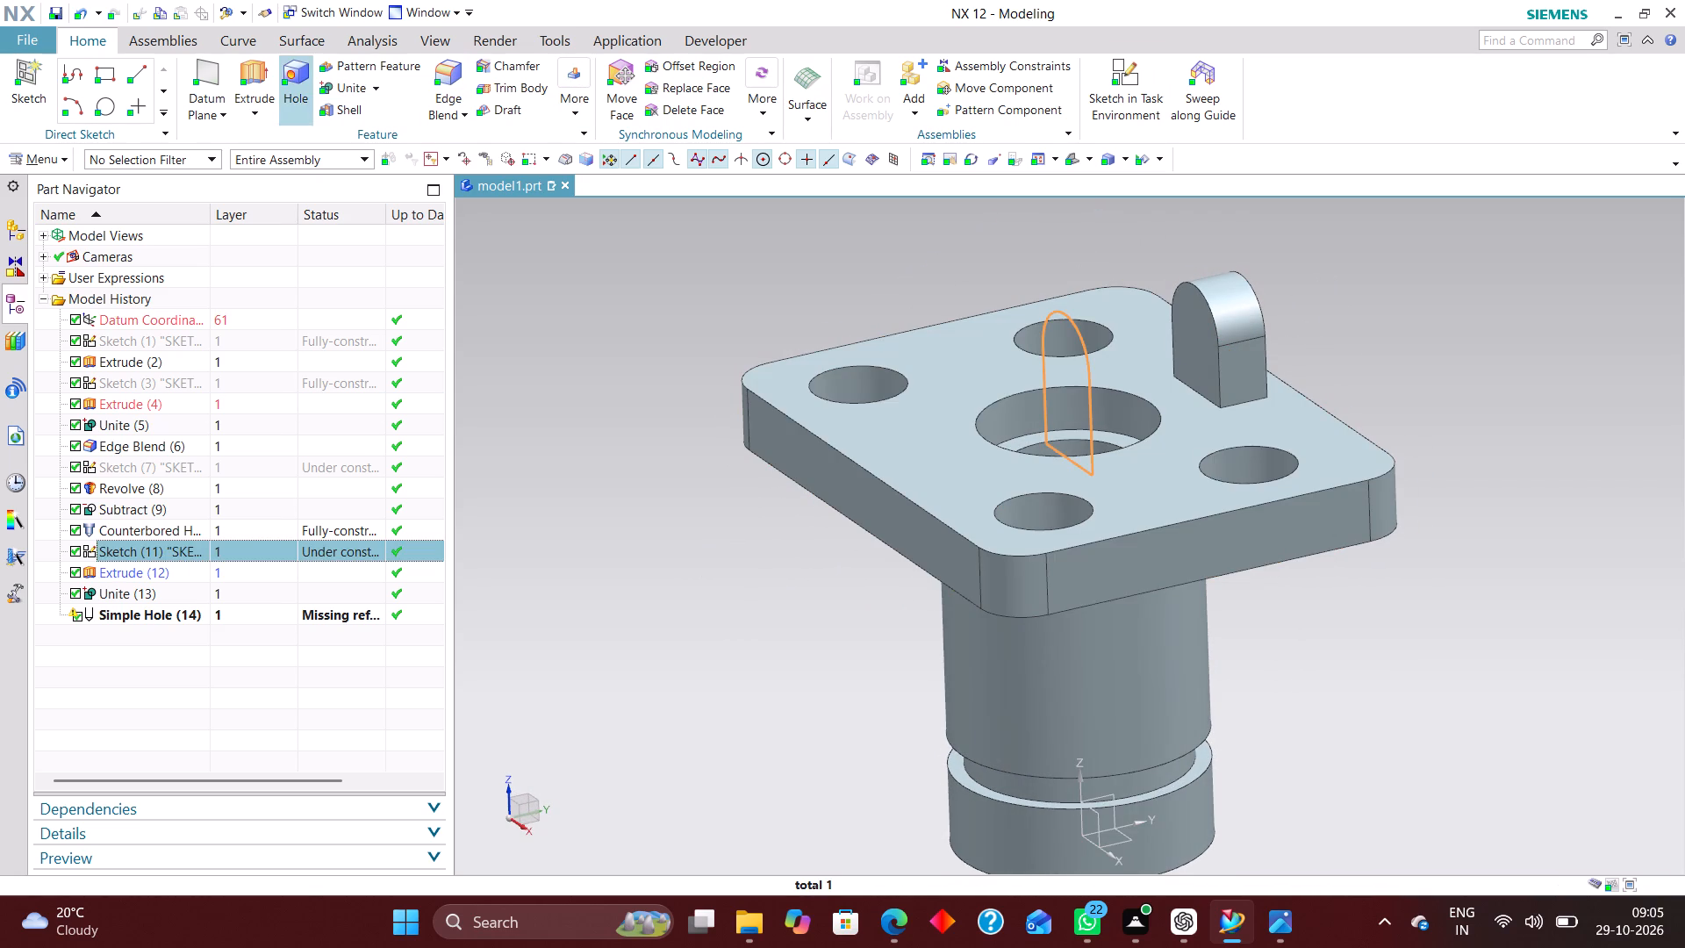
pyautogui.click(296, 70)
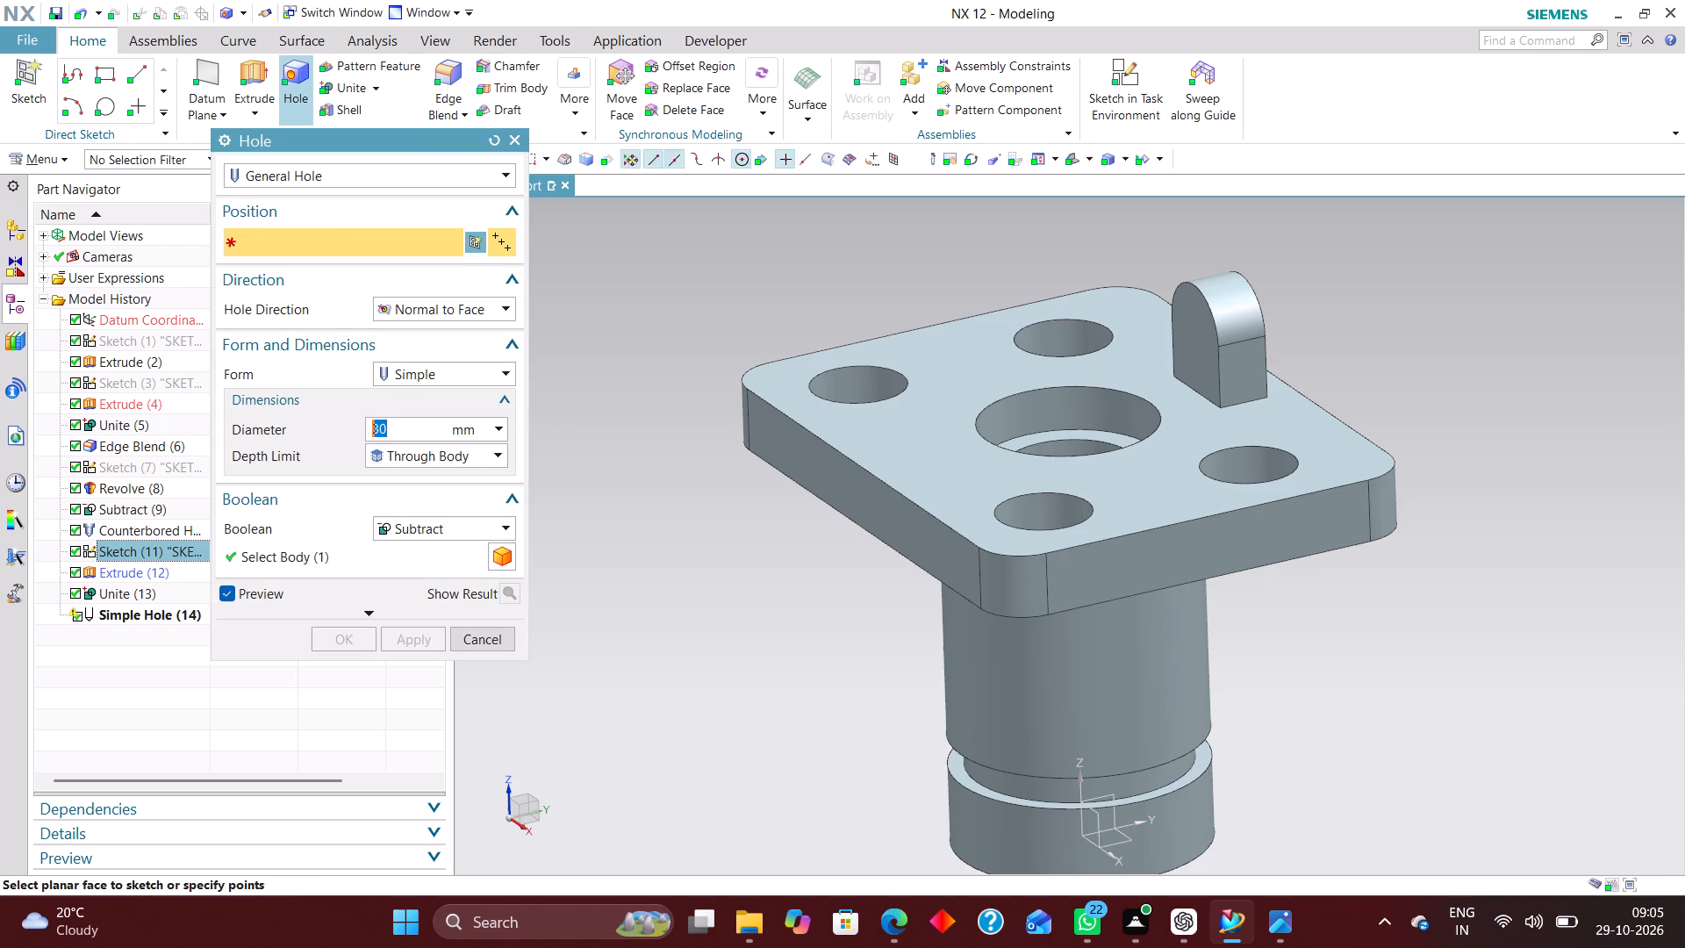
pyautogui.click(955, 349)
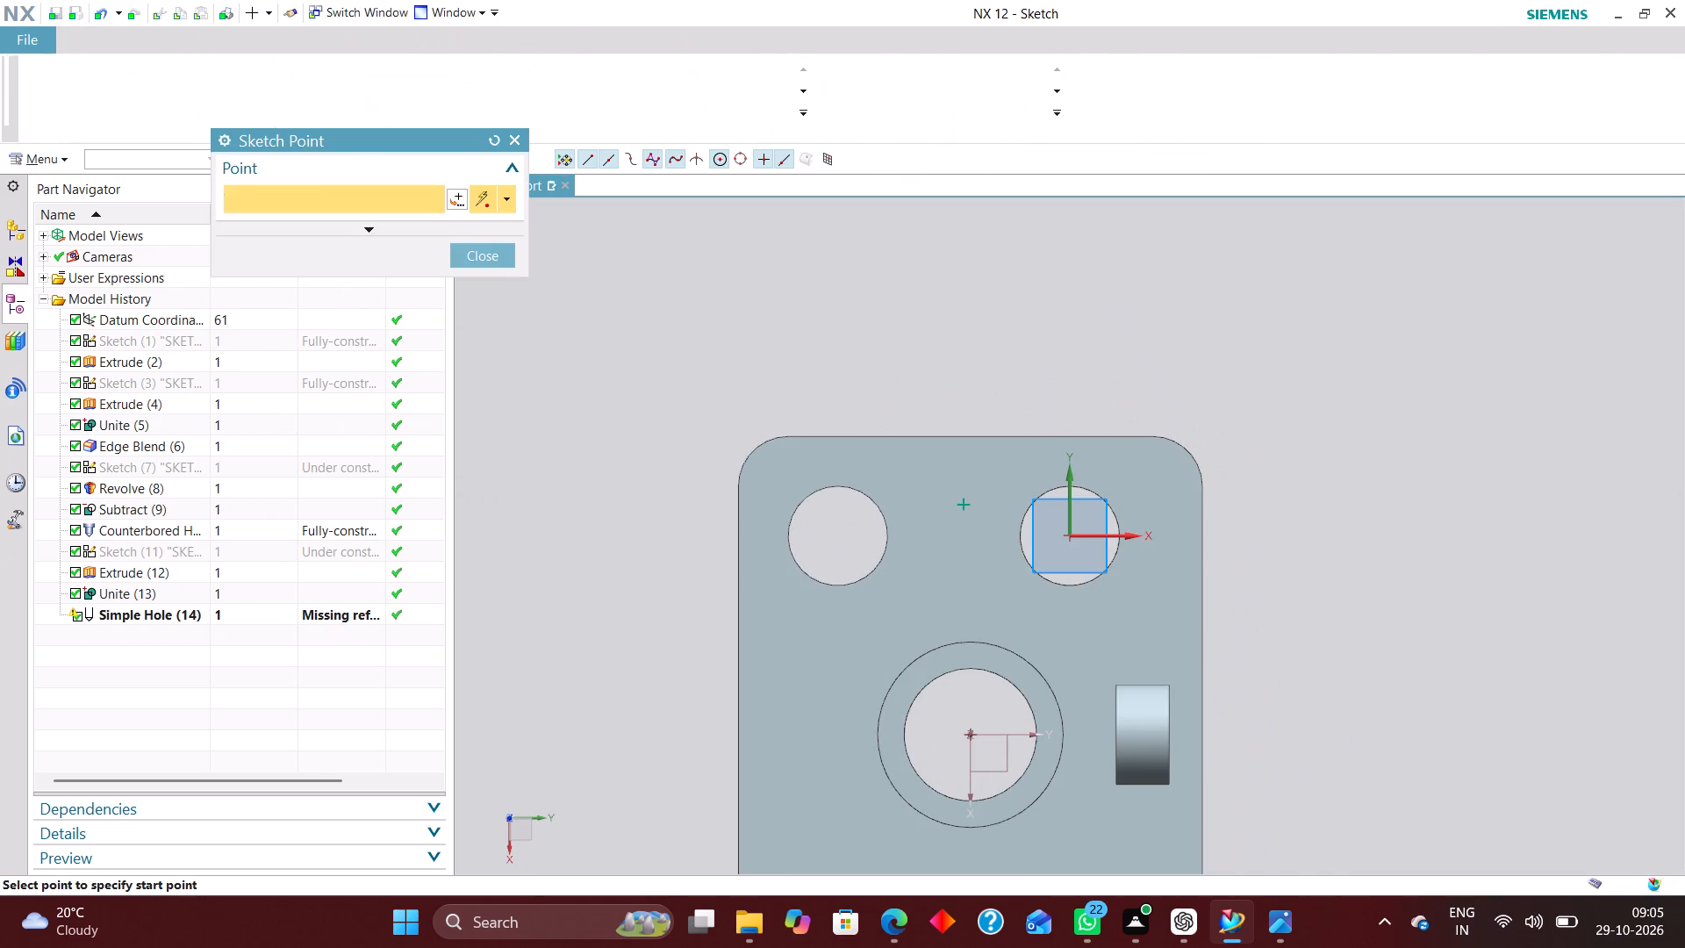
pyautogui.scroll(-2, 991, 433)
pyautogui.click(972, 765)
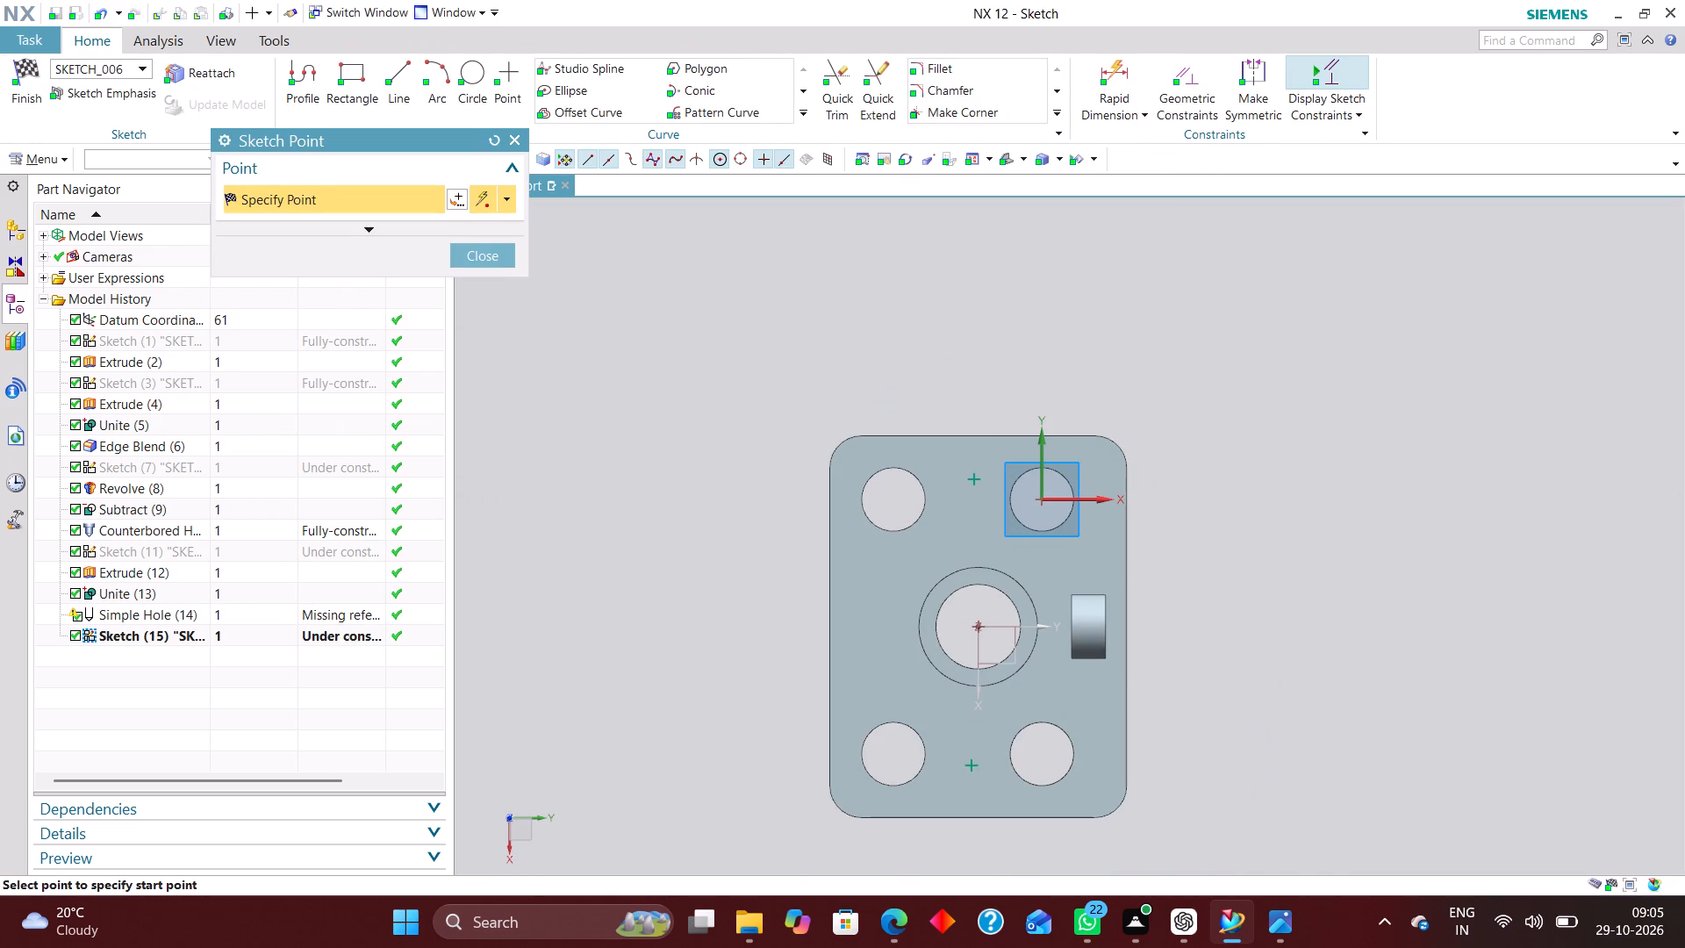
pyautogui.click(489, 255)
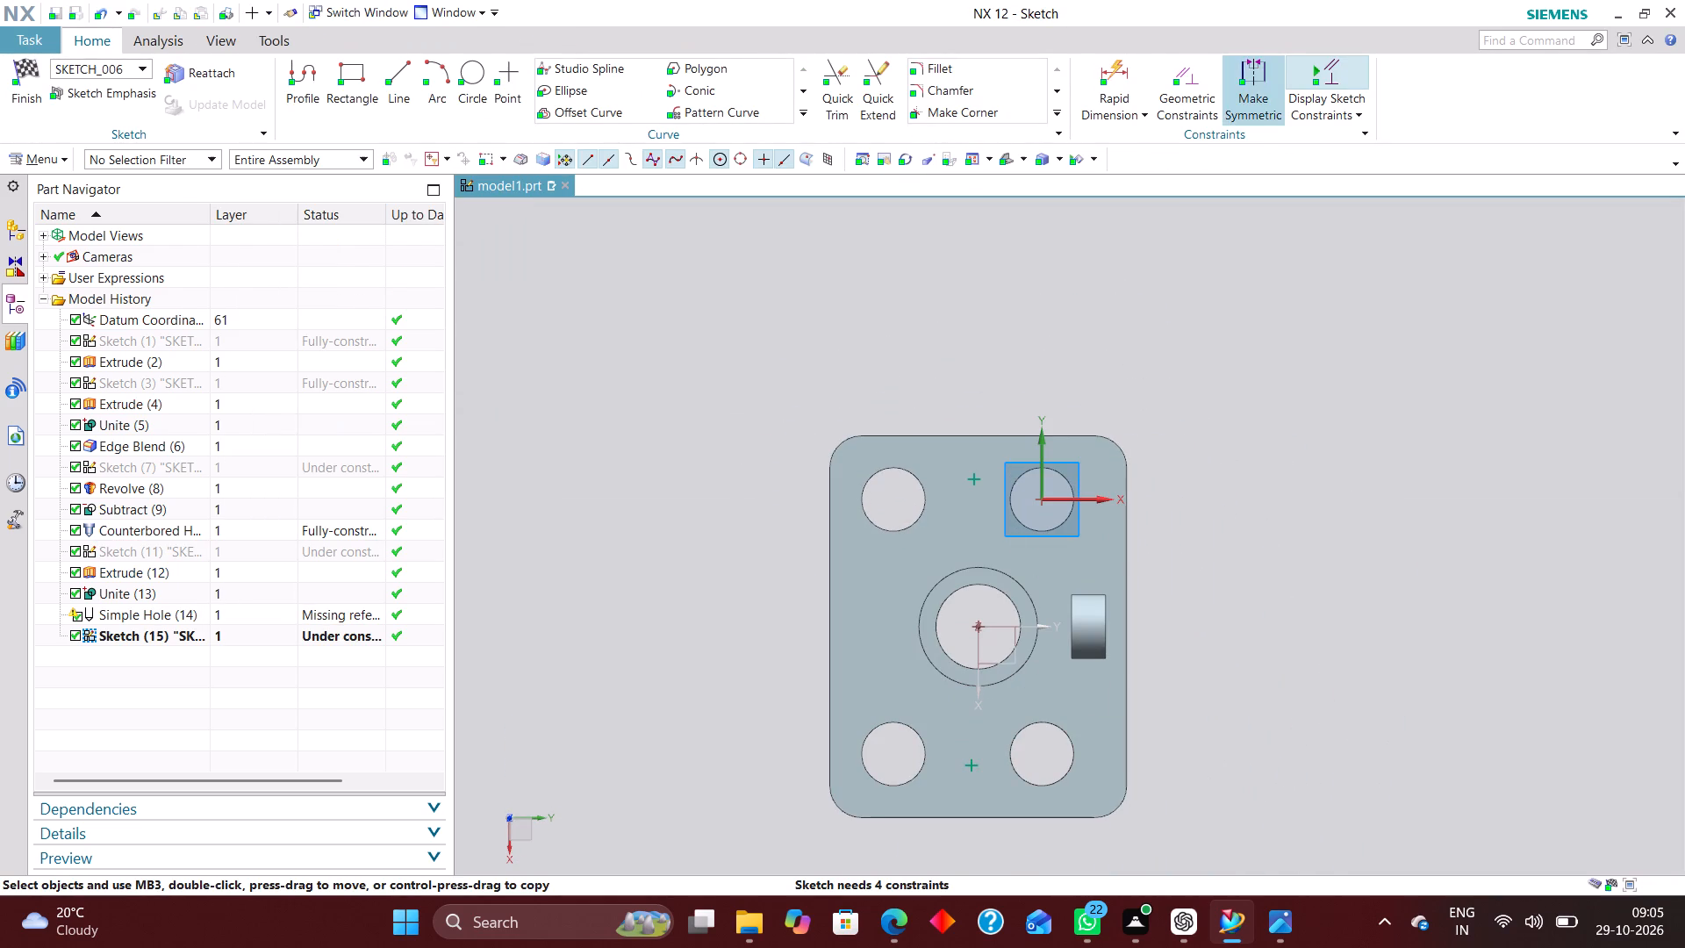
# Constrain both hole points with Point on Curve to the datum axis running lengthwise through the central bore.
pyautogui.click(1200, 77)
pyautogui.click(280, 197)
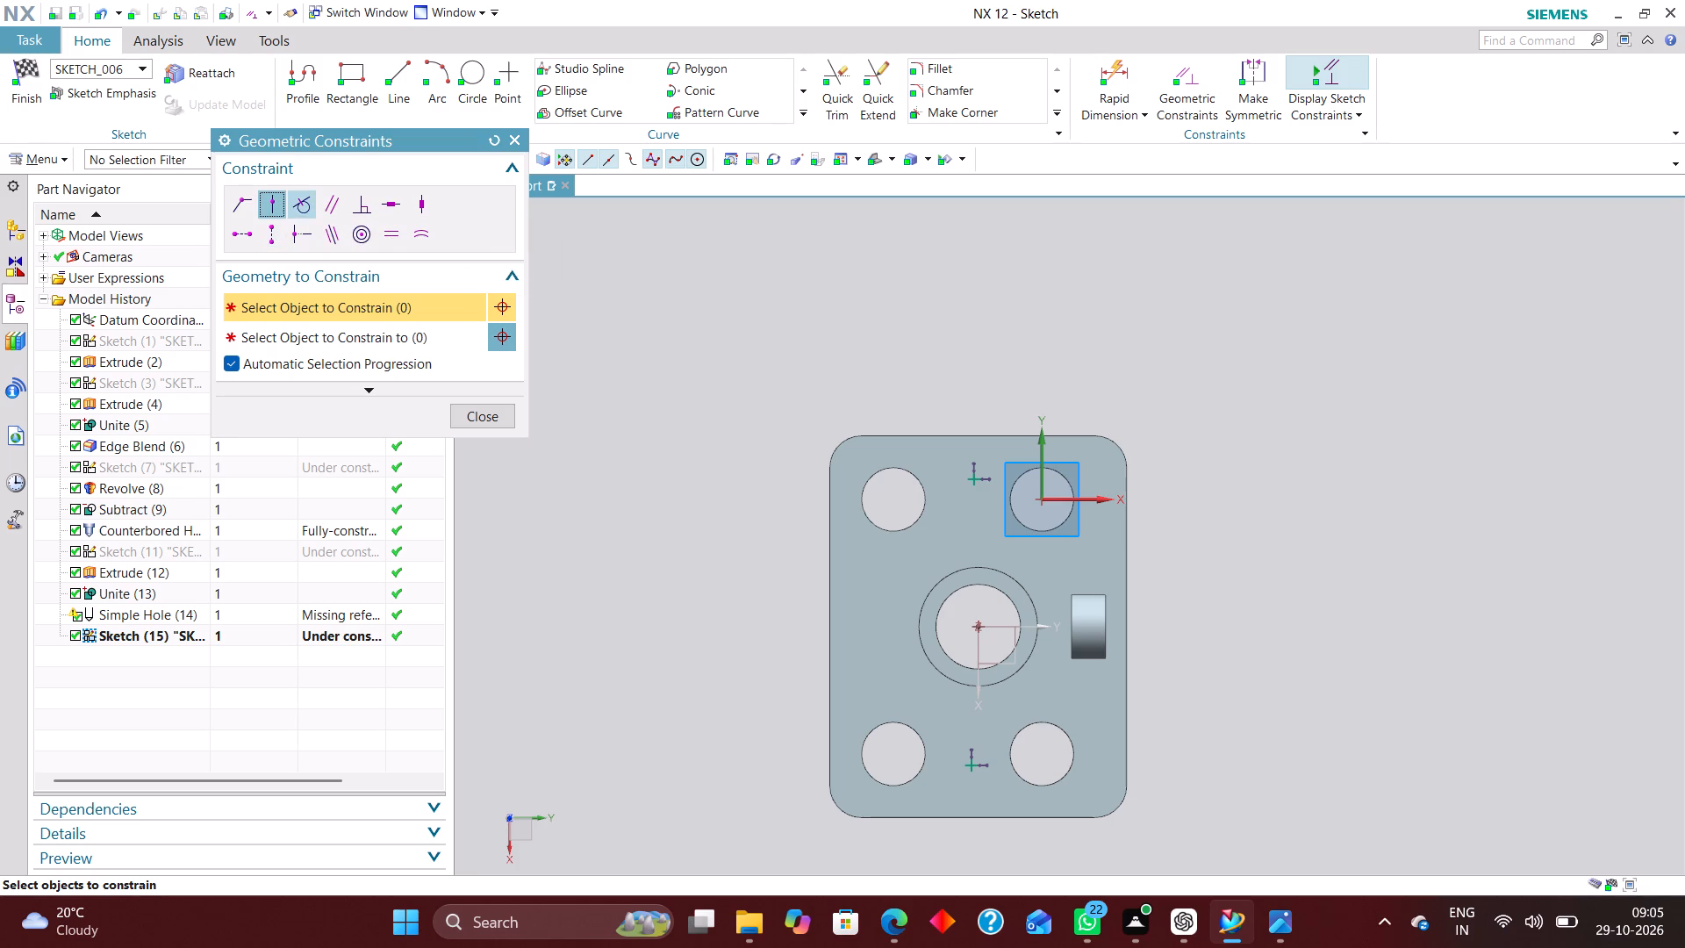
pyautogui.click(974, 477)
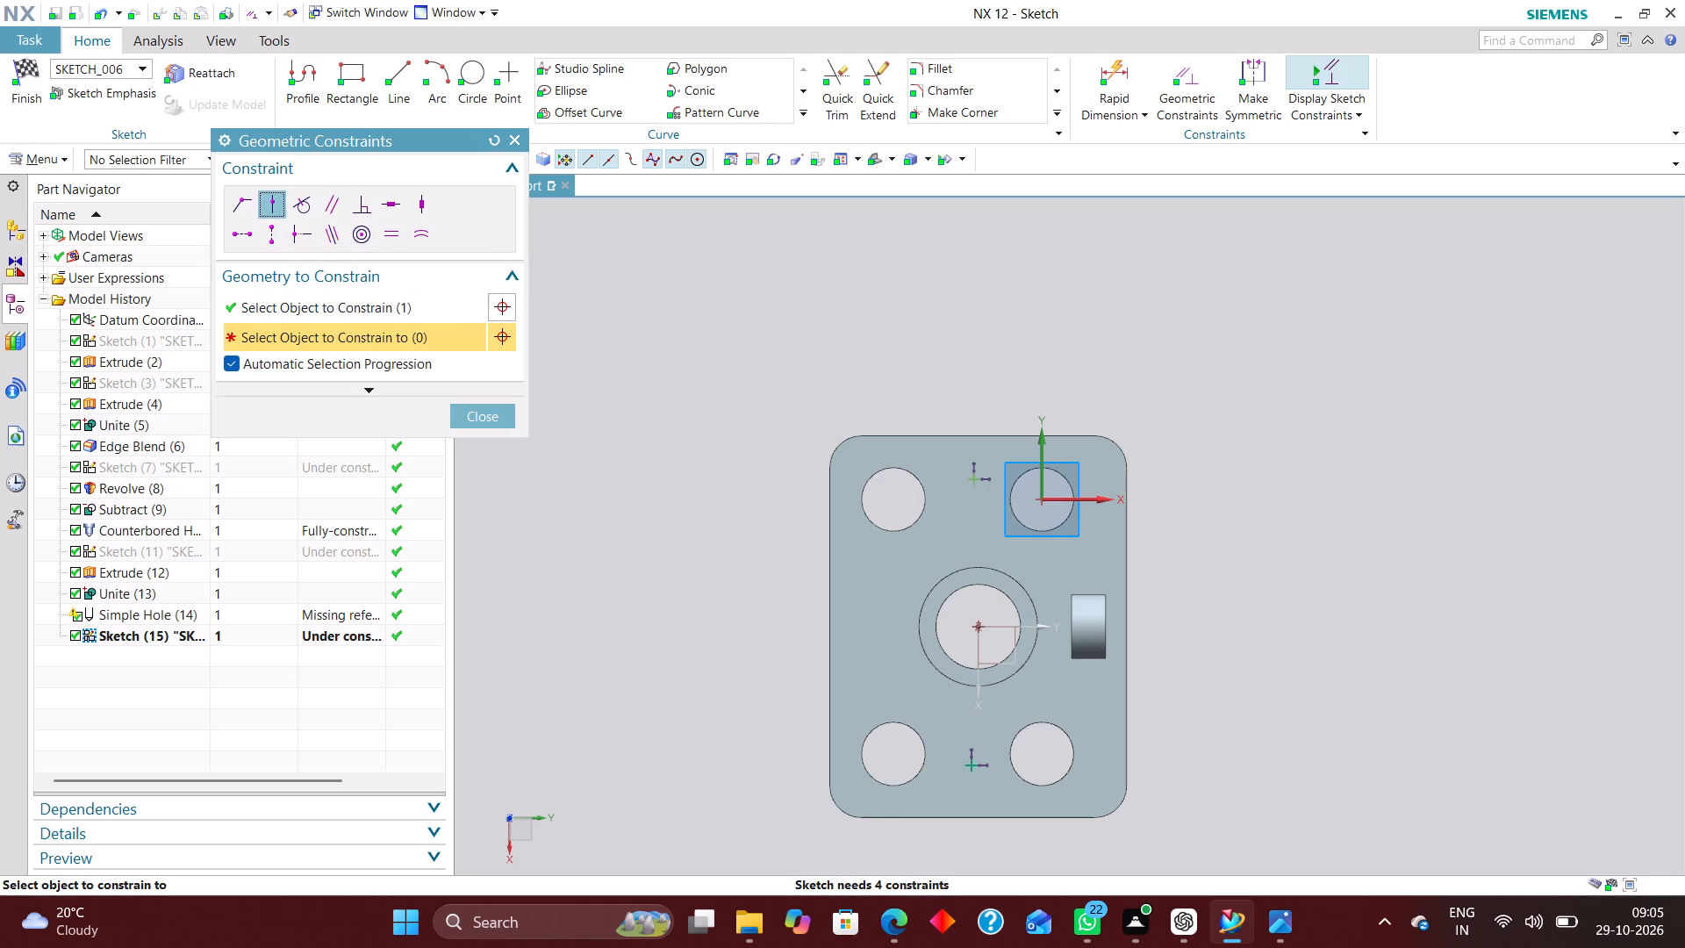
pyautogui.click(975, 646)
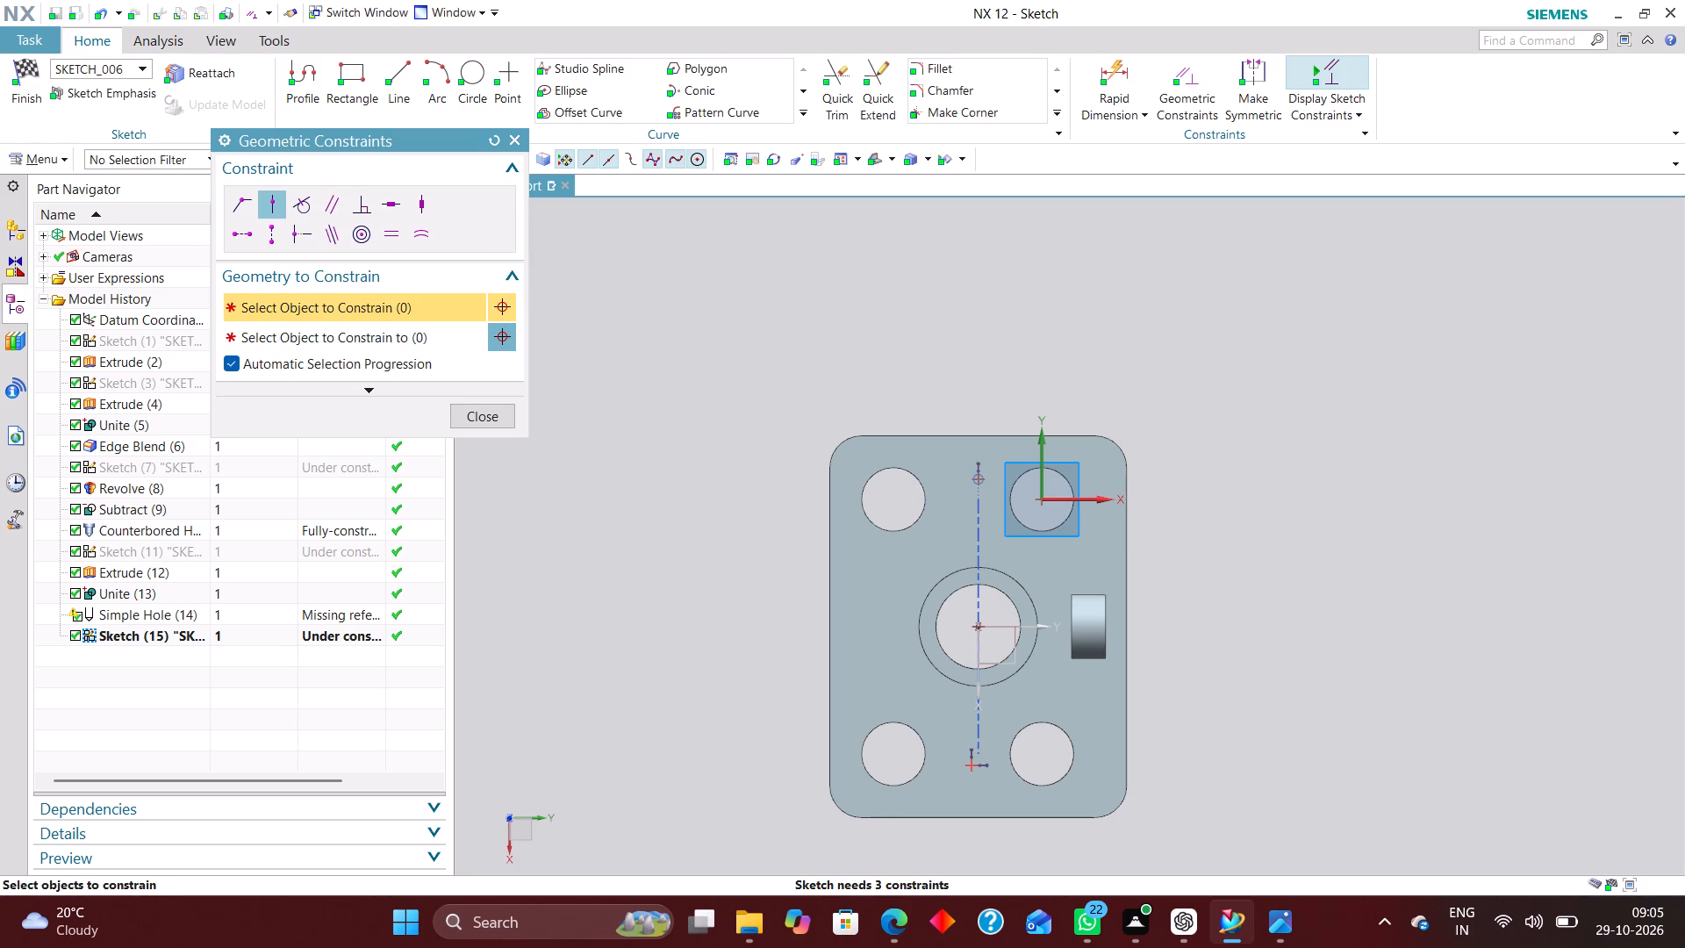
pyautogui.click(967, 767)
pyautogui.click(980, 650)
# Dimension the lower hole point 30 mm from the plate's lower short edge.
pyautogui.click(1113, 71)
pyautogui.scroll(-2, 897, 270)
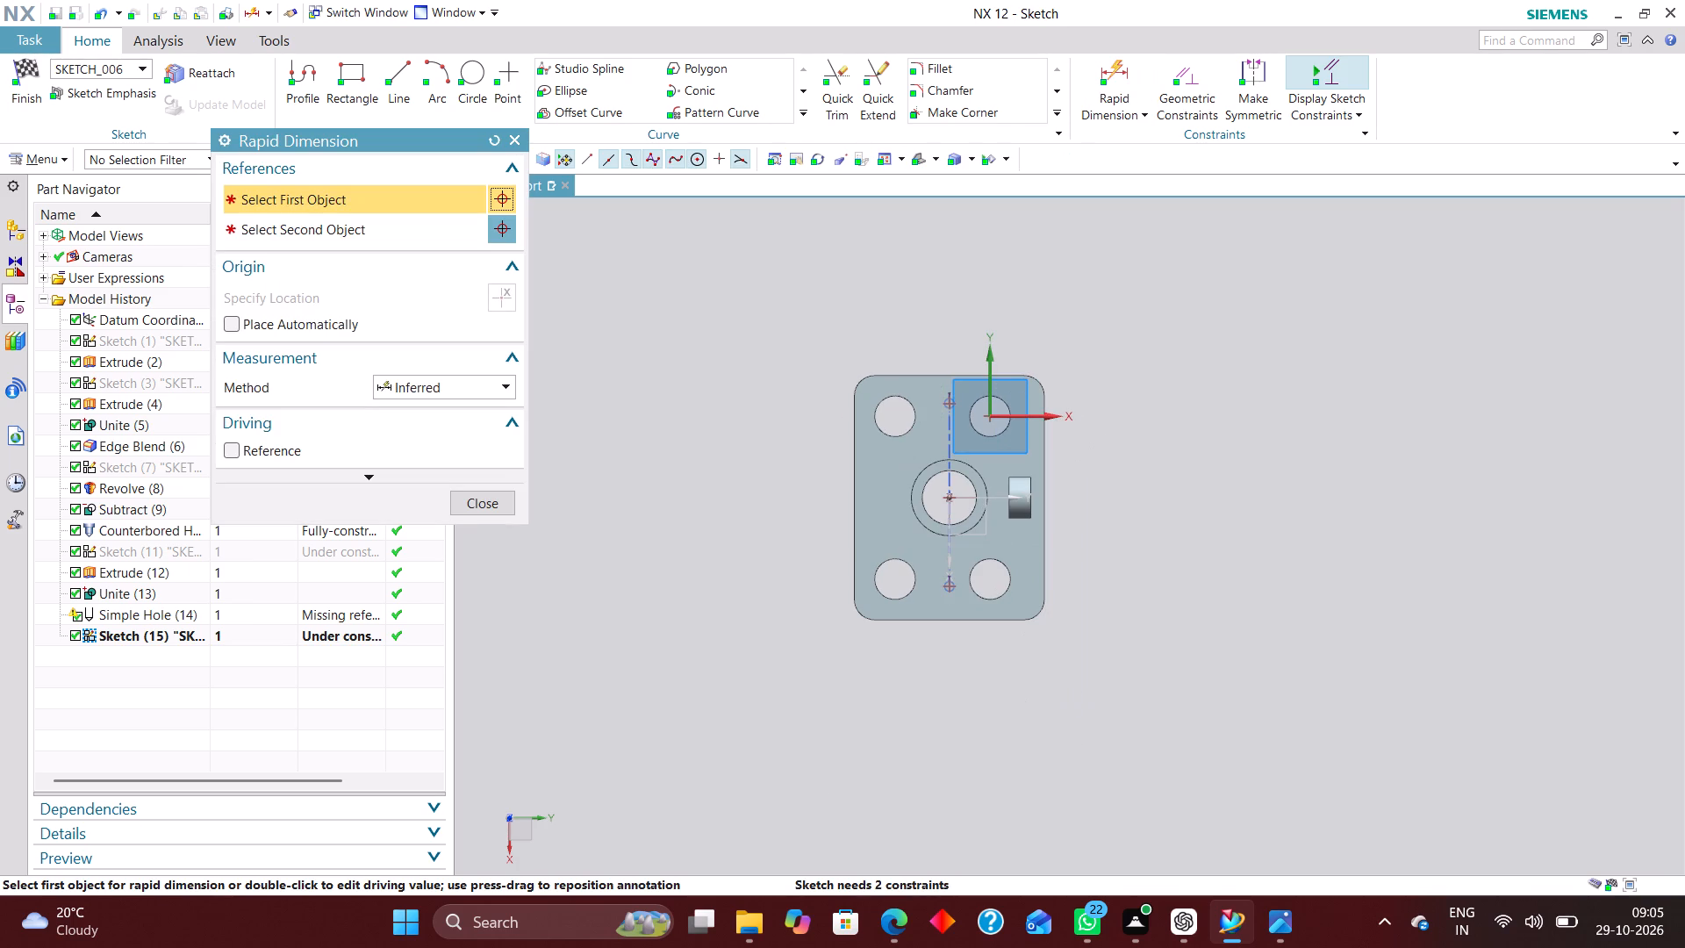
pyautogui.scroll(4, 955, 485)
pyautogui.scroll(-5, 914, 542)
pyautogui.scroll(3, 946, 631)
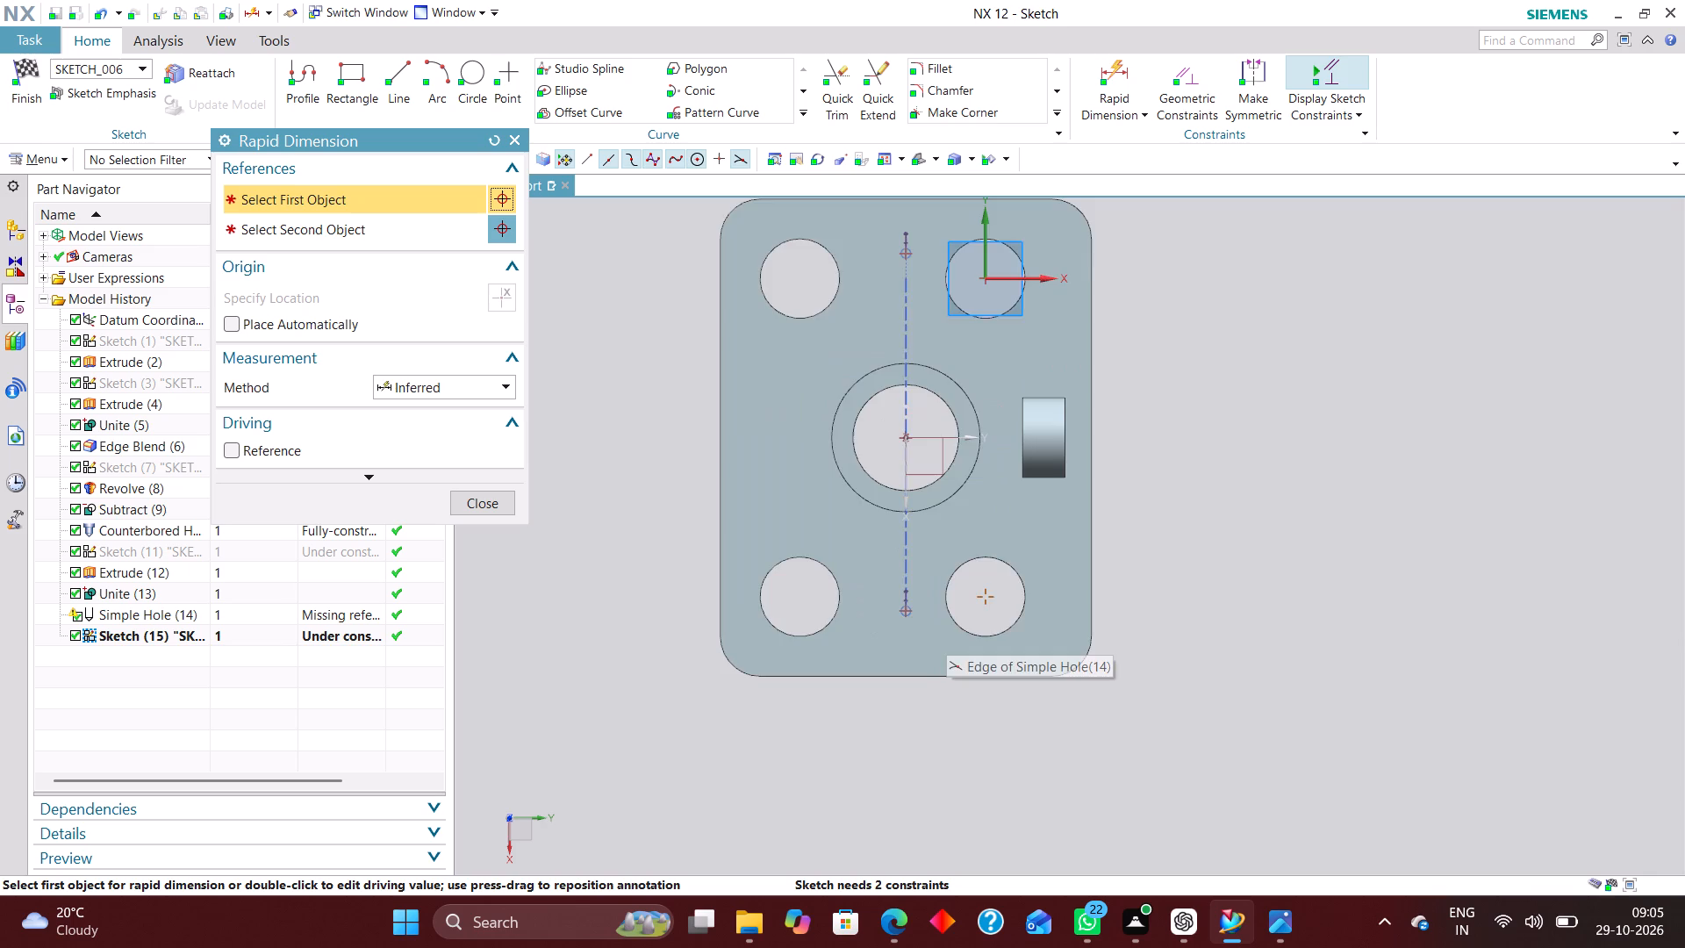
pyautogui.scroll(-3, 912, 503)
pyautogui.scroll(2, 931, 625)
pyautogui.click(898, 578)
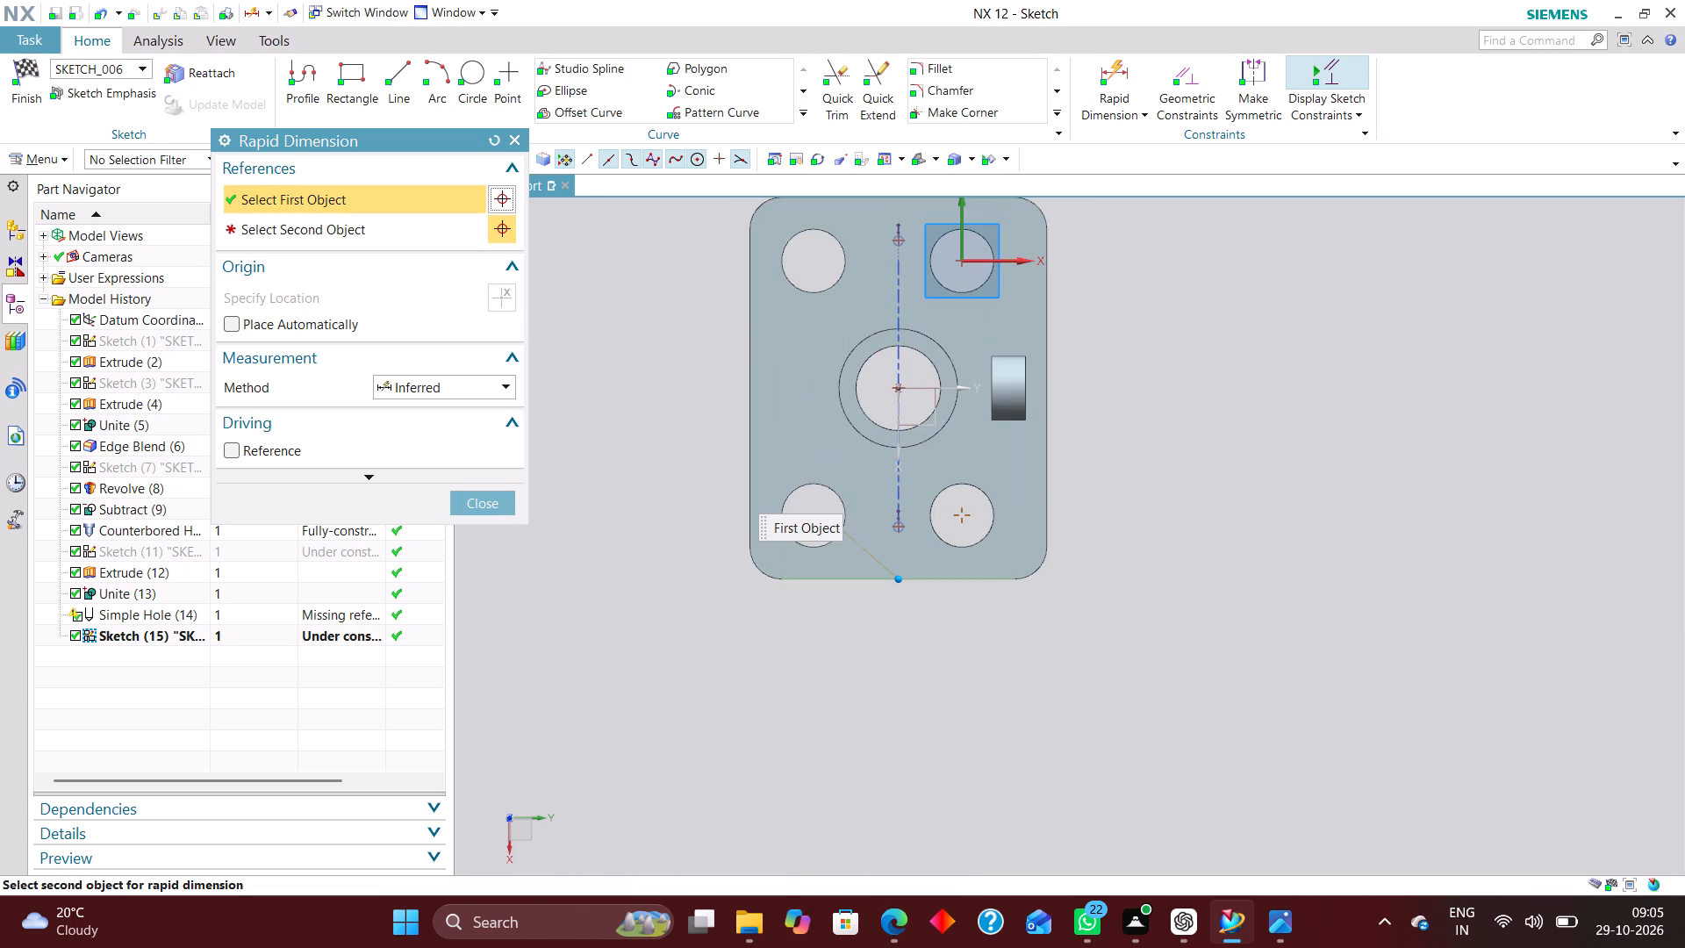
pyautogui.click(898, 526)
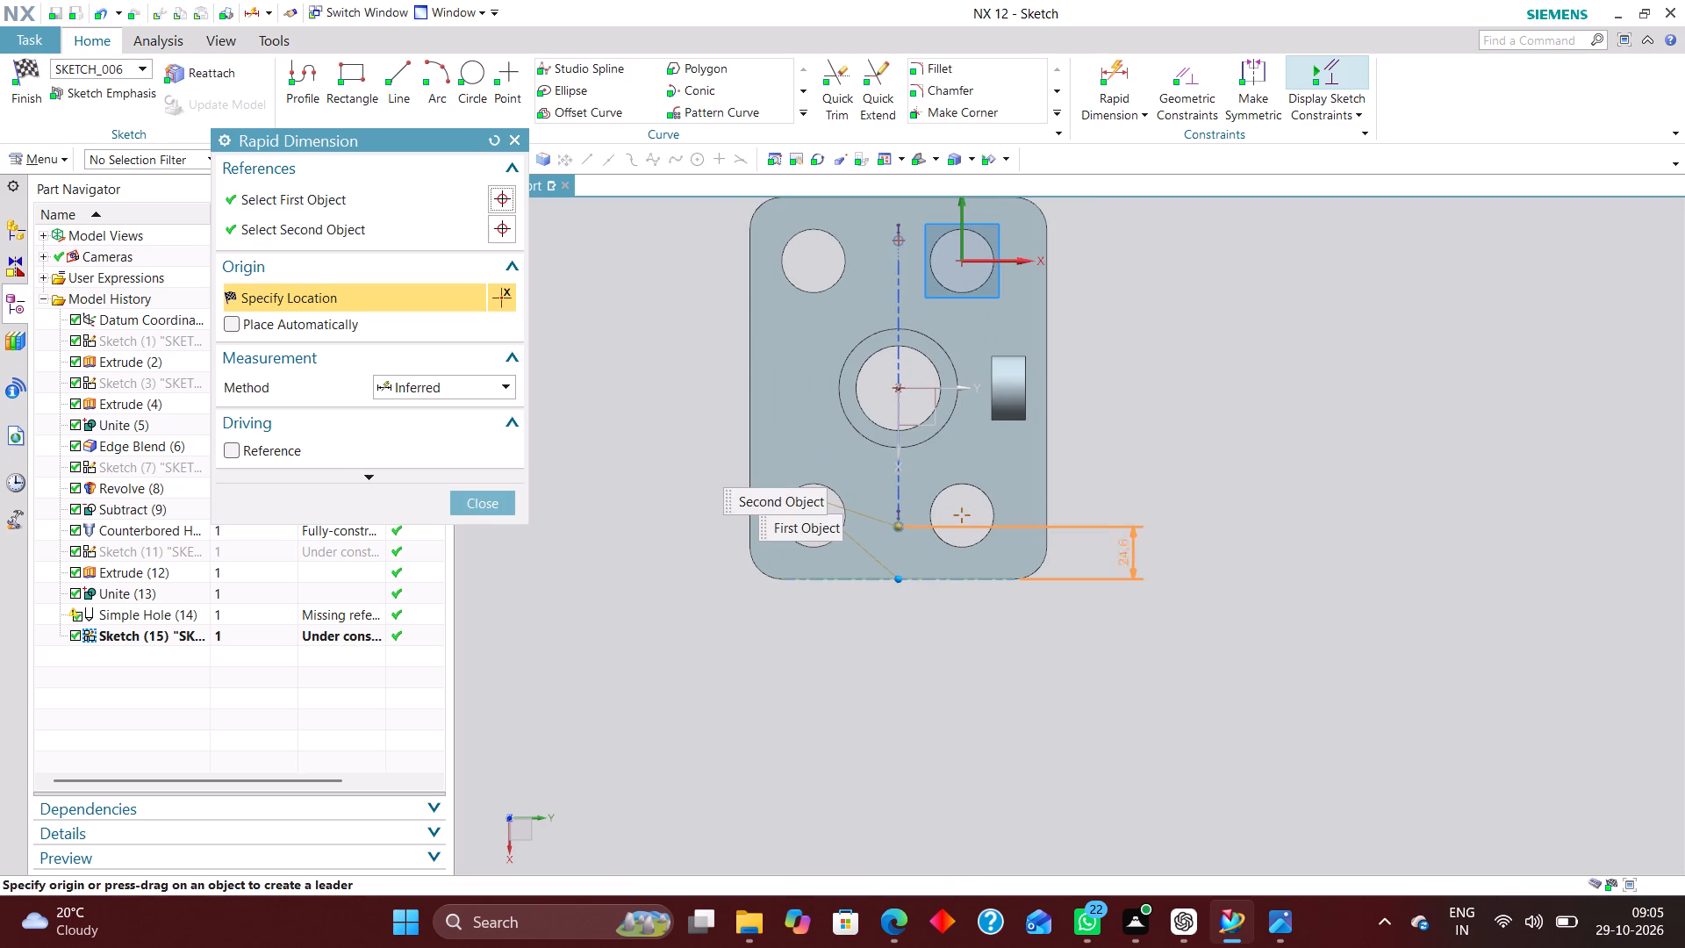
pyautogui.click(1127, 624)
pyautogui.write('30')
pyautogui.press('Return')
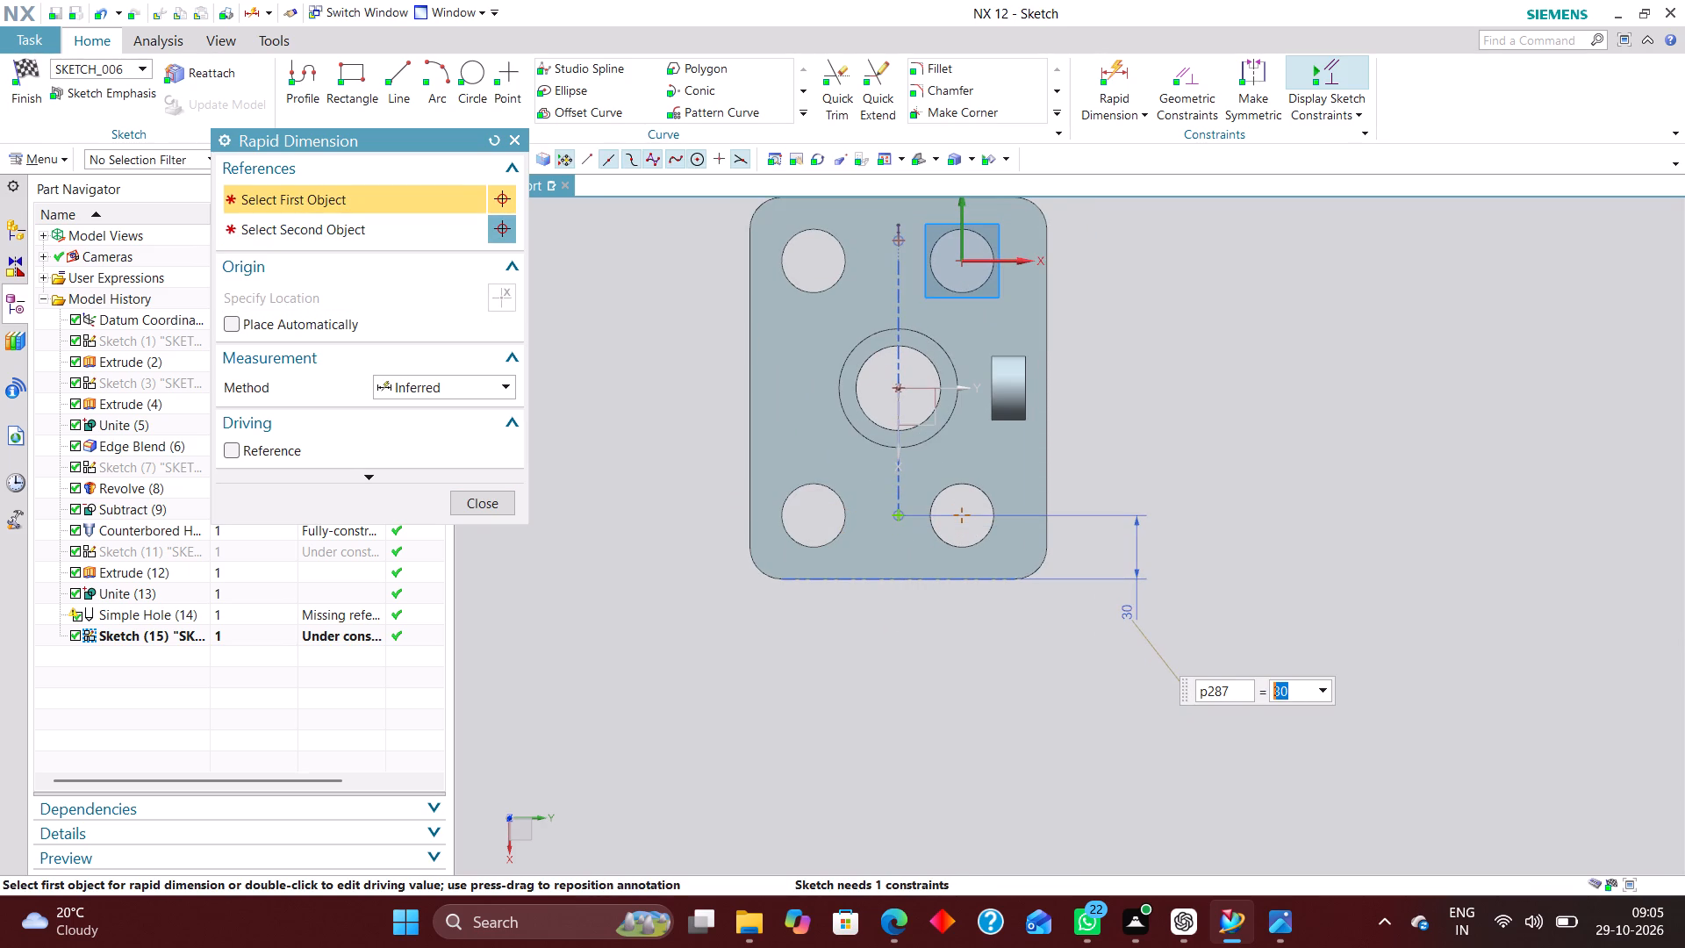
# Dimension the upper hole point 30 mm from the plate's upper short edge and finish the sketch.
pyautogui.scroll(-2, 973, 401)
pyautogui.scroll(6, 913, 291)
pyautogui.click(937, 245)
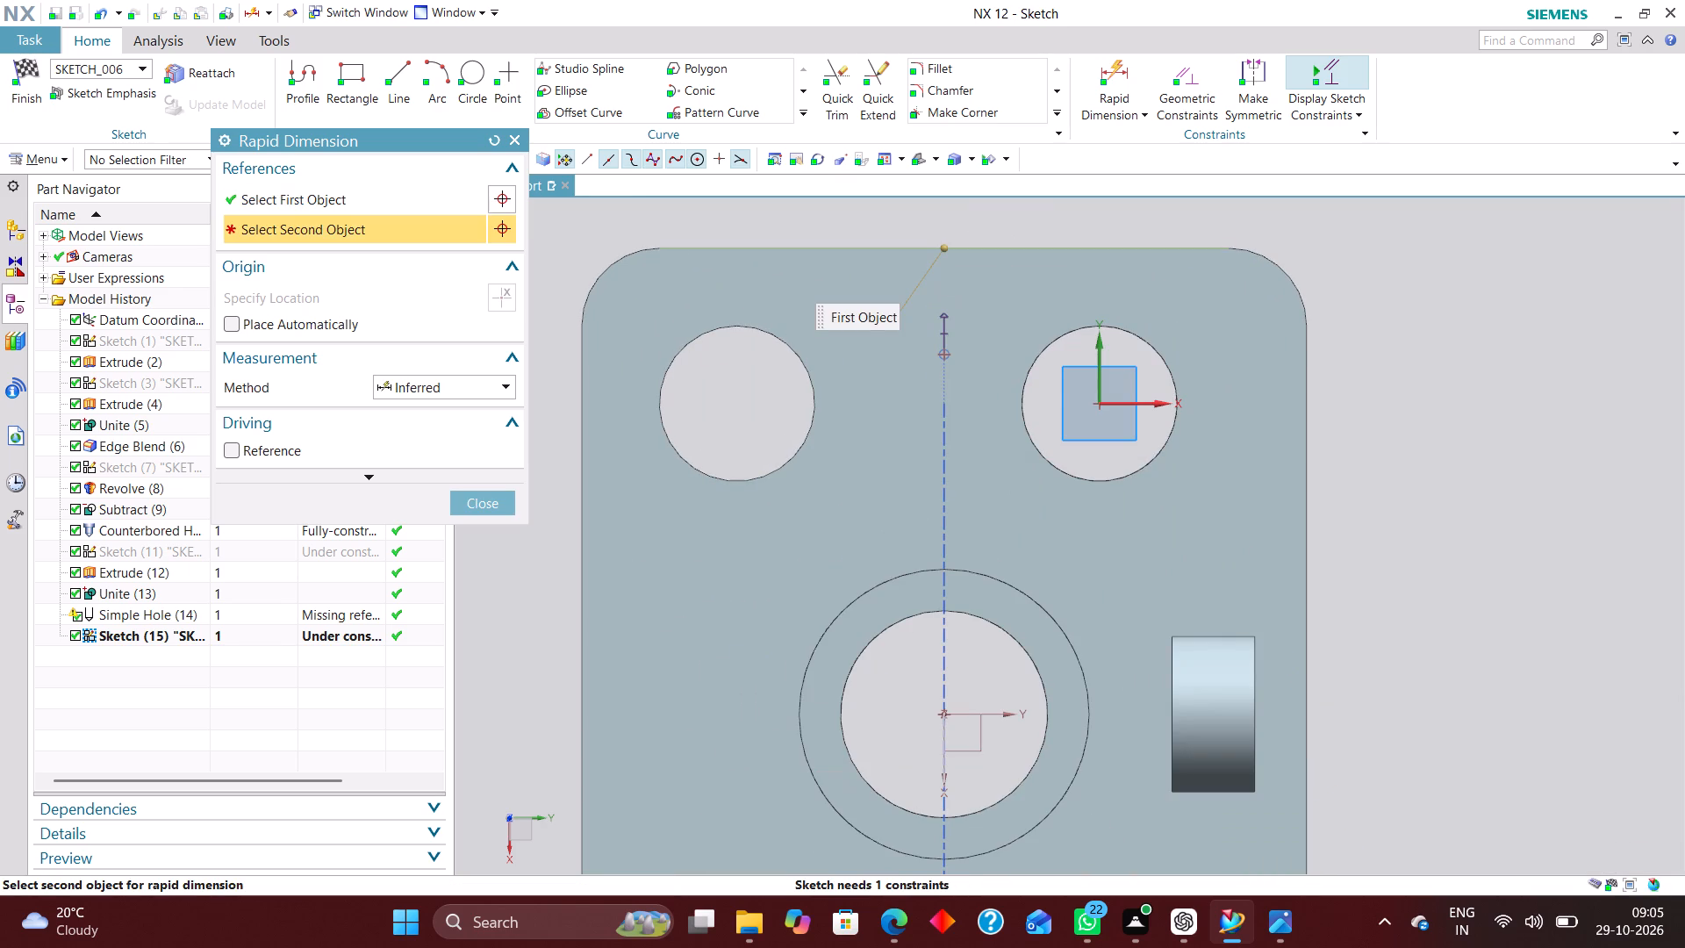
pyautogui.click(943, 351)
pyautogui.click(1442, 312)
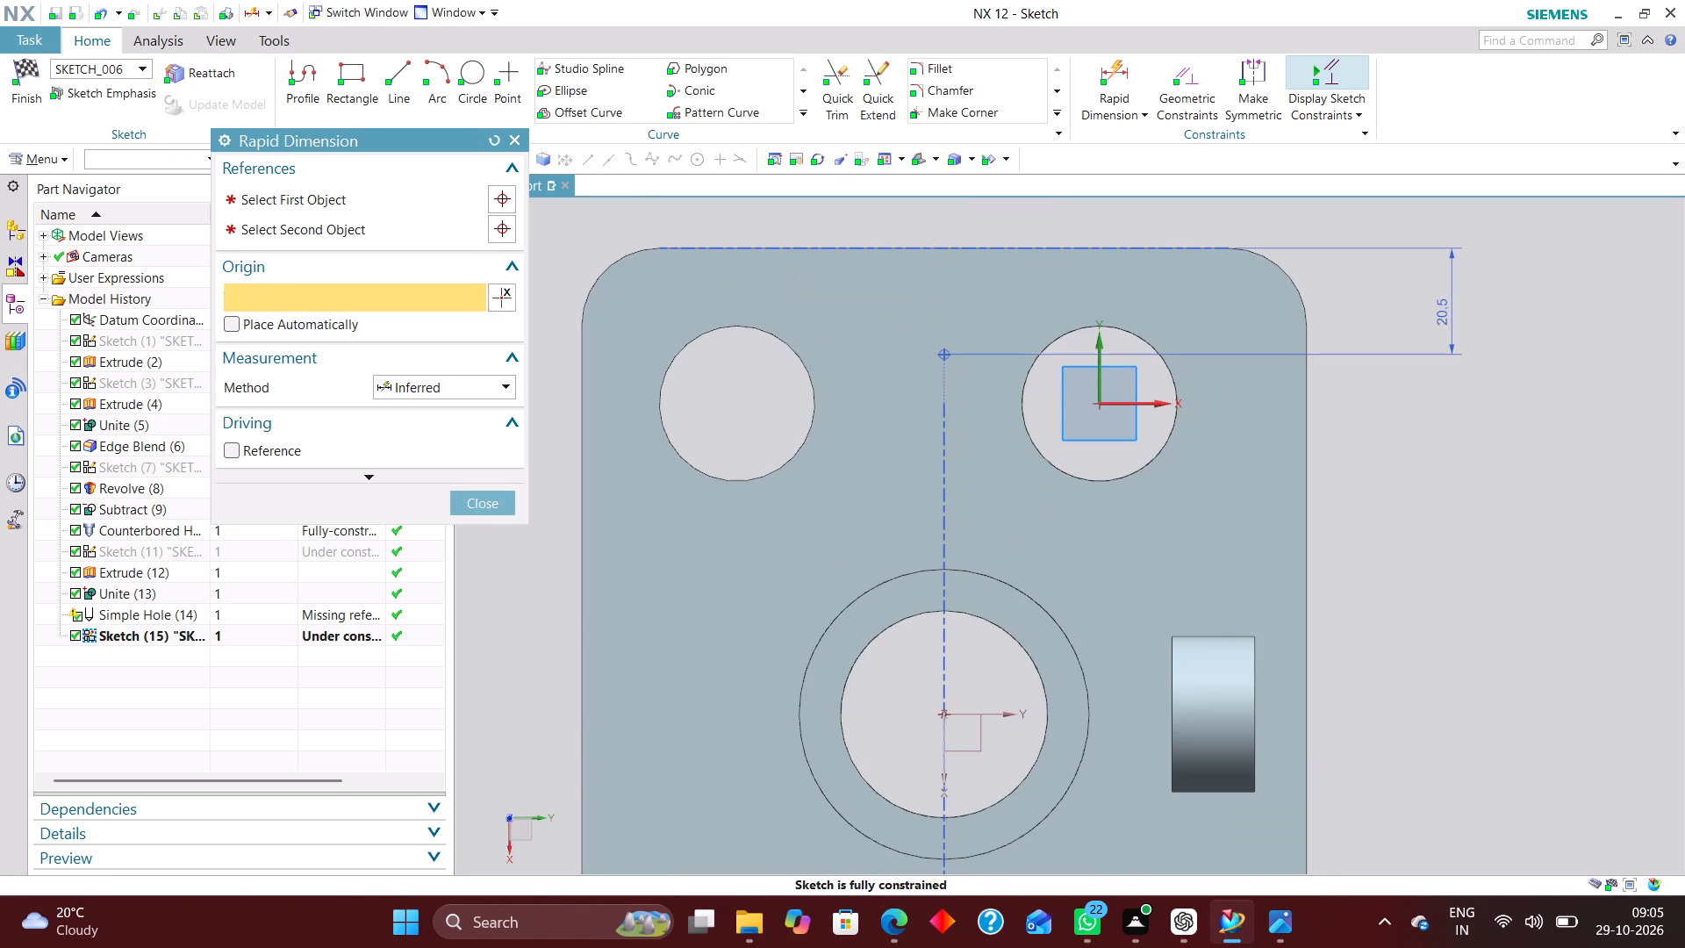
pyautogui.write('30')
pyautogui.press('Return')
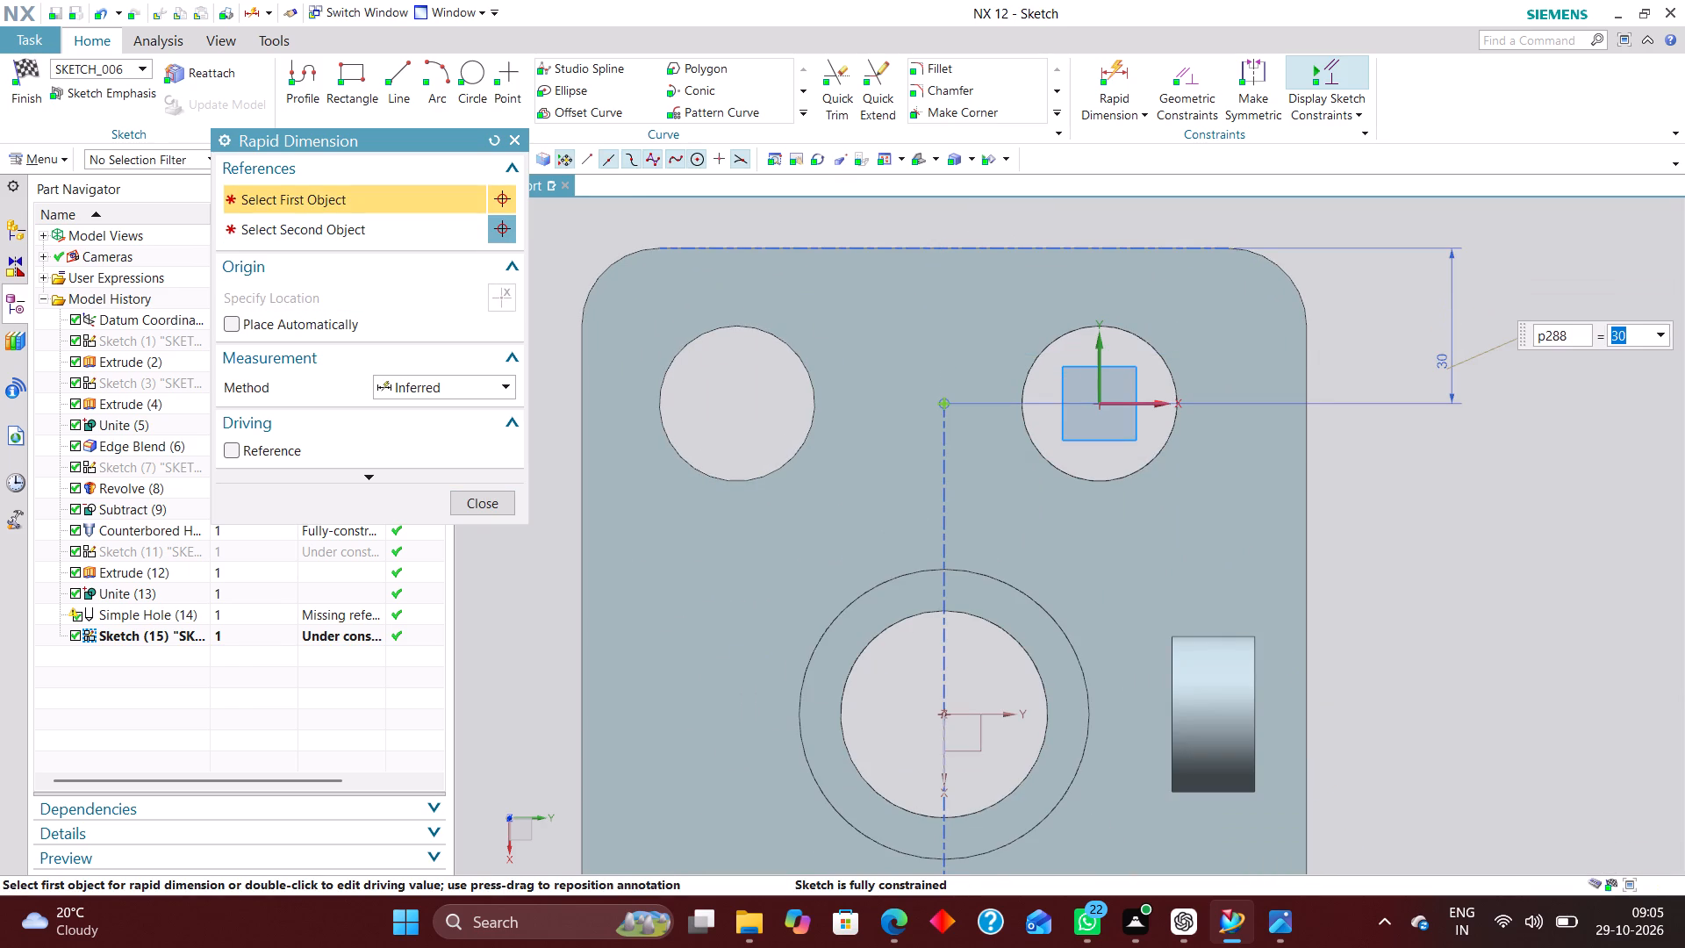
pyautogui.scroll(-3, 1169, 341)
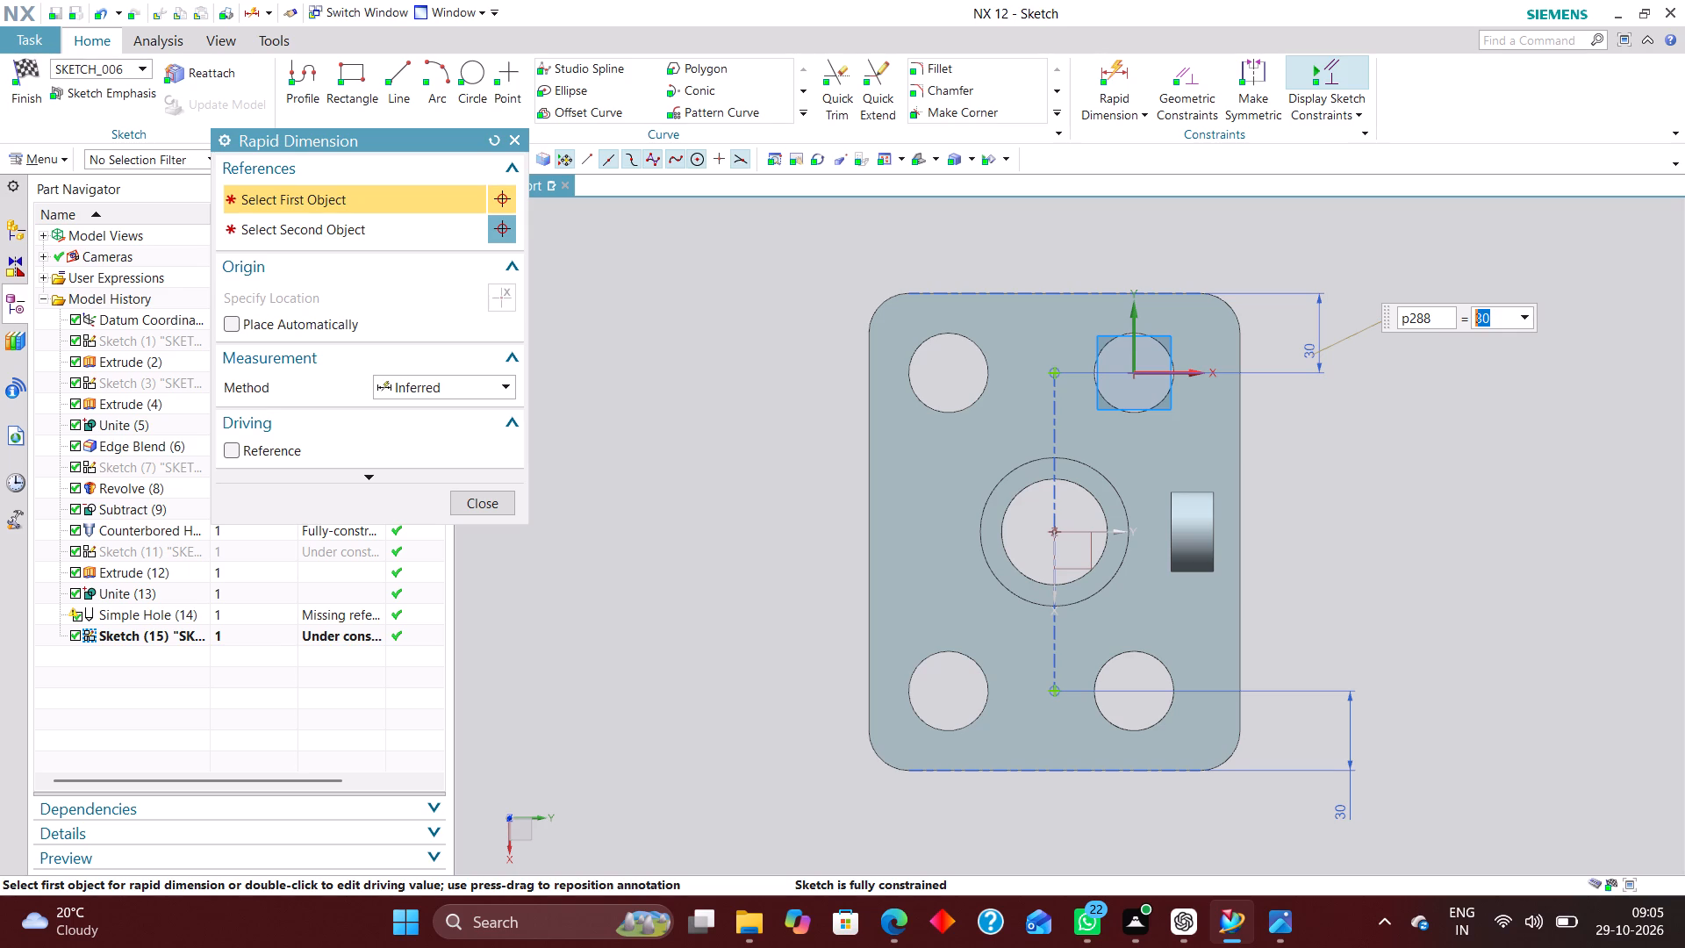
pyautogui.click(493, 506)
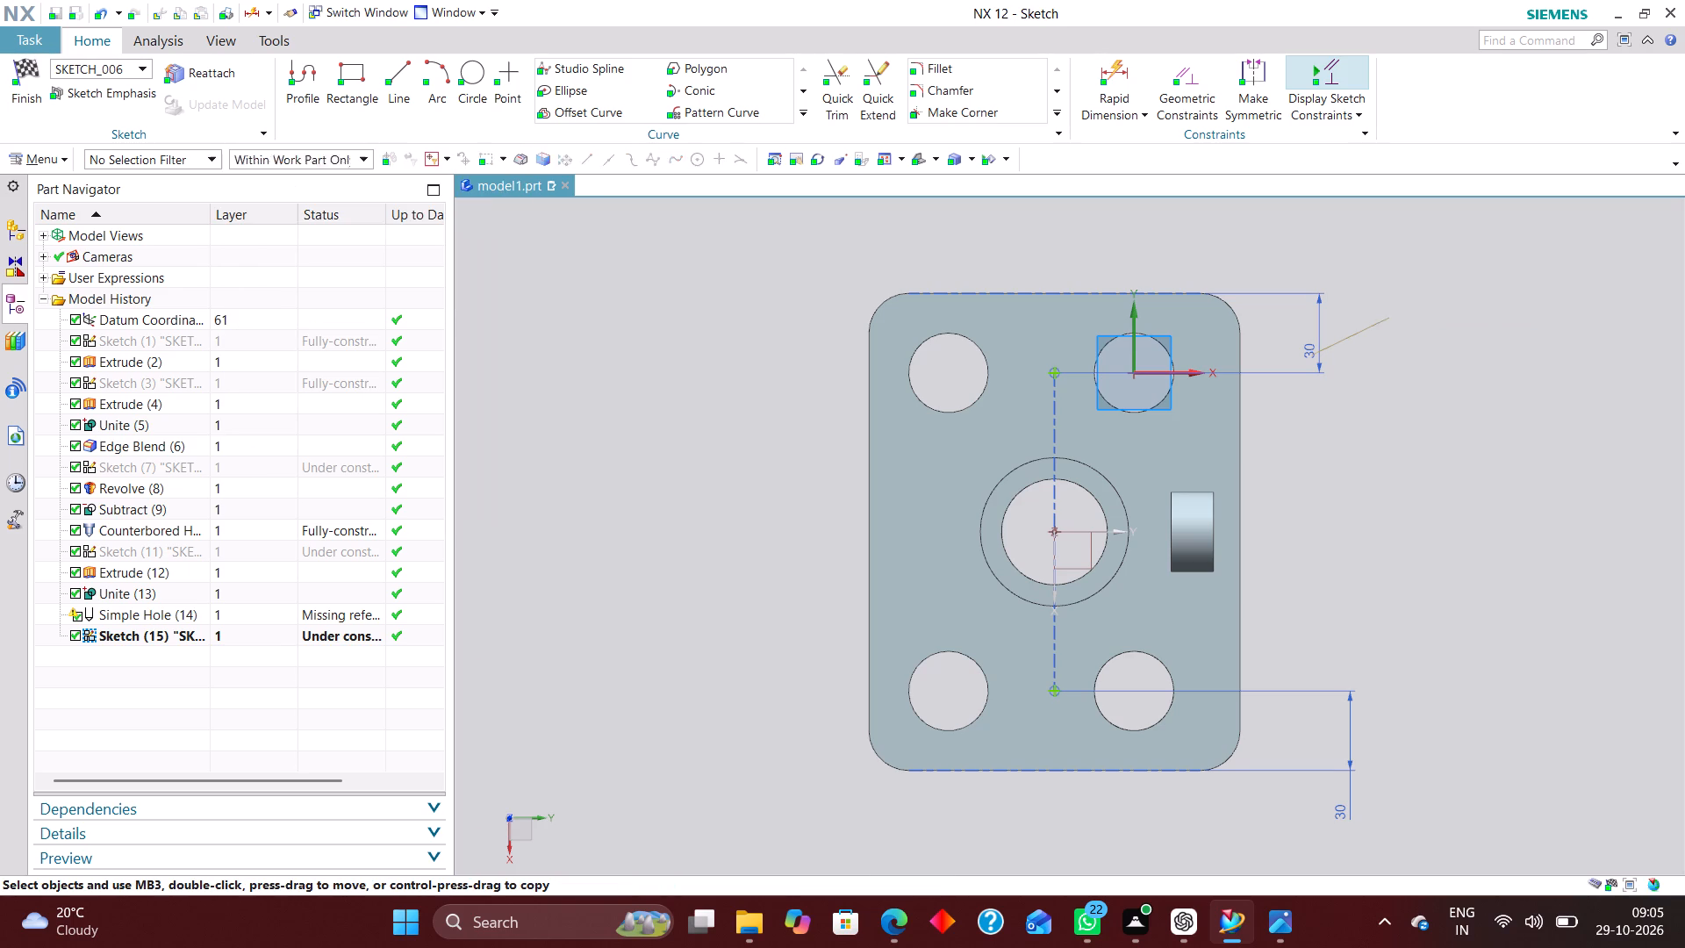
pyautogui.click(22, 66)
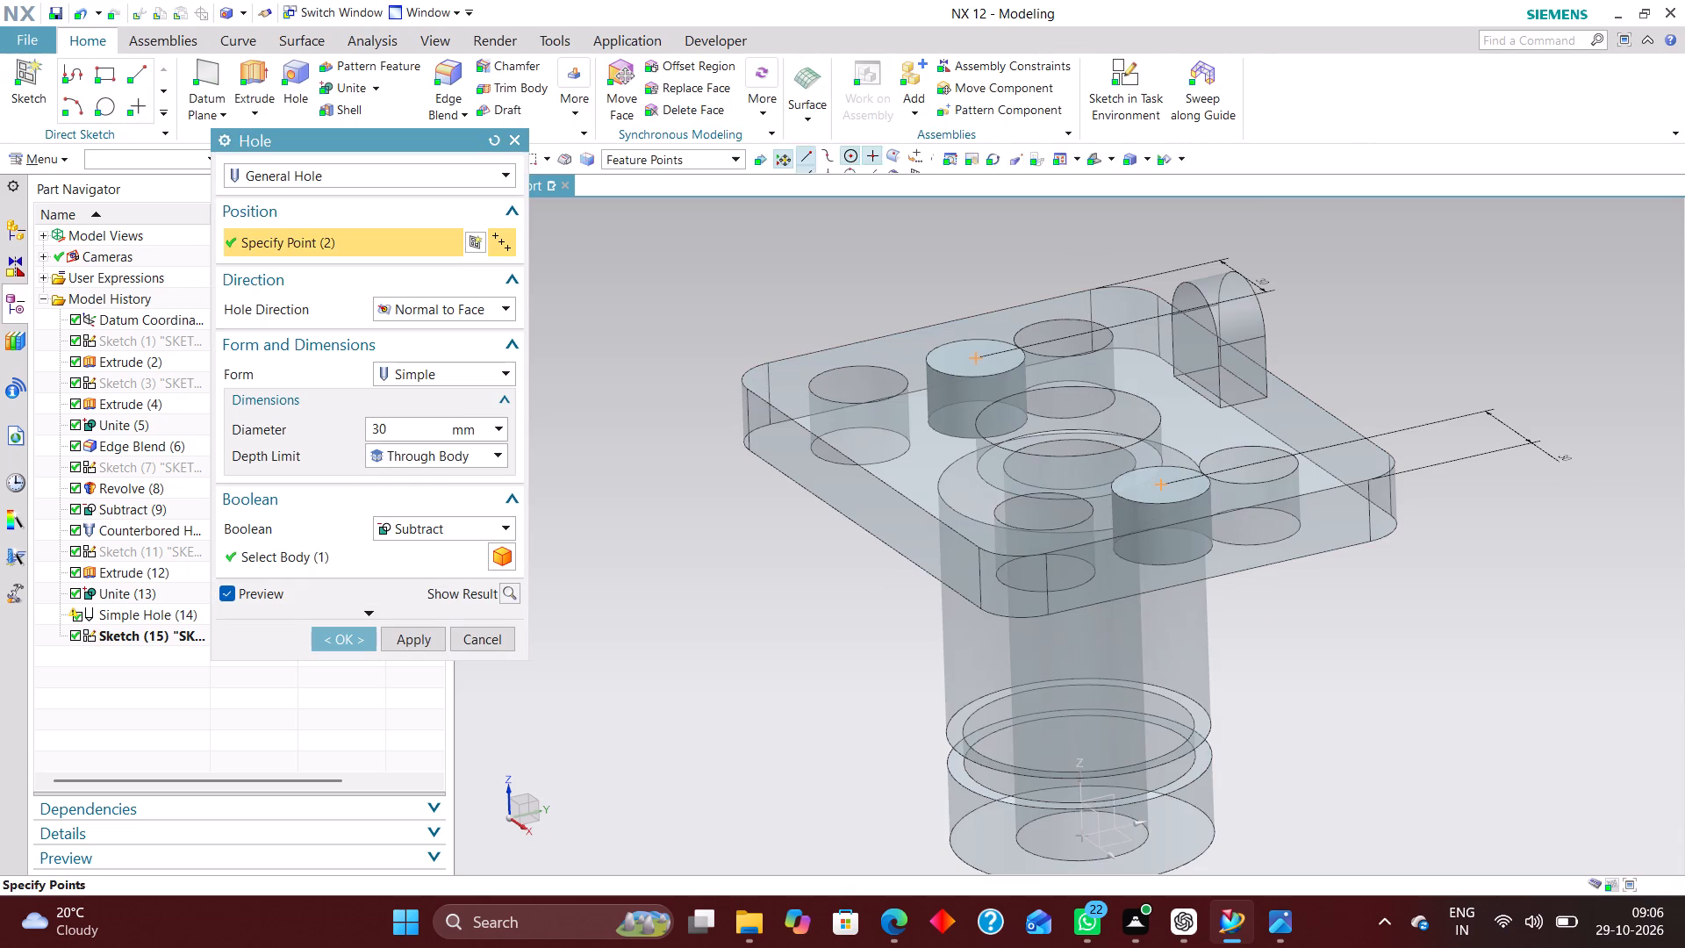
# Set the hole diameter to 20 mm and create the two holes through the body with Subtract.
pyautogui.moveTo(1444, 363); pyautogui.dragTo(1449, 406, button='middle')
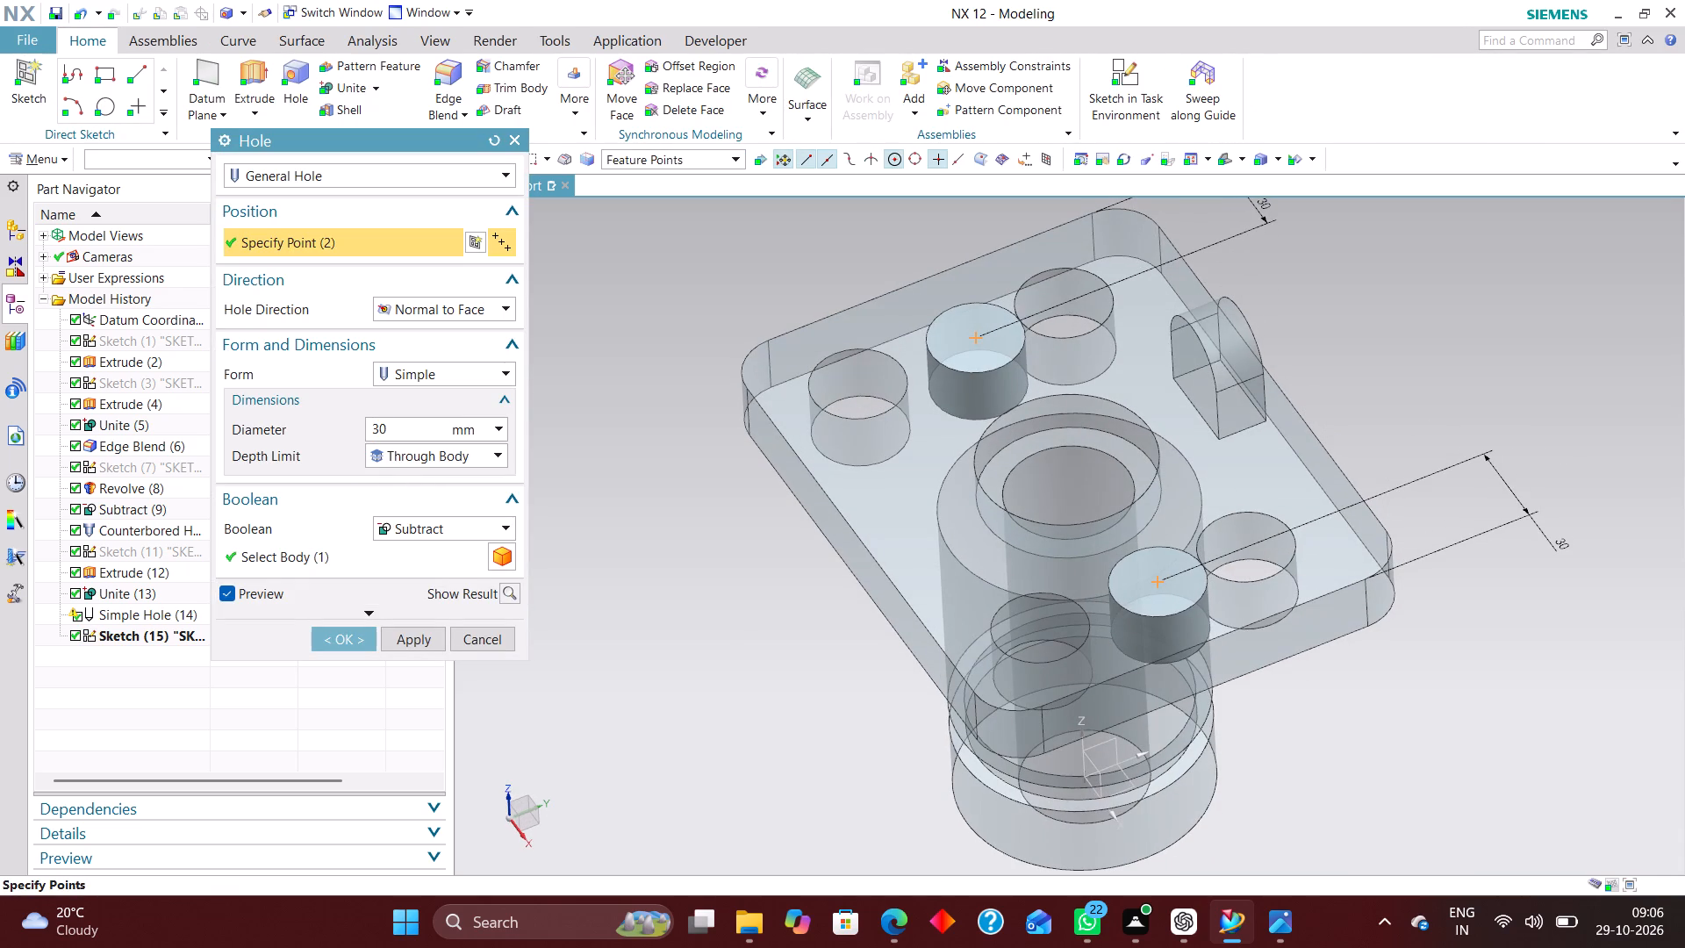
pyautogui.moveTo(404, 433); pyautogui.dragTo(262, 434)
pyautogui.write('20')
pyautogui.press('Return')
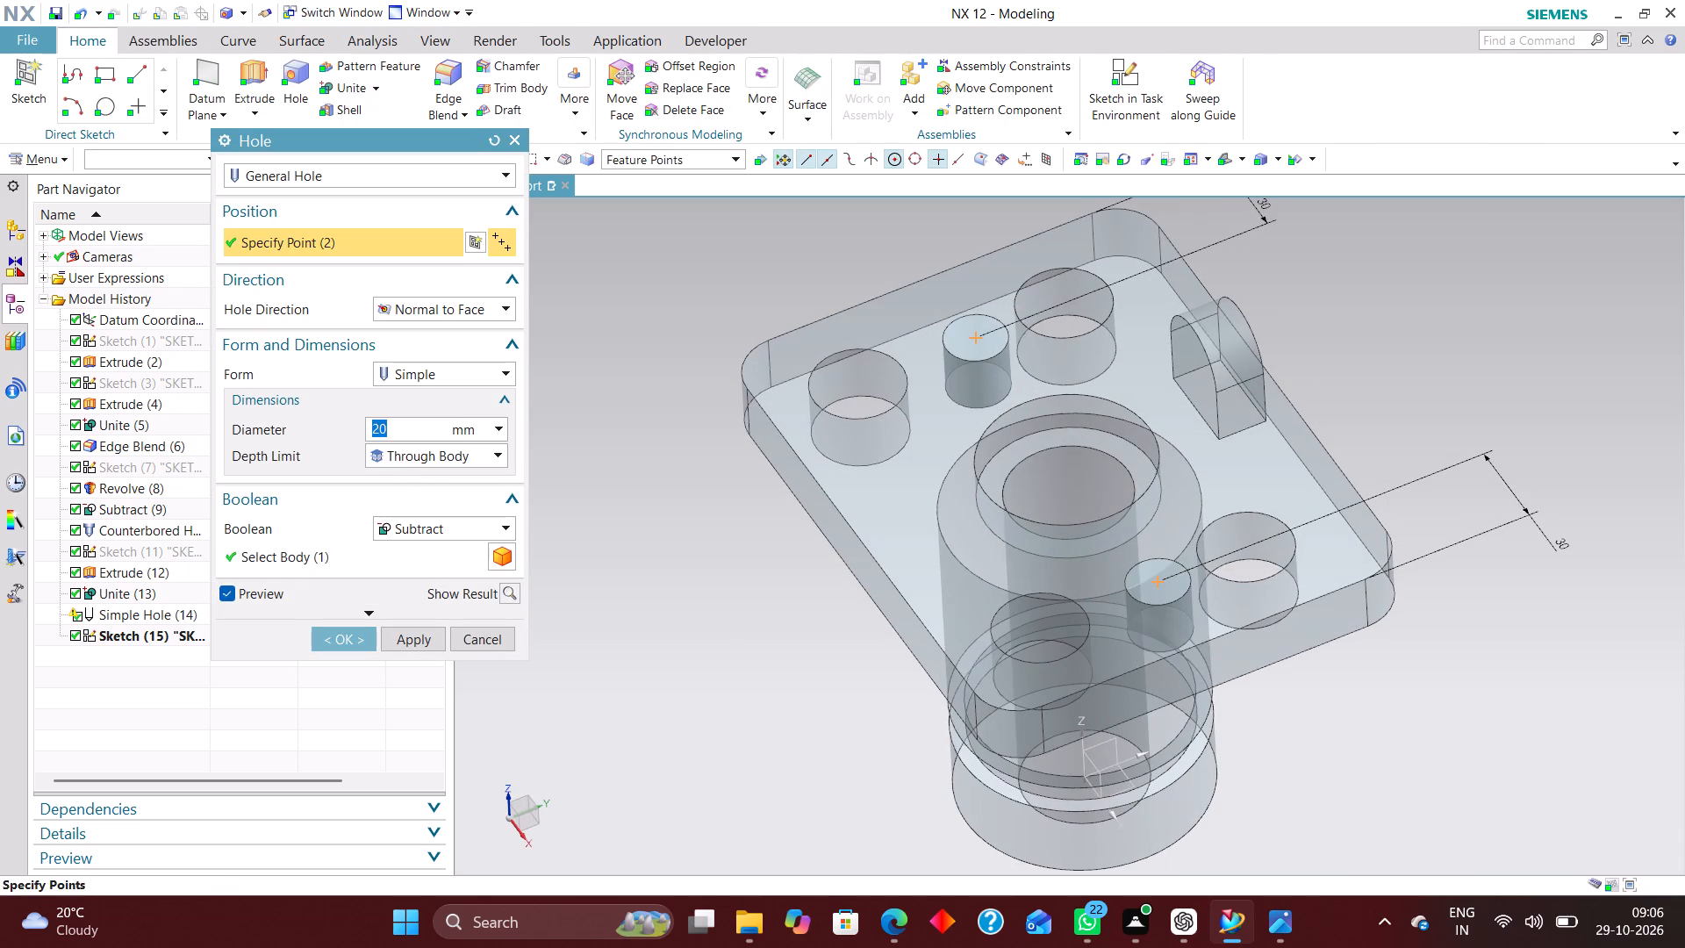
pyautogui.click(362, 637)
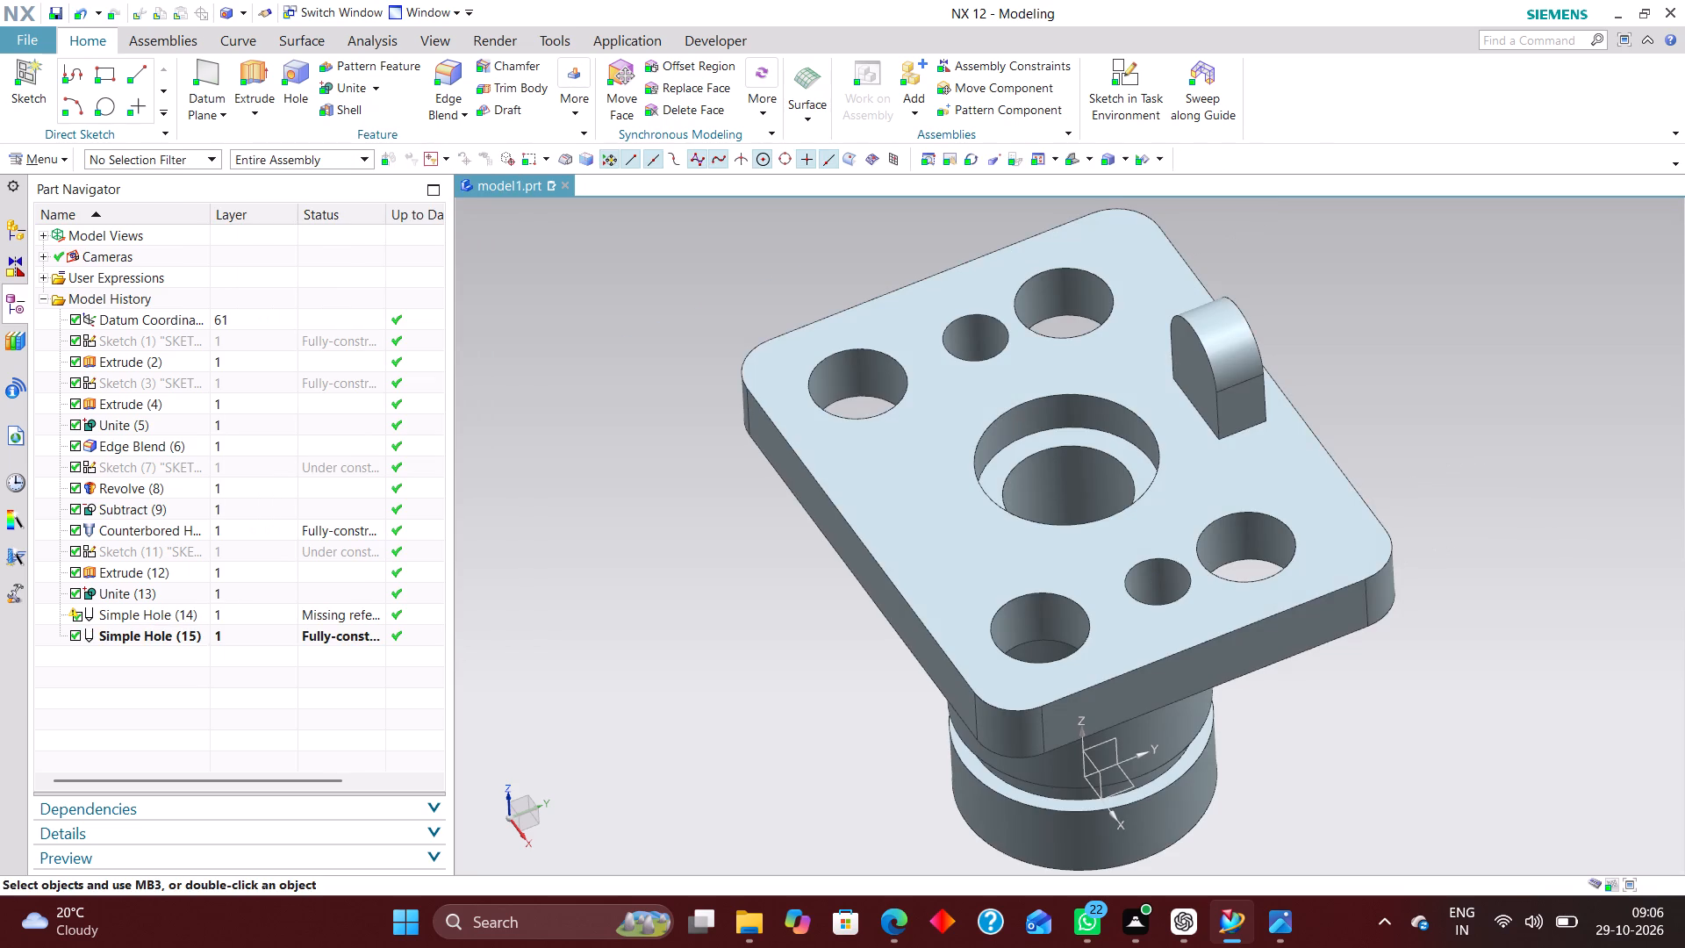
# Edit the plate's rectangle sketch with rollback, set its vertical dimension to 150 mm and finish the sketch.
pyautogui.moveTo(713, 463); pyautogui.dragTo(718, 533, button='middle')
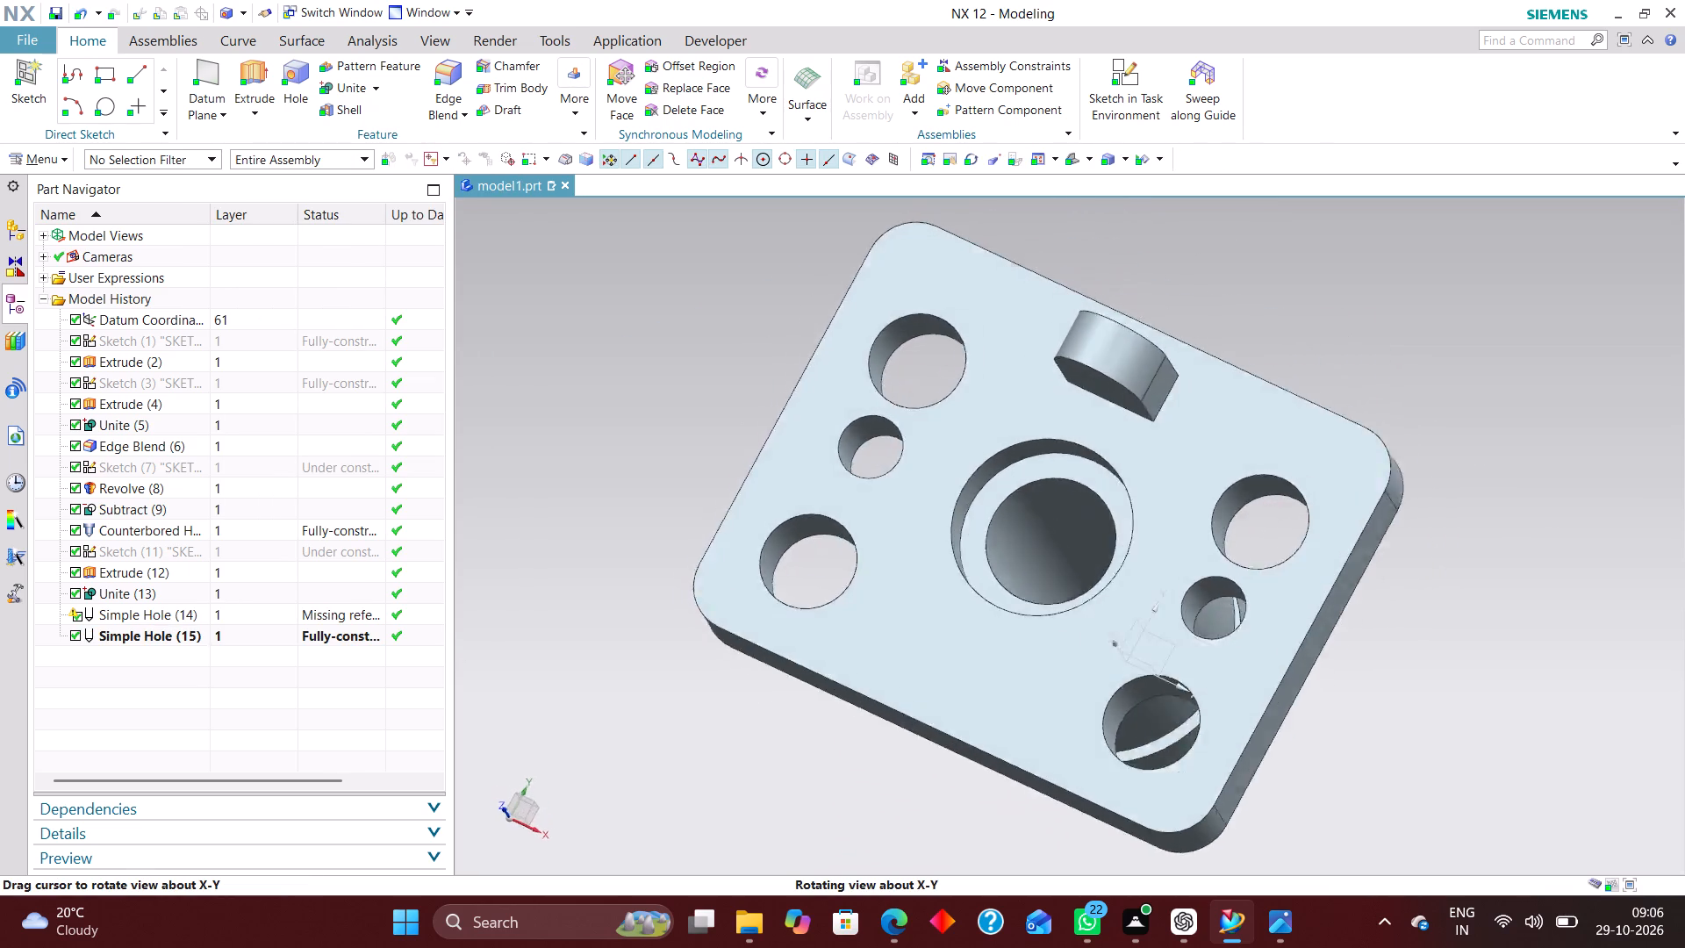
pyautogui.moveTo(718, 533); pyautogui.dragTo(720, 512, button='middle')
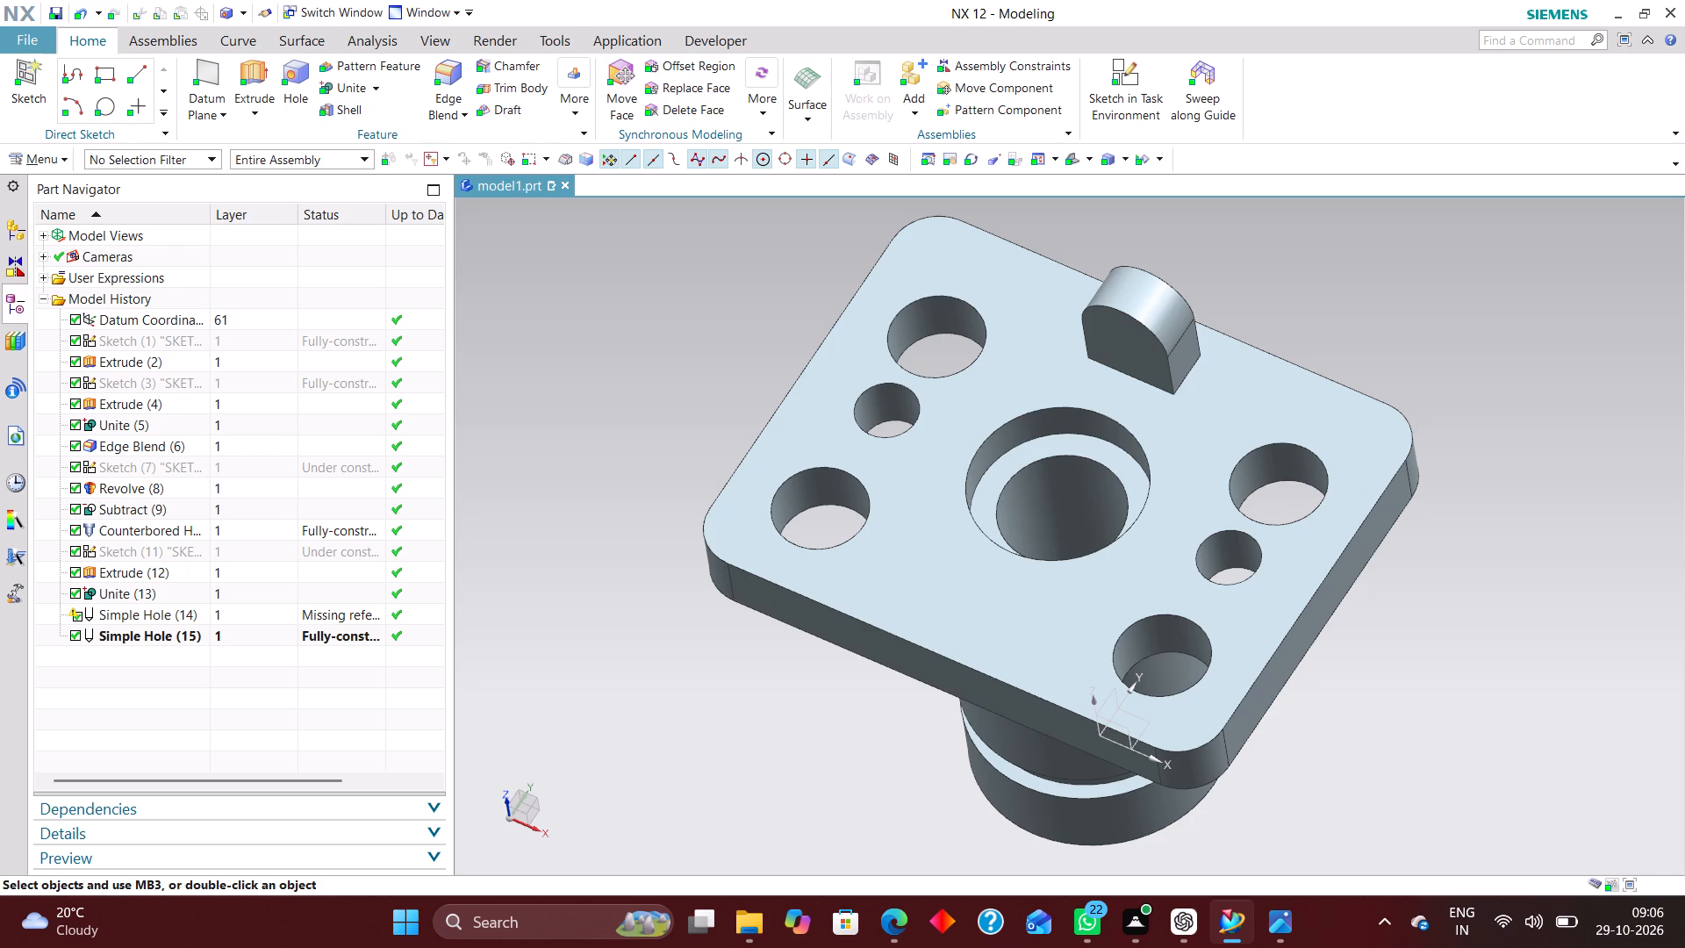
pyautogui.click(266, 377)
pyautogui.rightClick(264, 378)
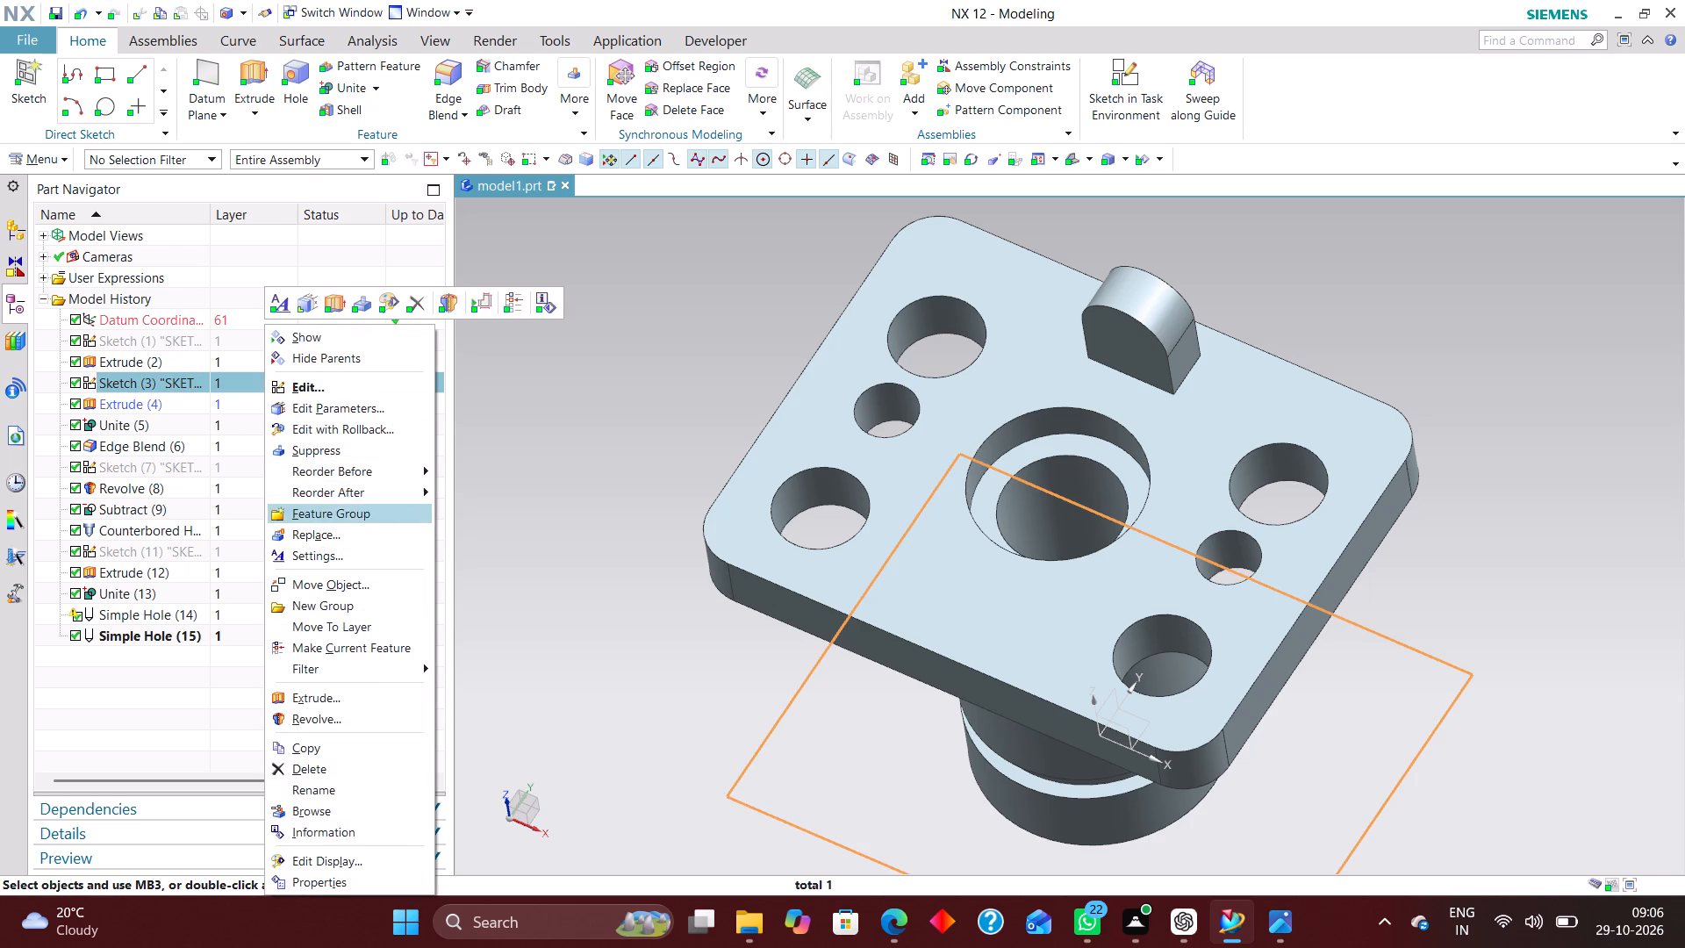
pyautogui.click(350, 434)
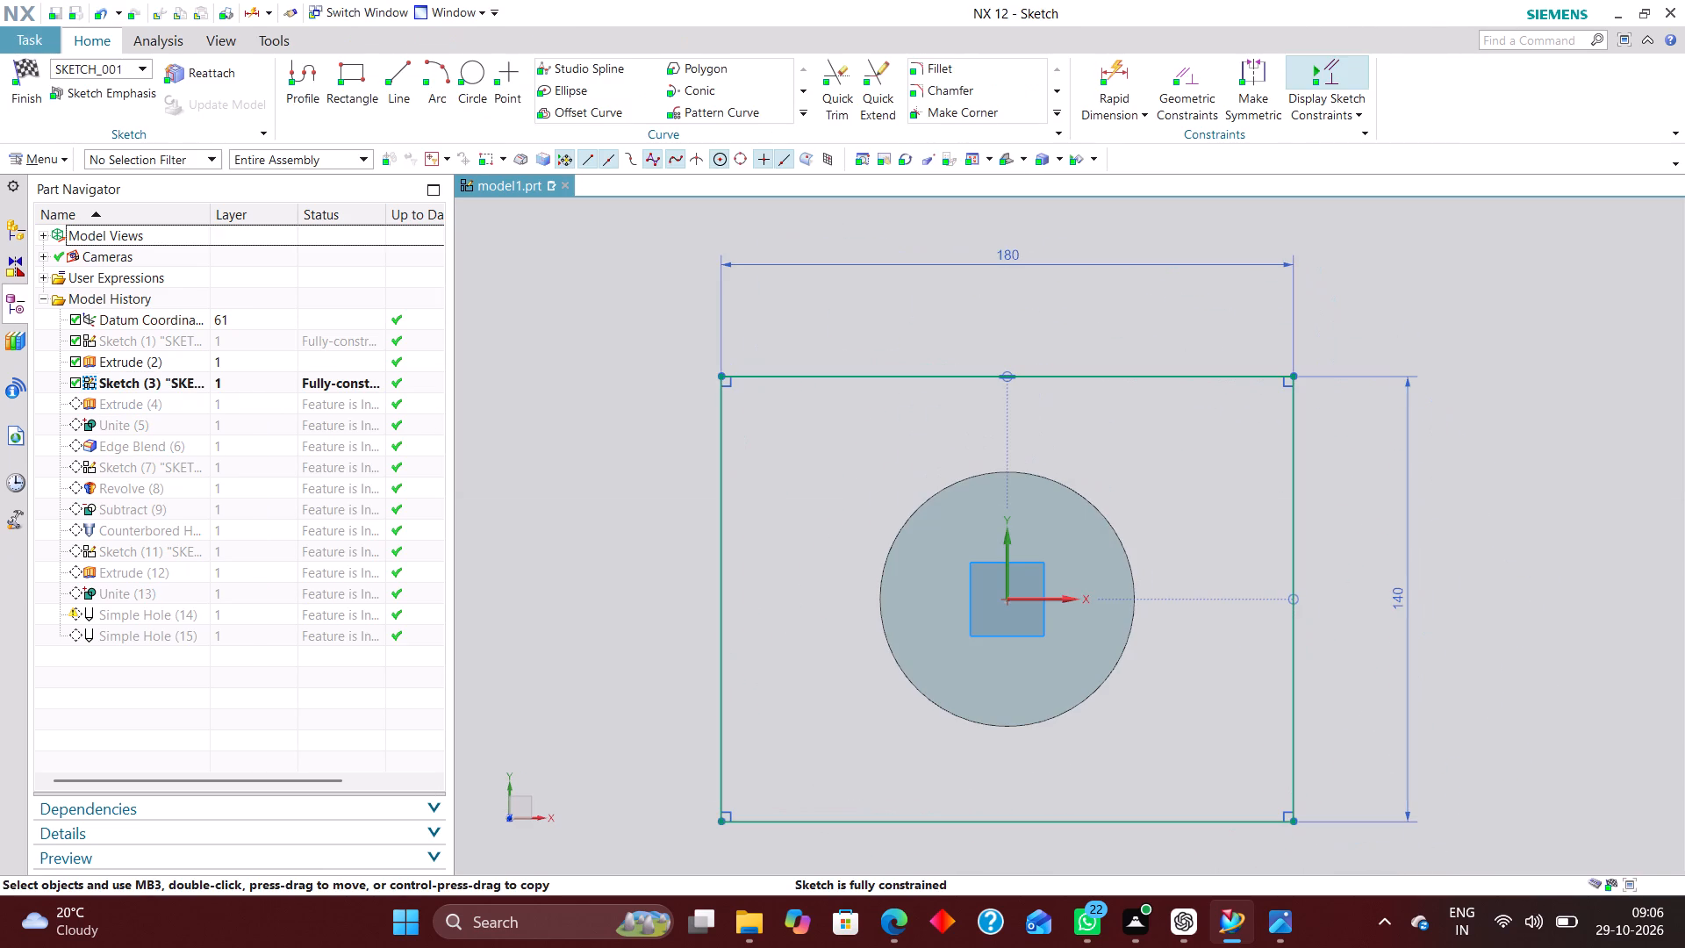
pyautogui.doubleClick(1397, 595)
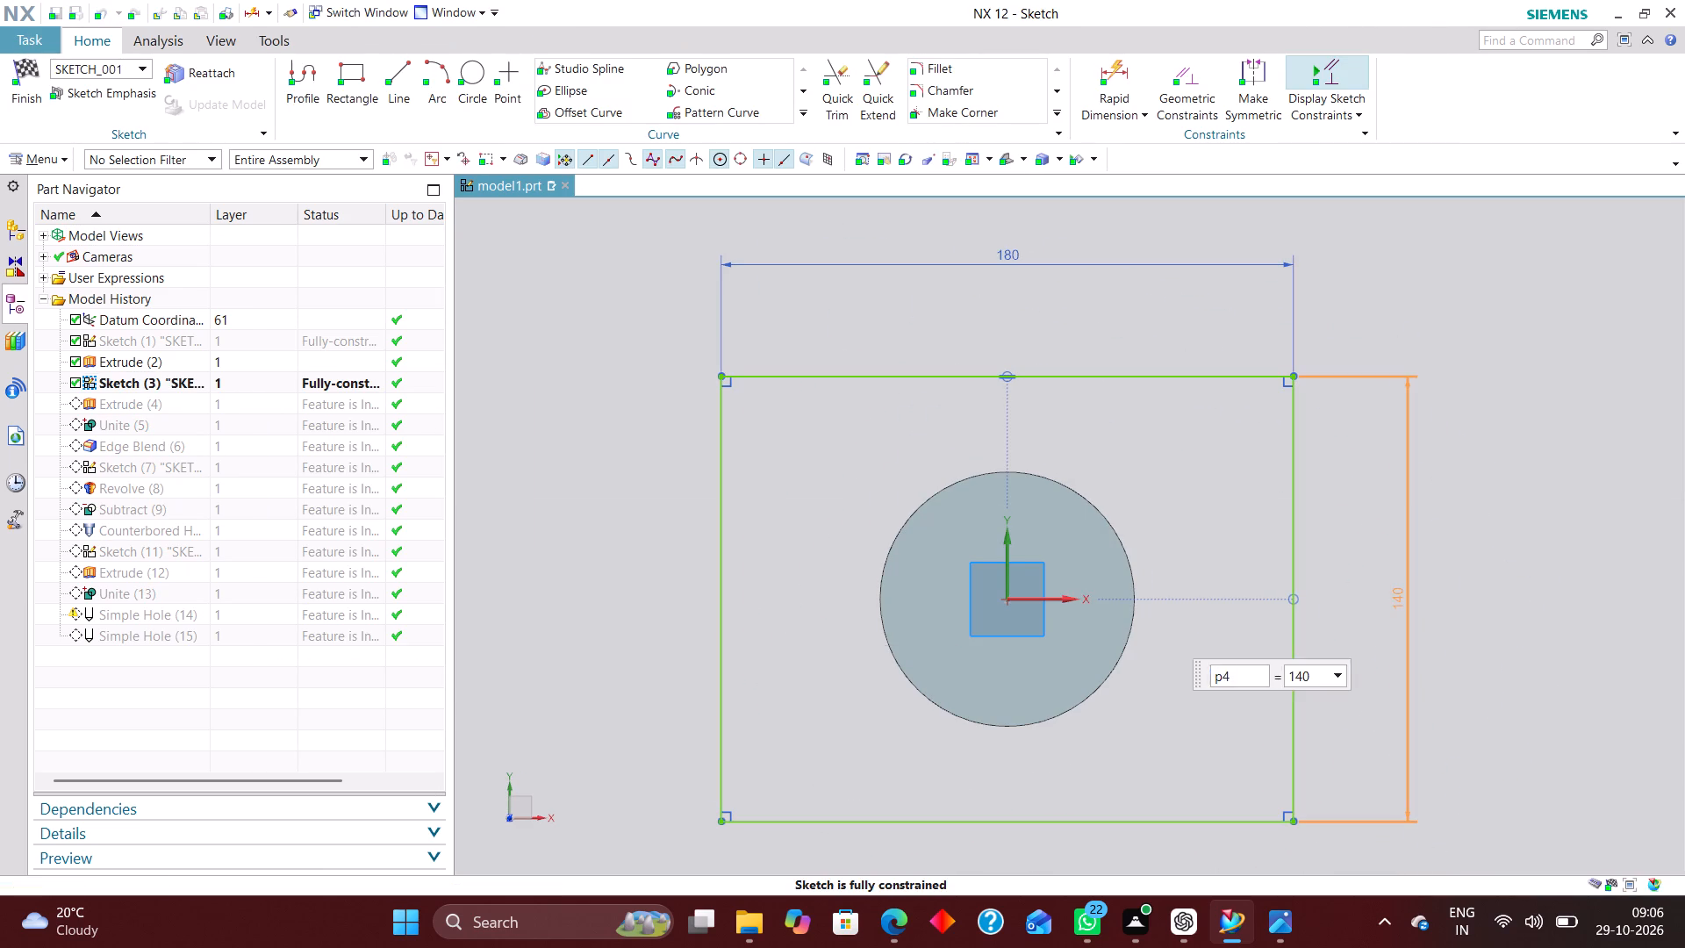
pyautogui.click(1562, 585)
pyautogui.doubleClick(1562, 600)
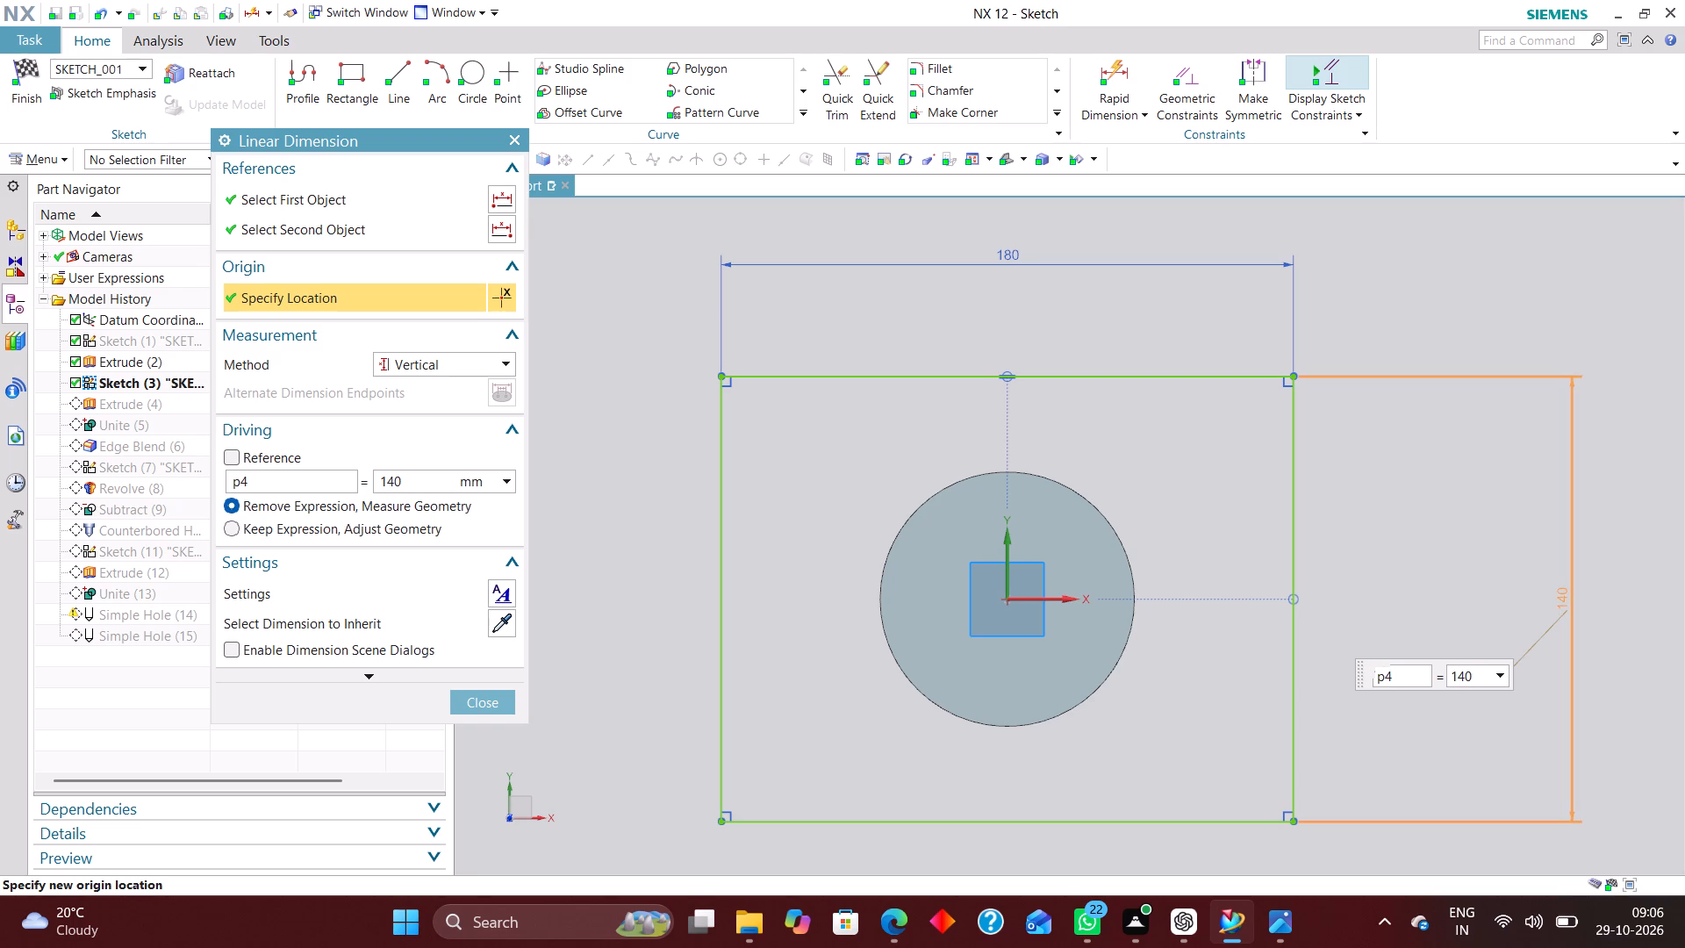
pyautogui.moveTo(1480, 676); pyautogui.dragTo(1402, 677)
pyautogui.write('150')
pyautogui.press('Return')
pyautogui.click(500, 707)
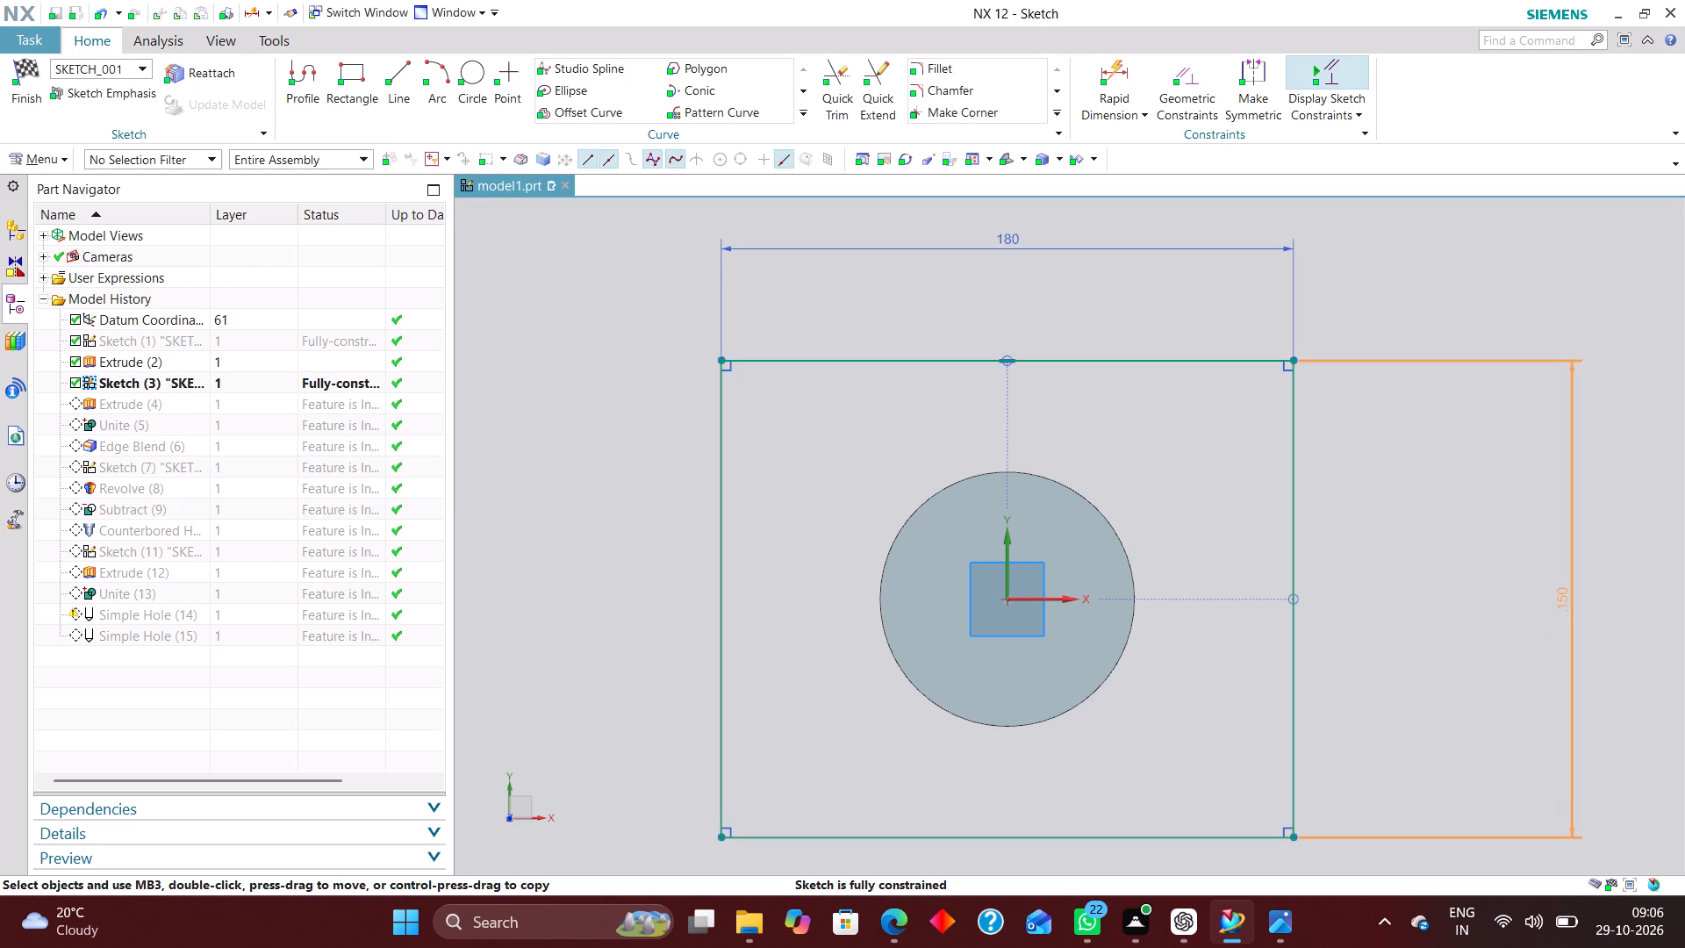
pyautogui.click(27, 61)
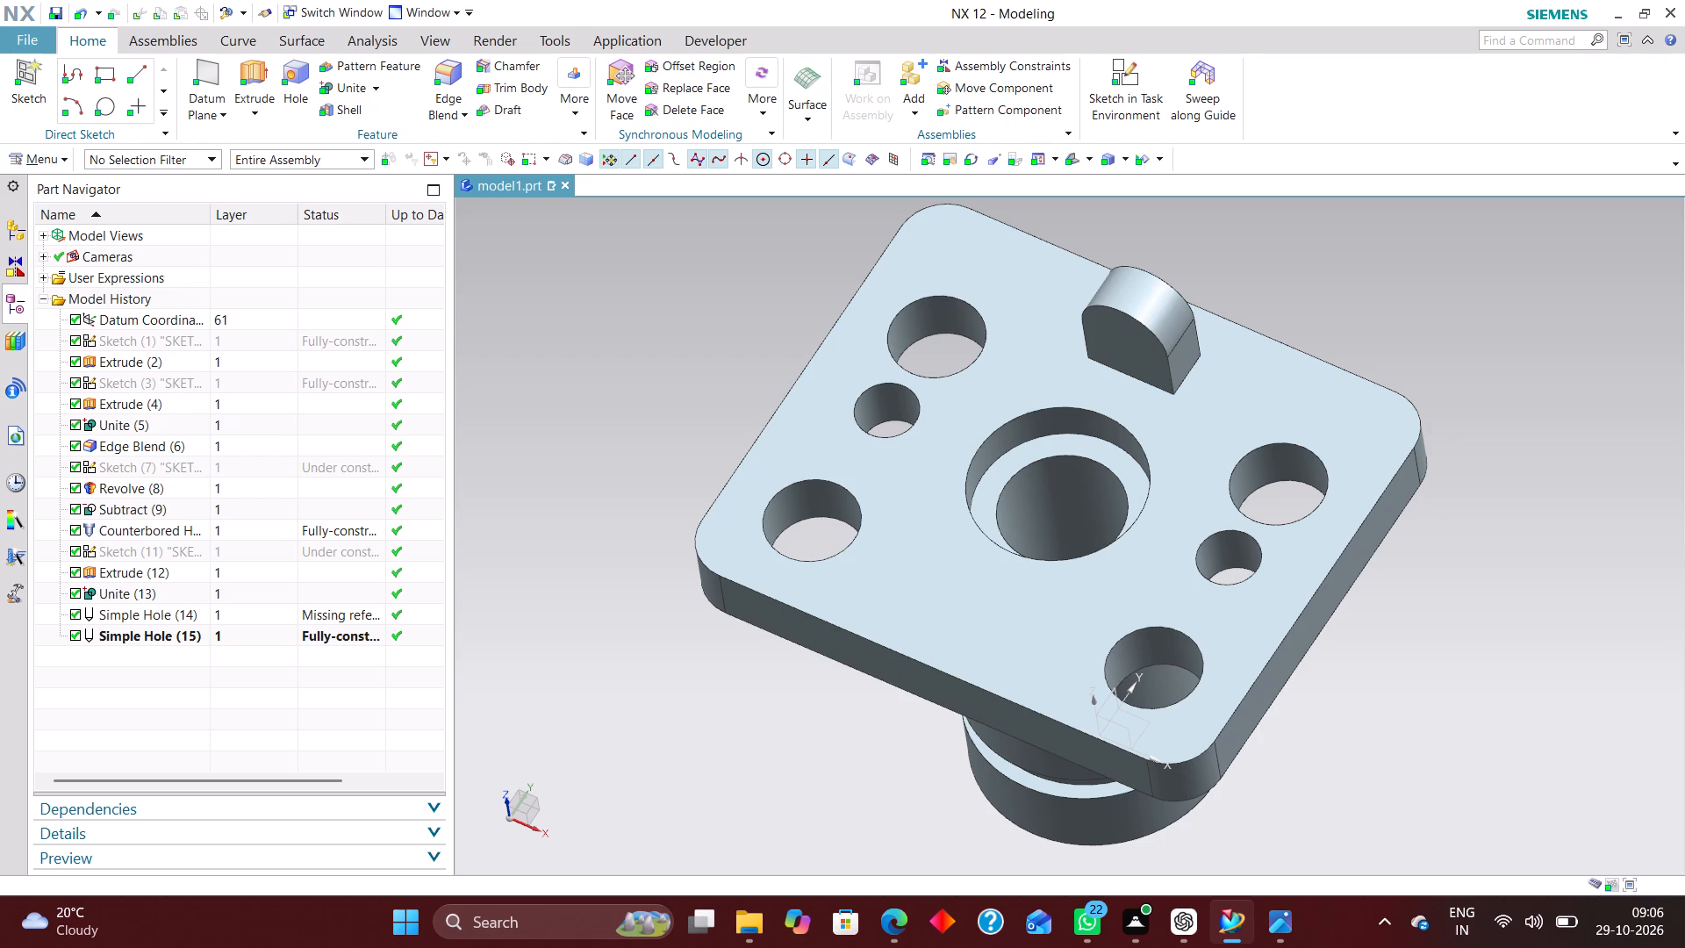
# Edit the four-hole feature with rollback, open its position sketch and delete the 30 mm vertical dimension of the upper hole point.
pyautogui.click(244, 611)
pyautogui.rightClick(252, 614)
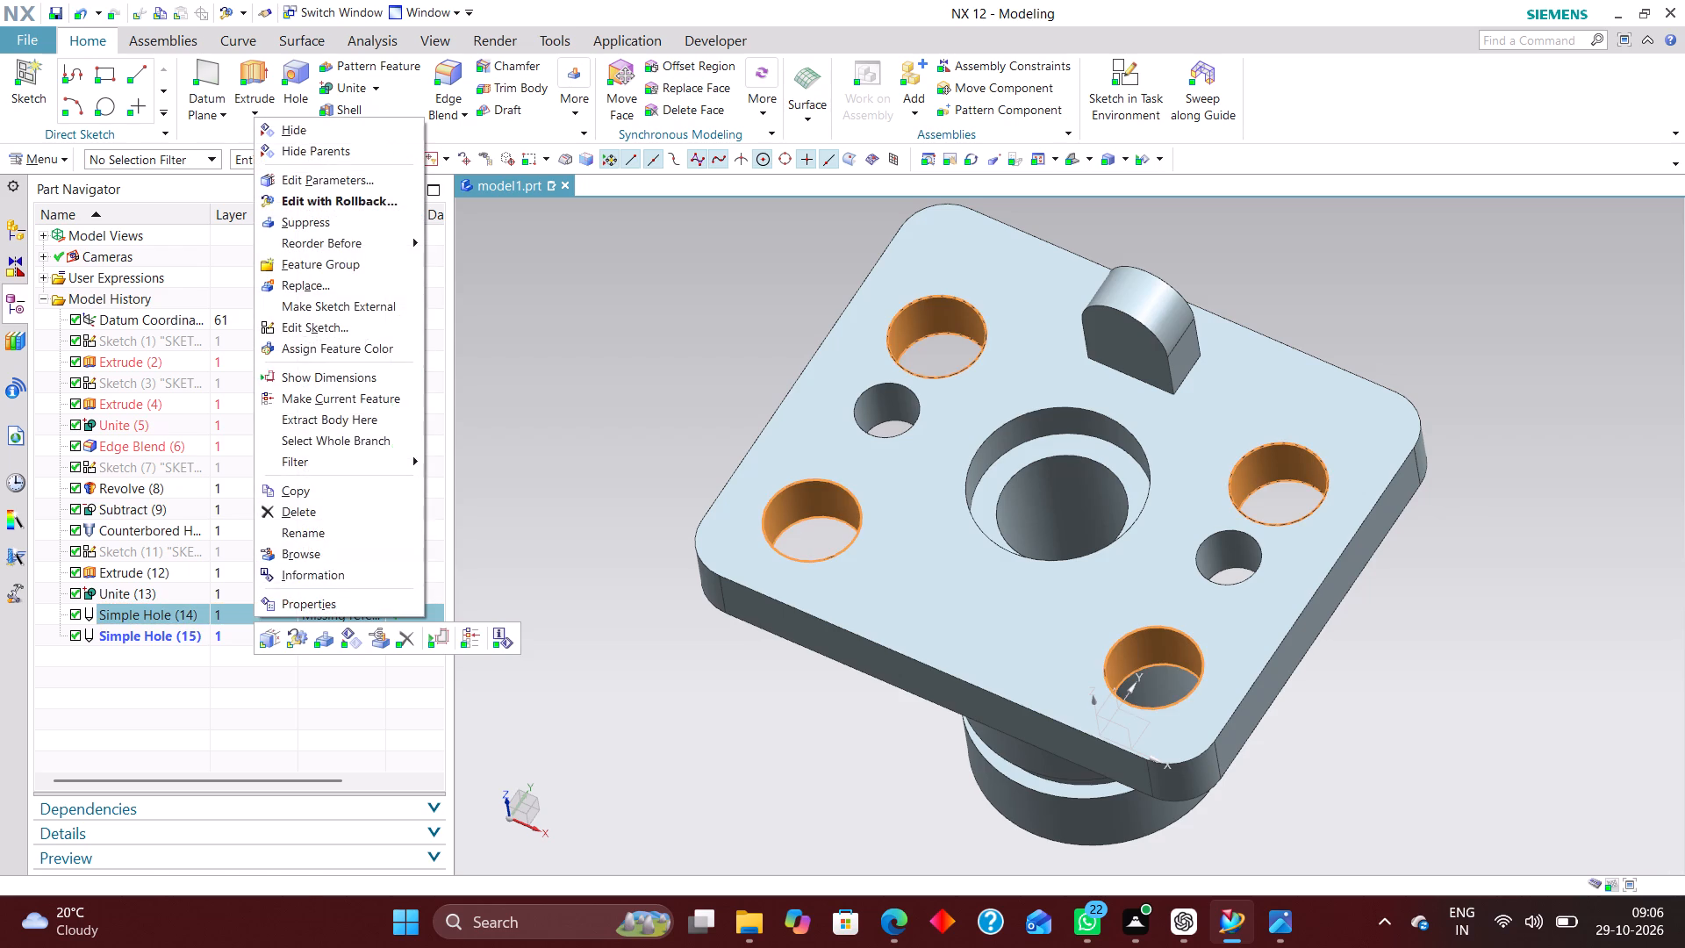
pyautogui.click(392, 203)
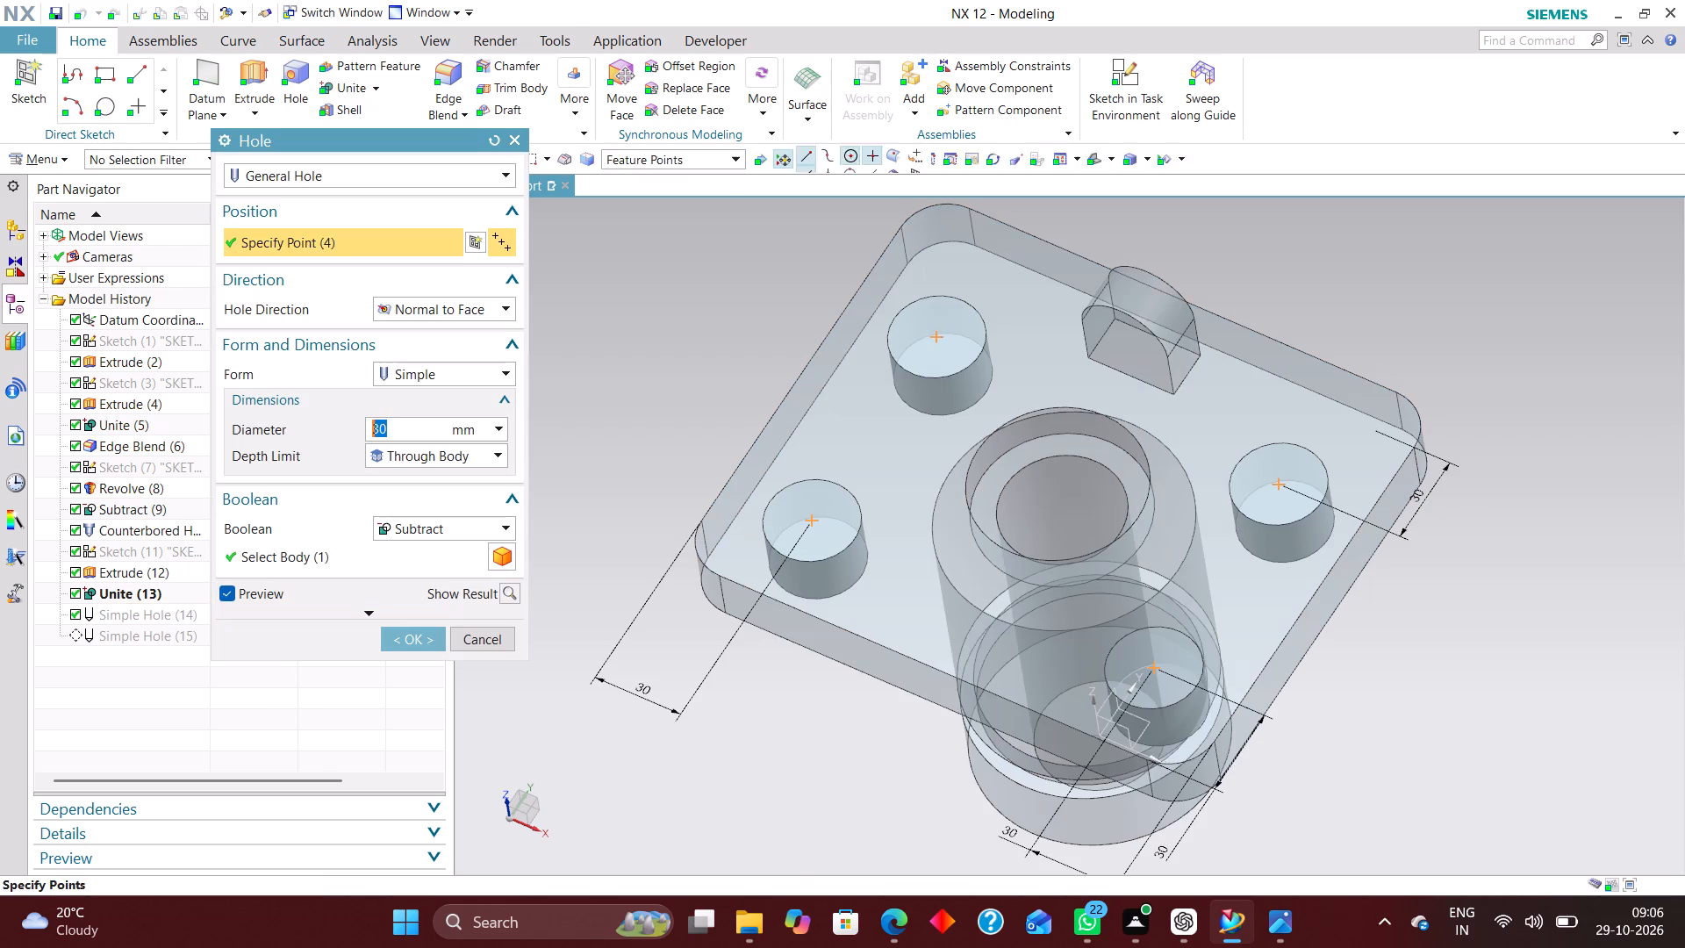
pyautogui.moveTo(1445, 327); pyautogui.dragTo(1439, 408, button='middle')
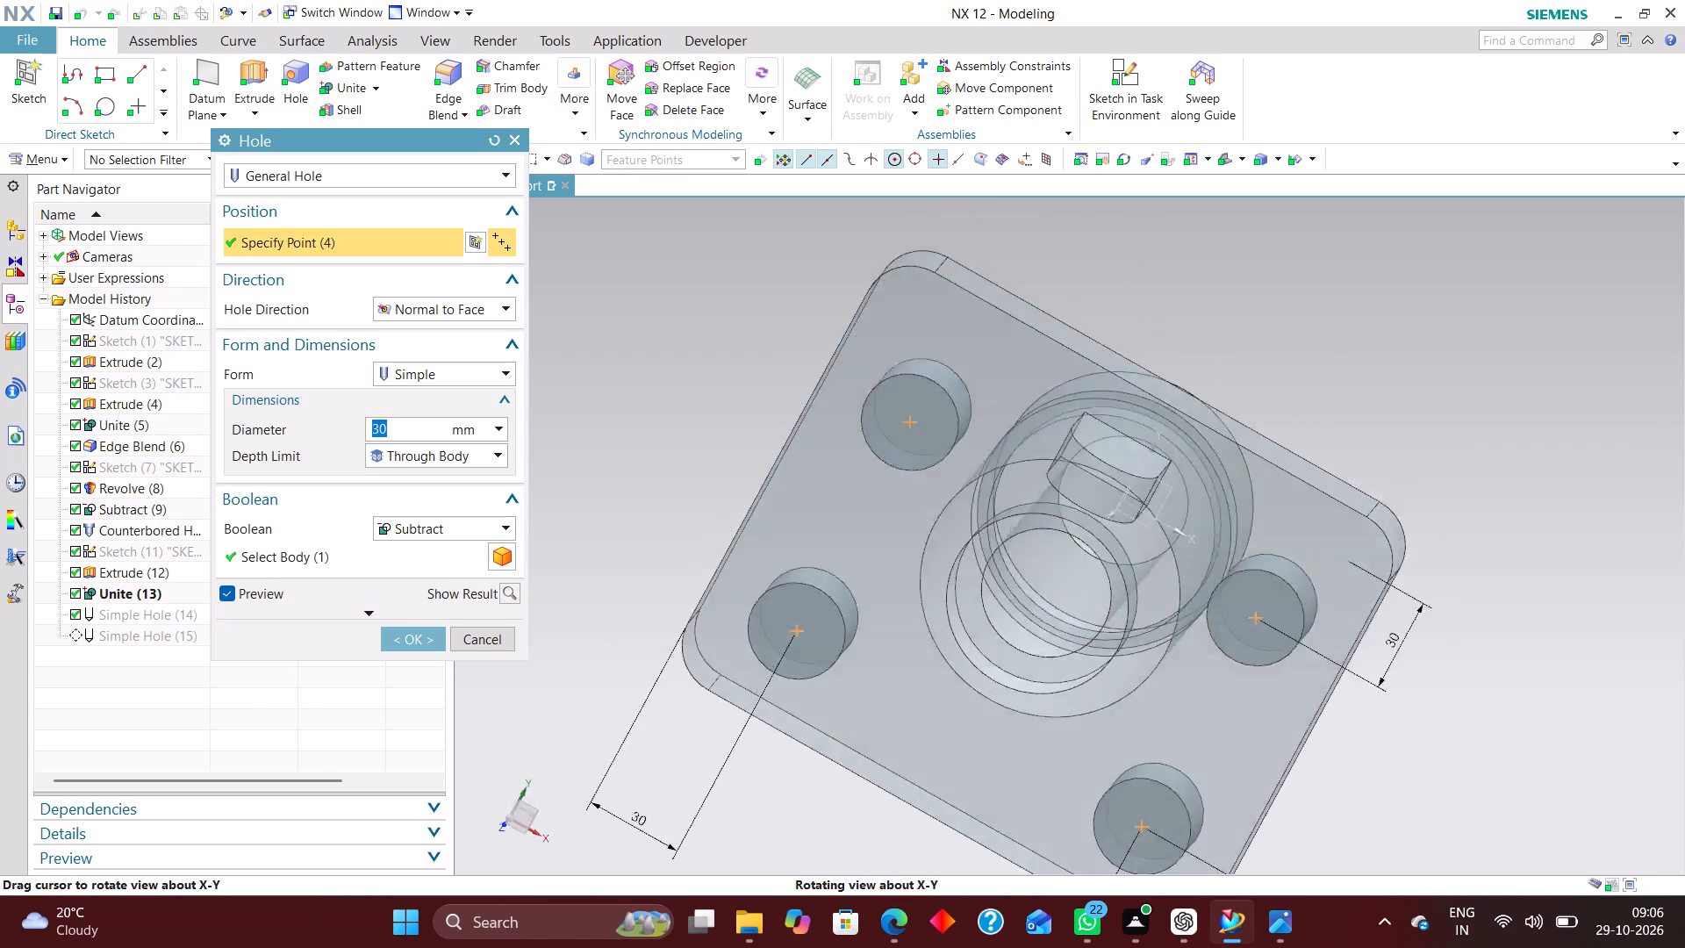
pyautogui.moveTo(1439, 408); pyautogui.dragTo(1463, 420, button='middle')
pyautogui.moveTo(1555, 348); pyautogui.dragTo(1296, 320, button='right')
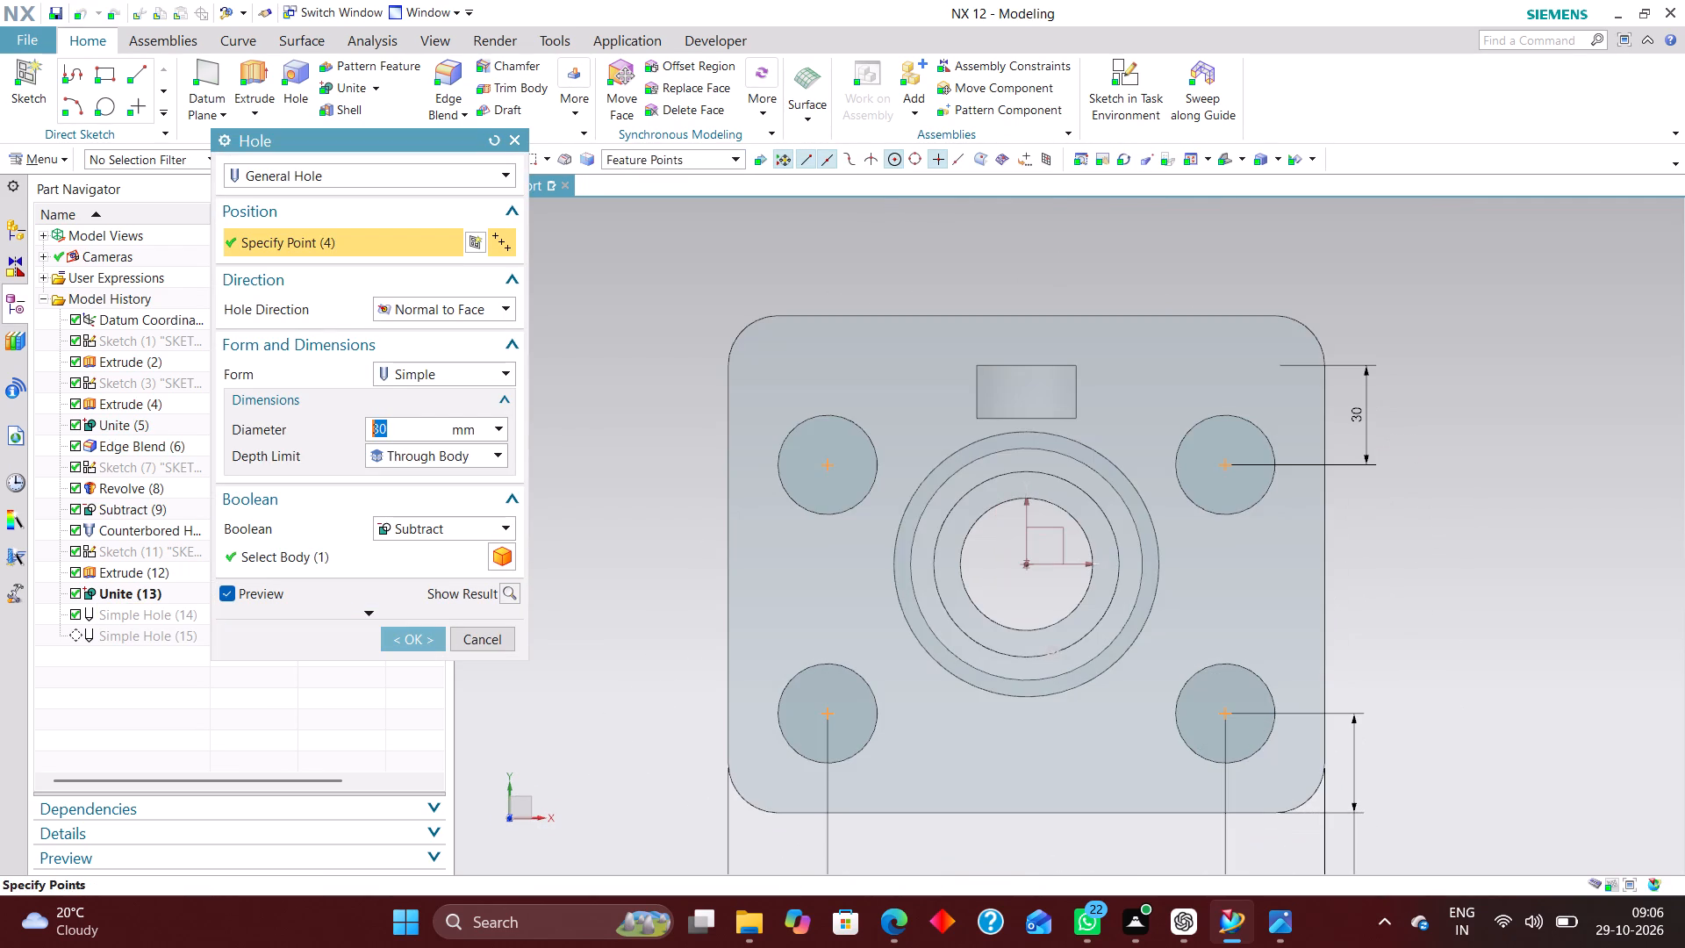
pyautogui.moveTo(1375, 413); pyautogui.dragTo(1224, 414, button='right')
pyautogui.moveTo(1366, 408); pyautogui.dragTo(1274, 407, button='right')
pyautogui.click(472, 240)
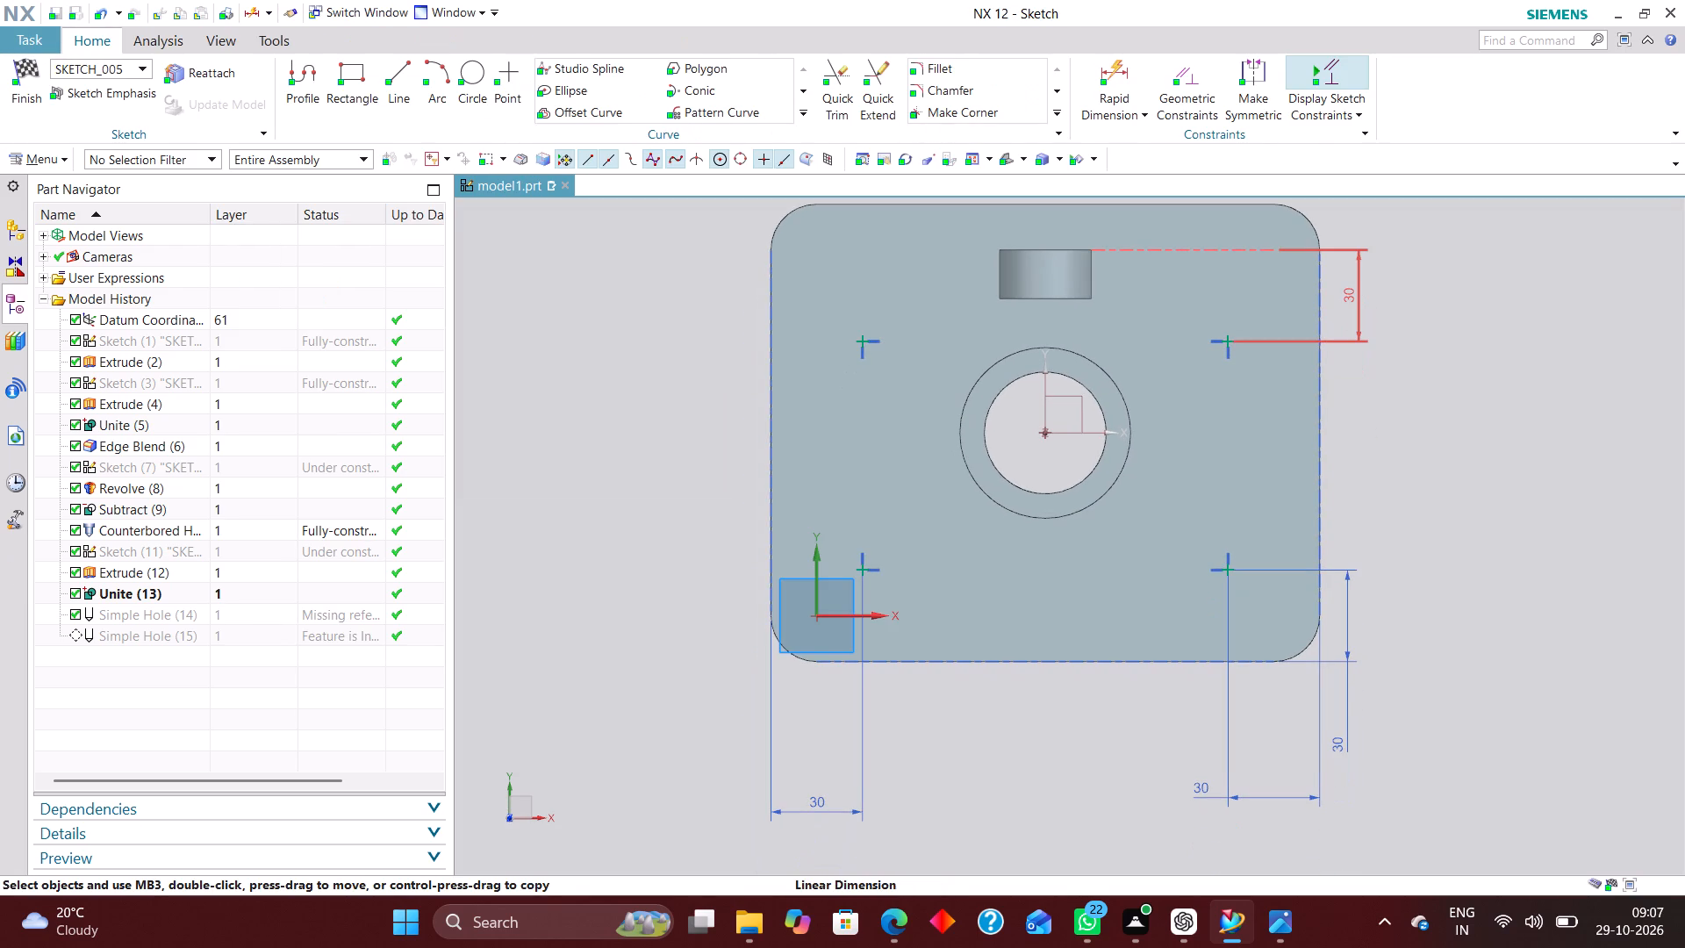
pyautogui.moveTo(1363, 271); pyautogui.dragTo(1194, 276, button='right')
# Dimension the upper hole point 30 mm from the plate's upper long edge, finish the sketch and apply the hole edit.
pyautogui.scroll(-2, 1389, 295)
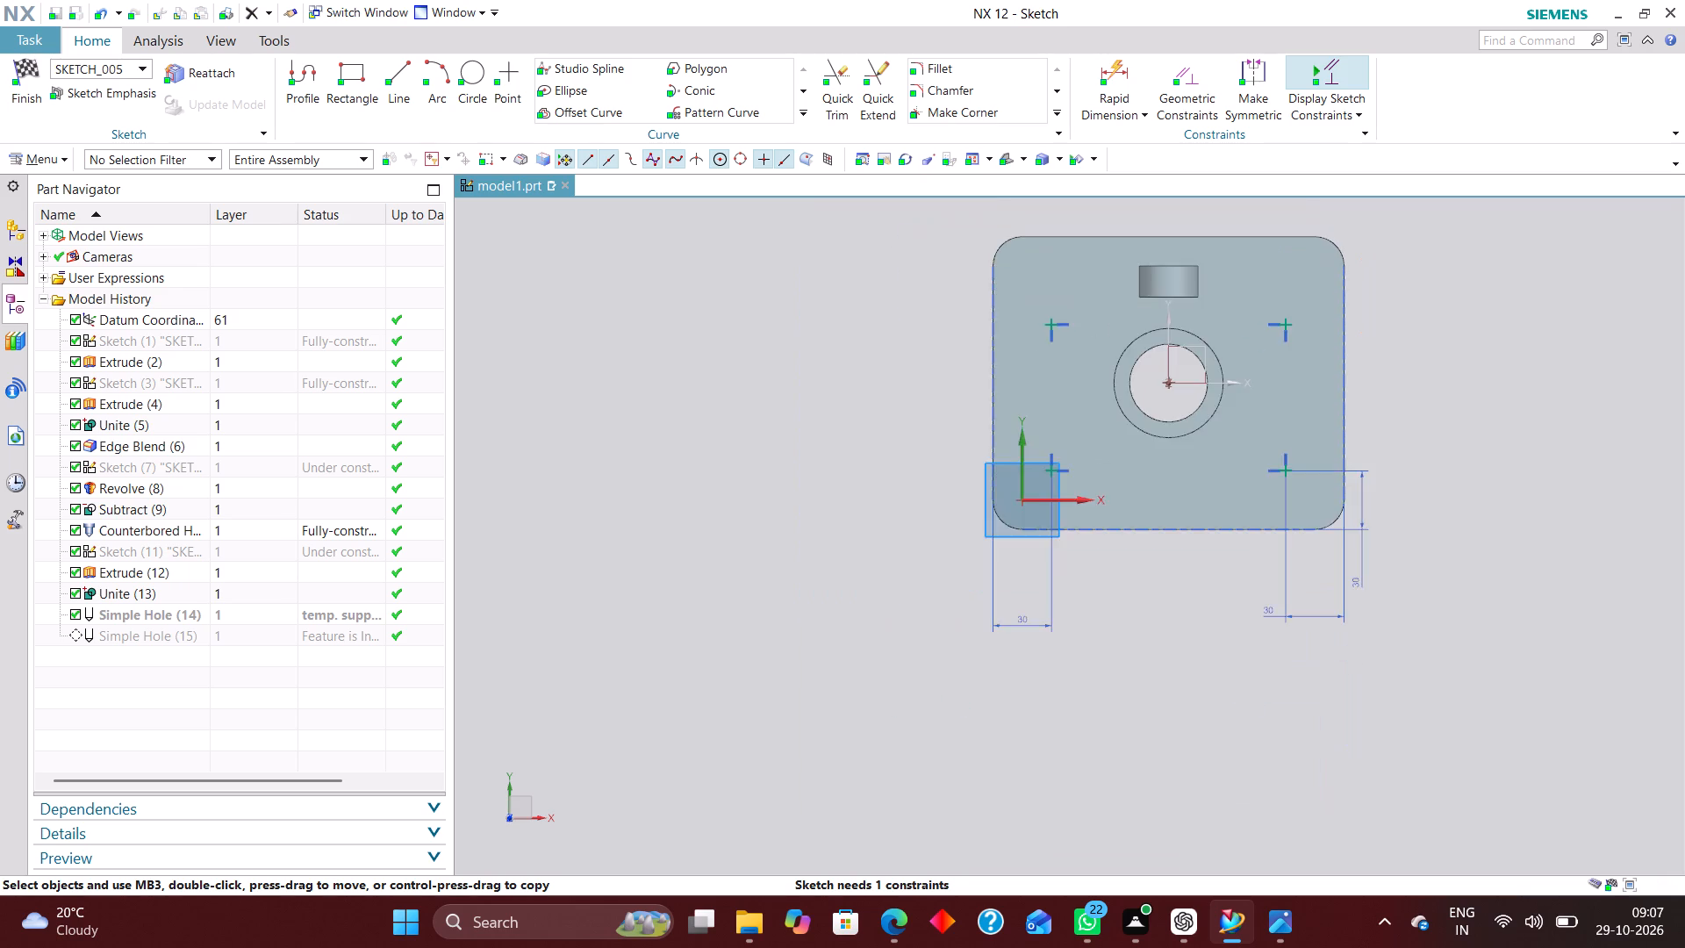
pyautogui.scroll(2, 1403, 265)
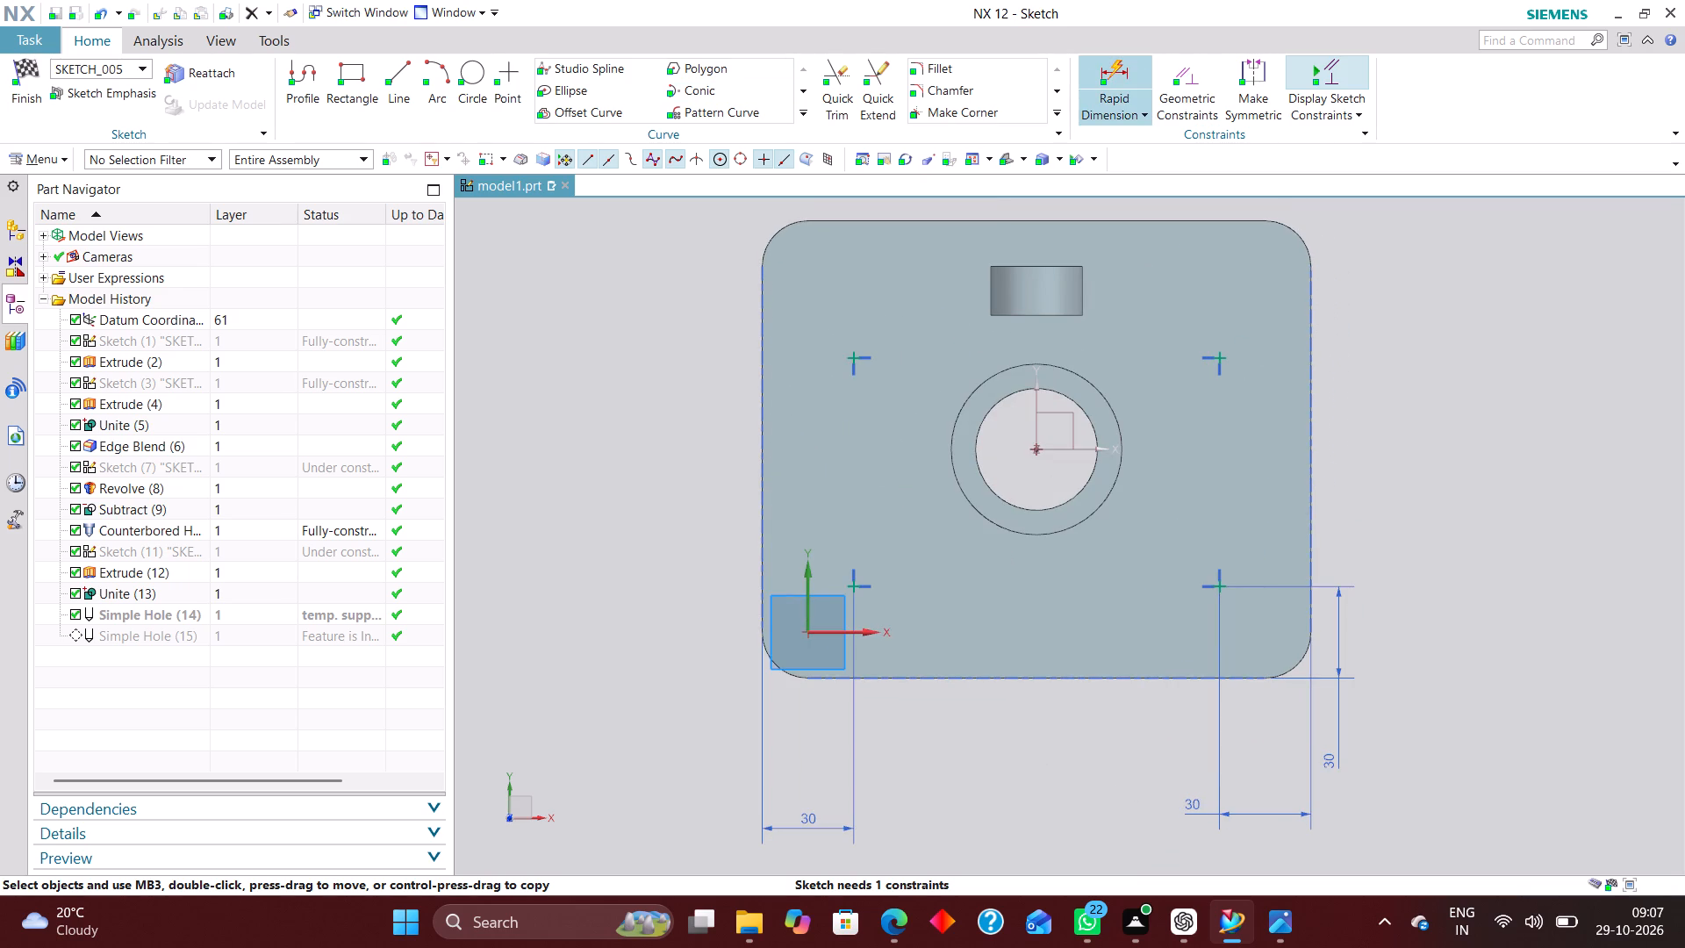
pyautogui.click(1118, 84)
pyautogui.click(1226, 218)
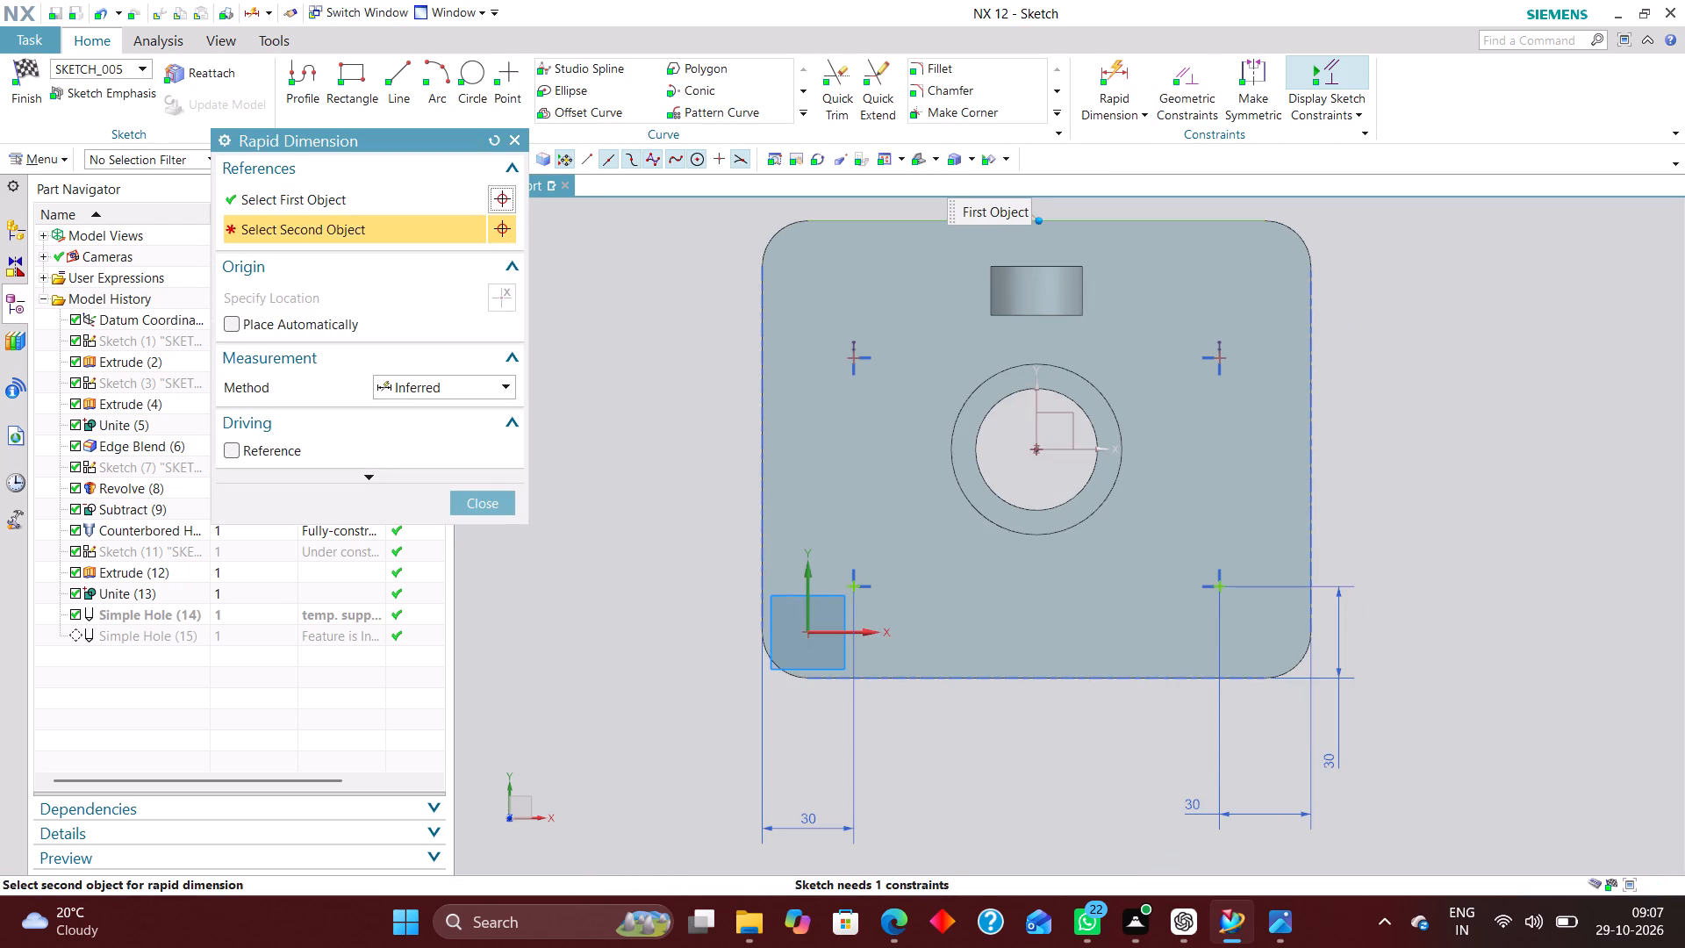
pyautogui.click(1217, 355)
pyautogui.click(1435, 298)
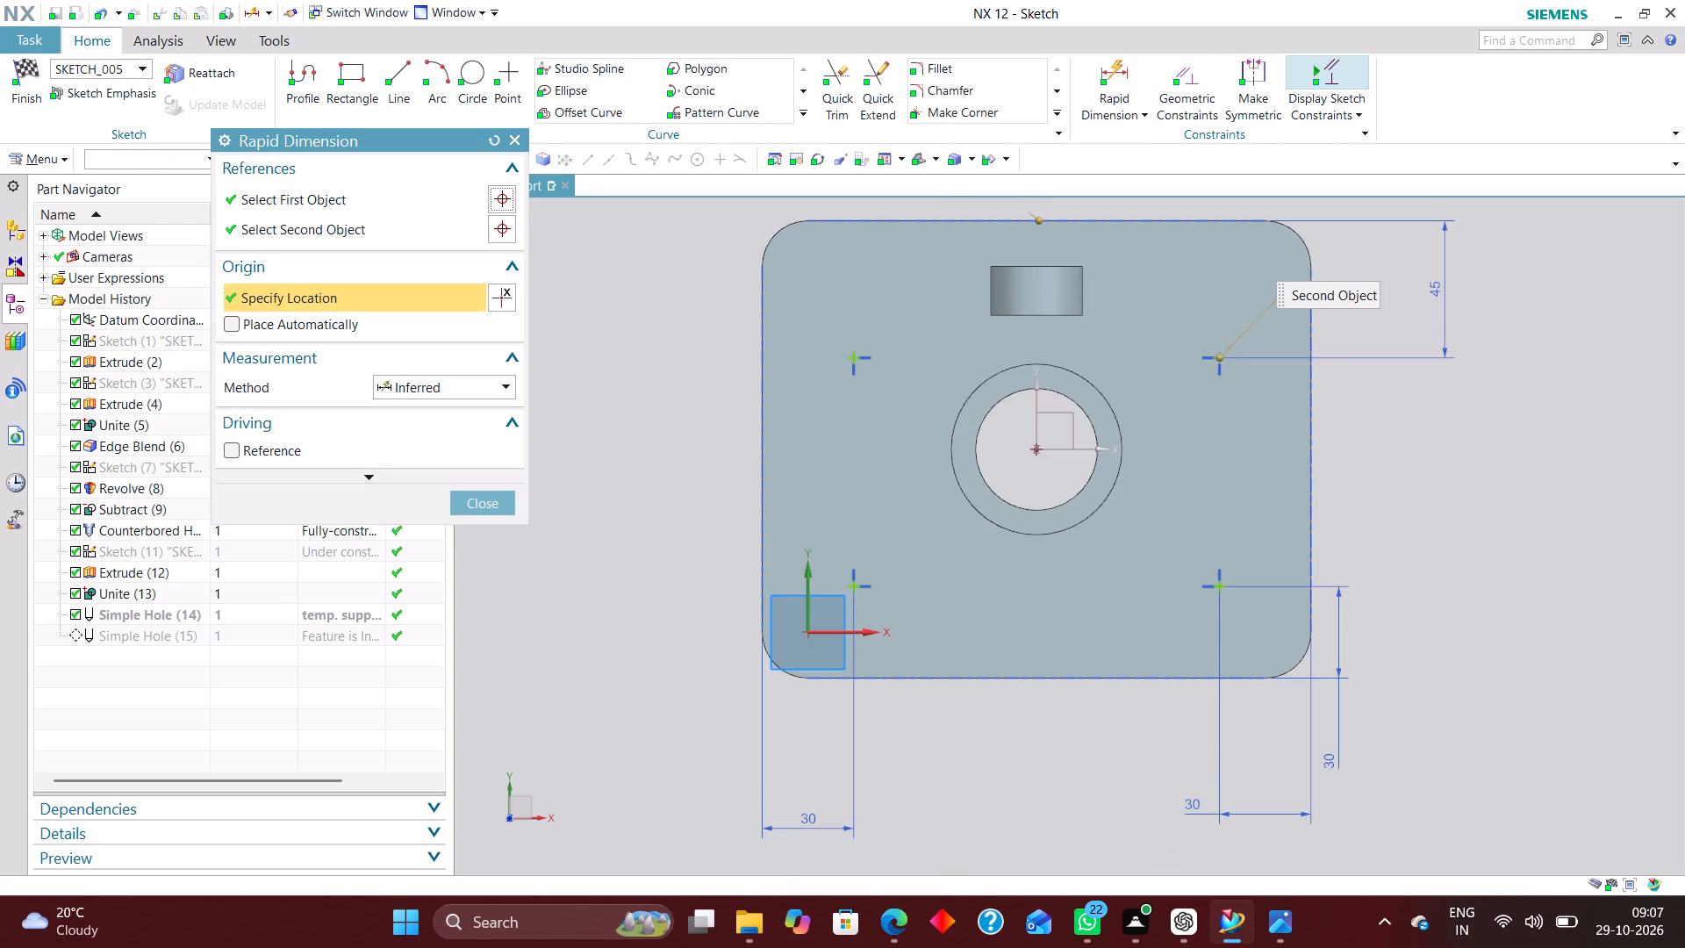
pyautogui.write('30')
pyautogui.press('Return')
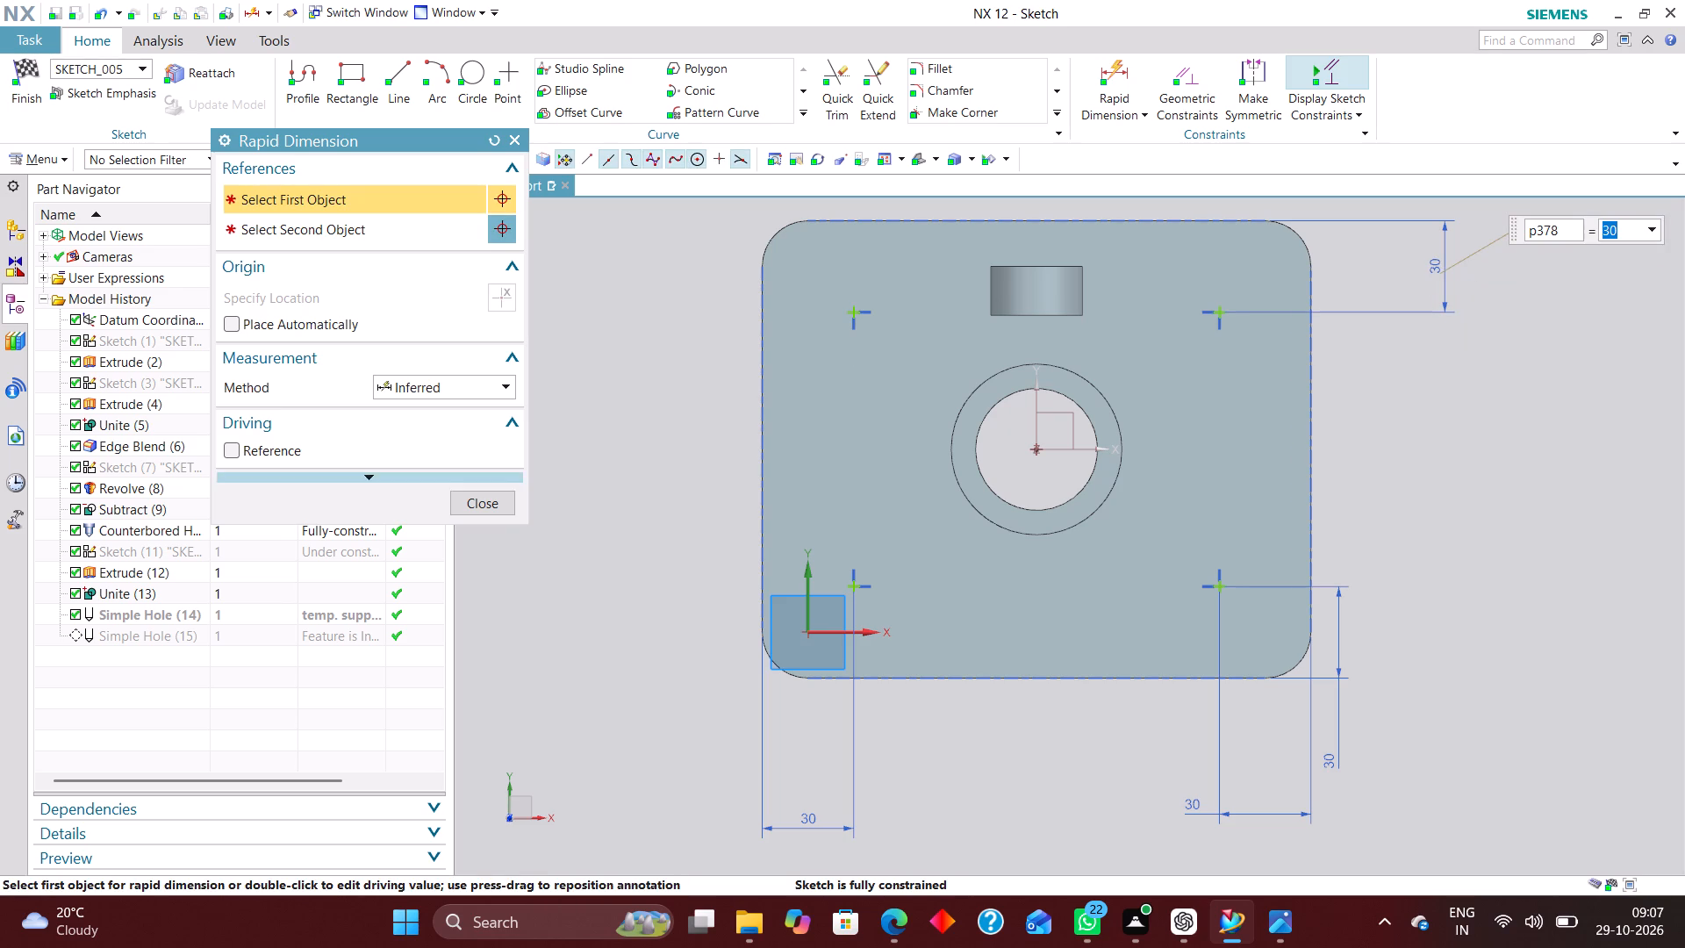
pyautogui.click(469, 500)
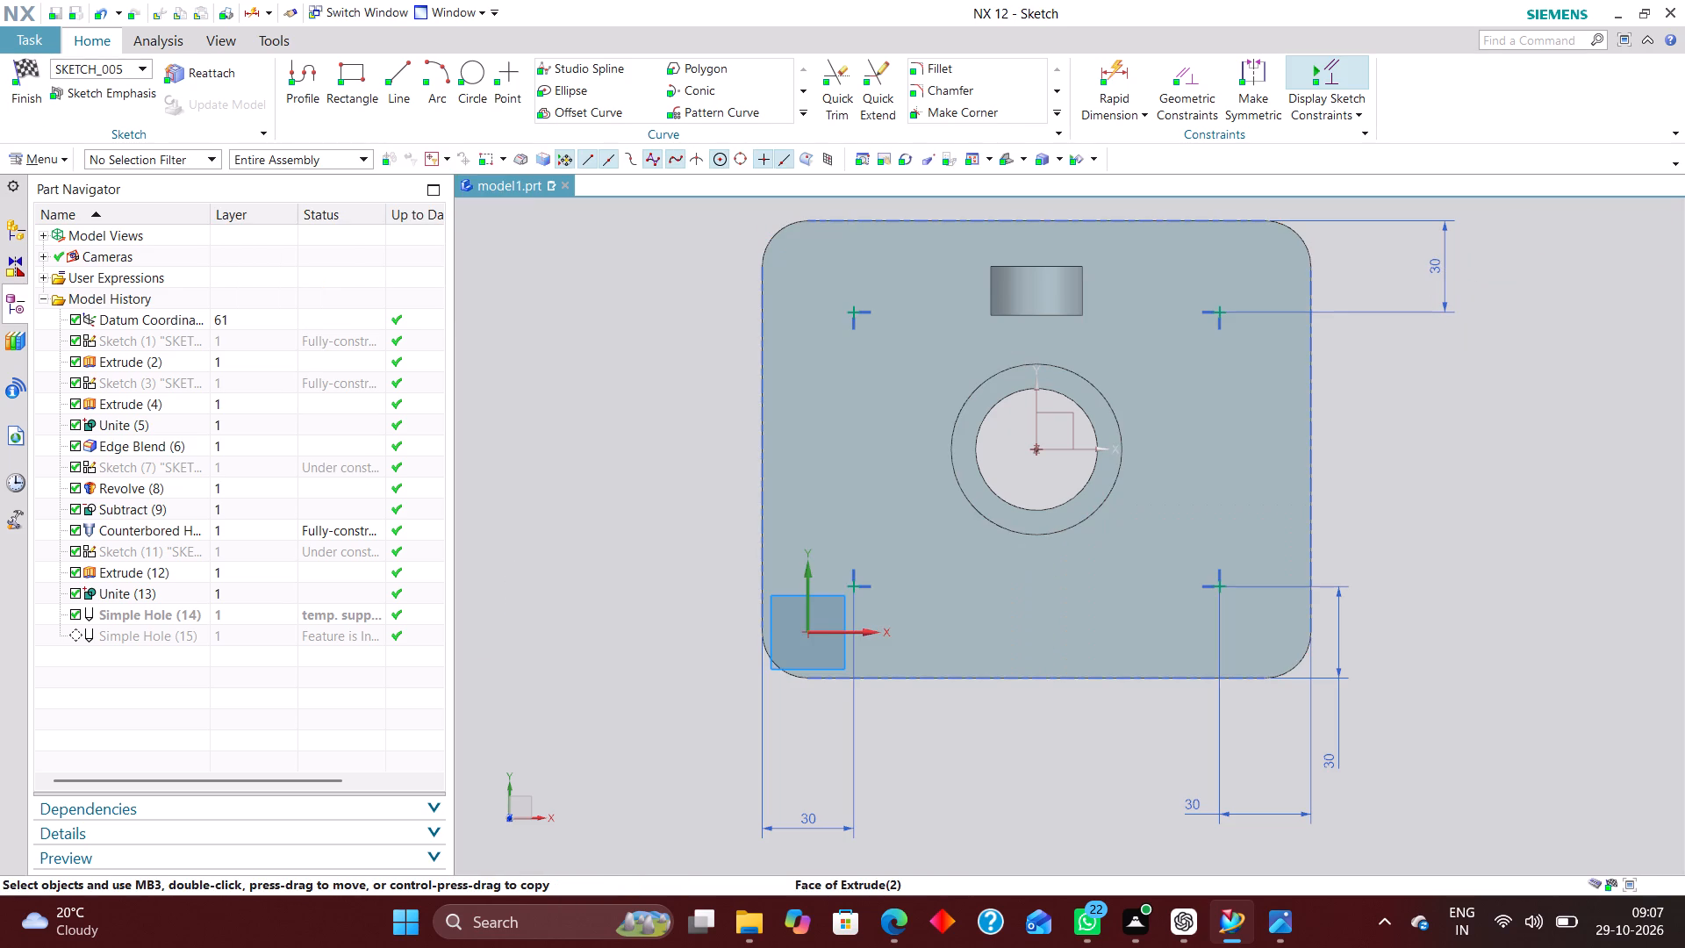
pyautogui.click(20, 67)
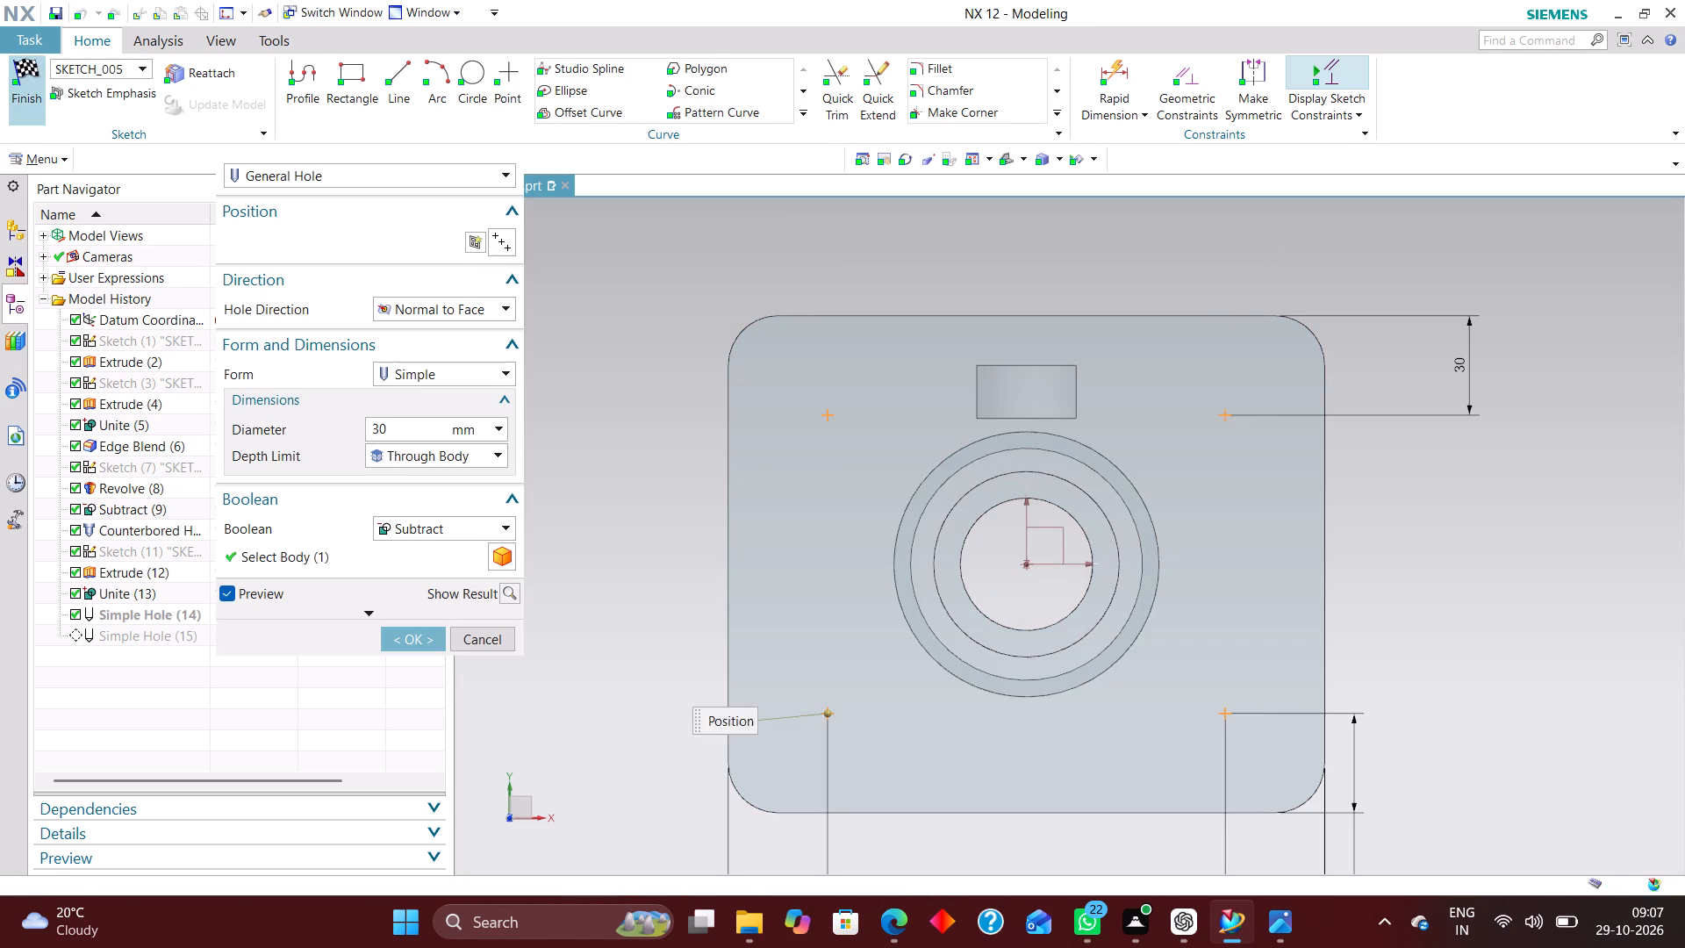
pyautogui.click(411, 634)
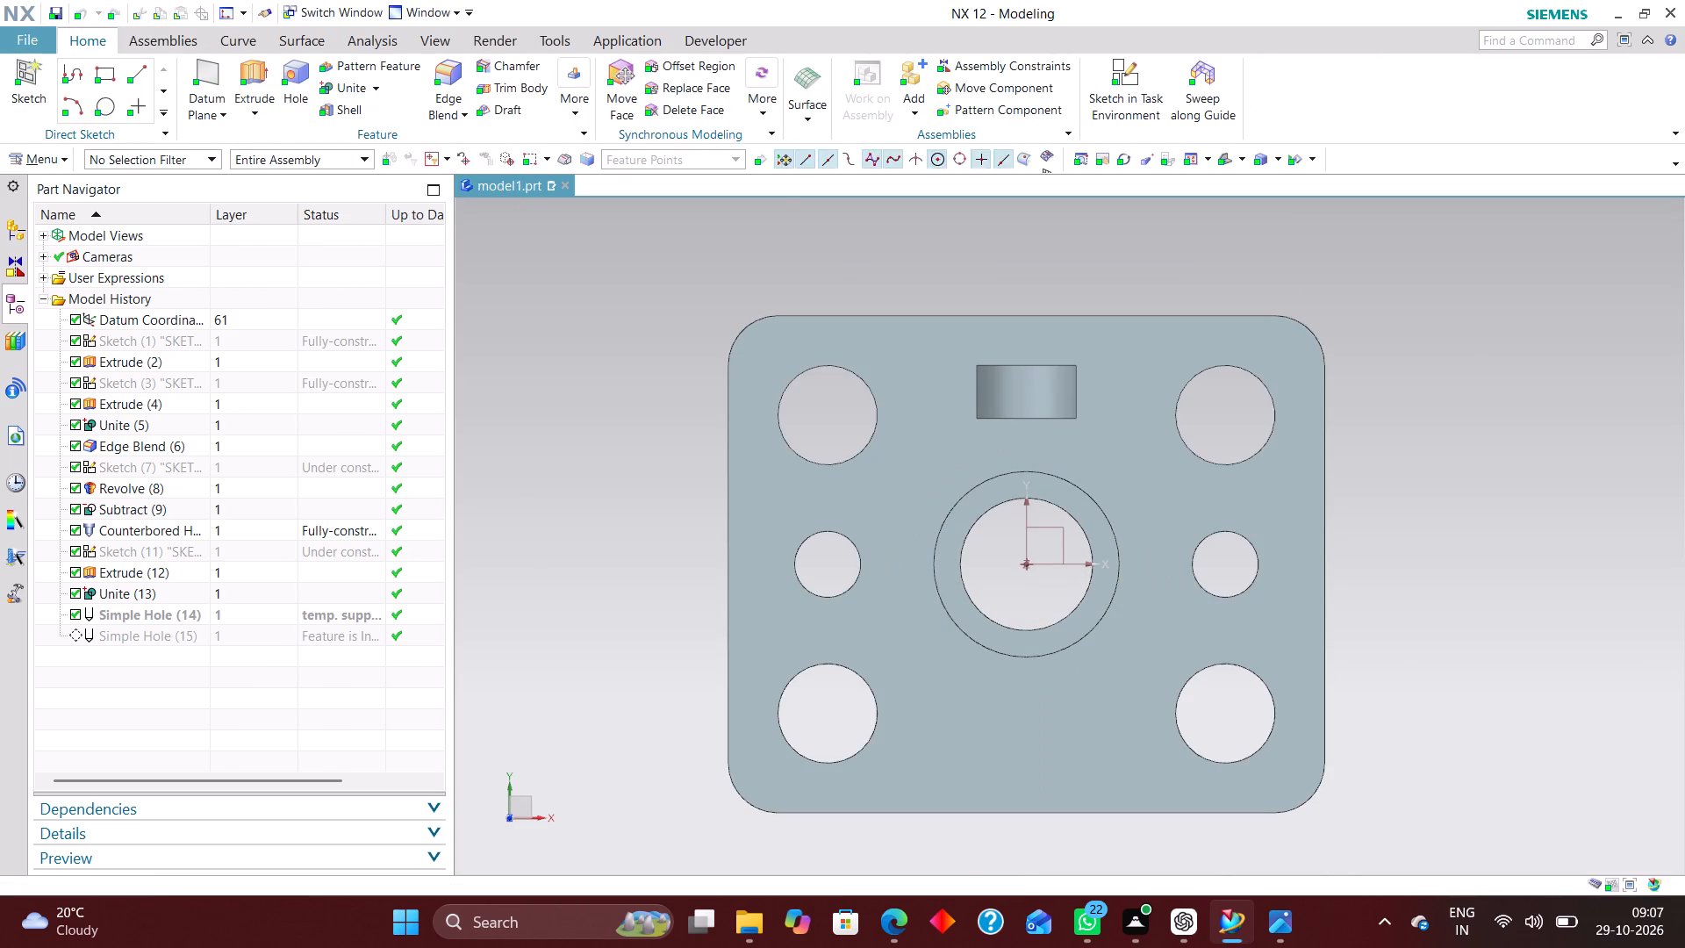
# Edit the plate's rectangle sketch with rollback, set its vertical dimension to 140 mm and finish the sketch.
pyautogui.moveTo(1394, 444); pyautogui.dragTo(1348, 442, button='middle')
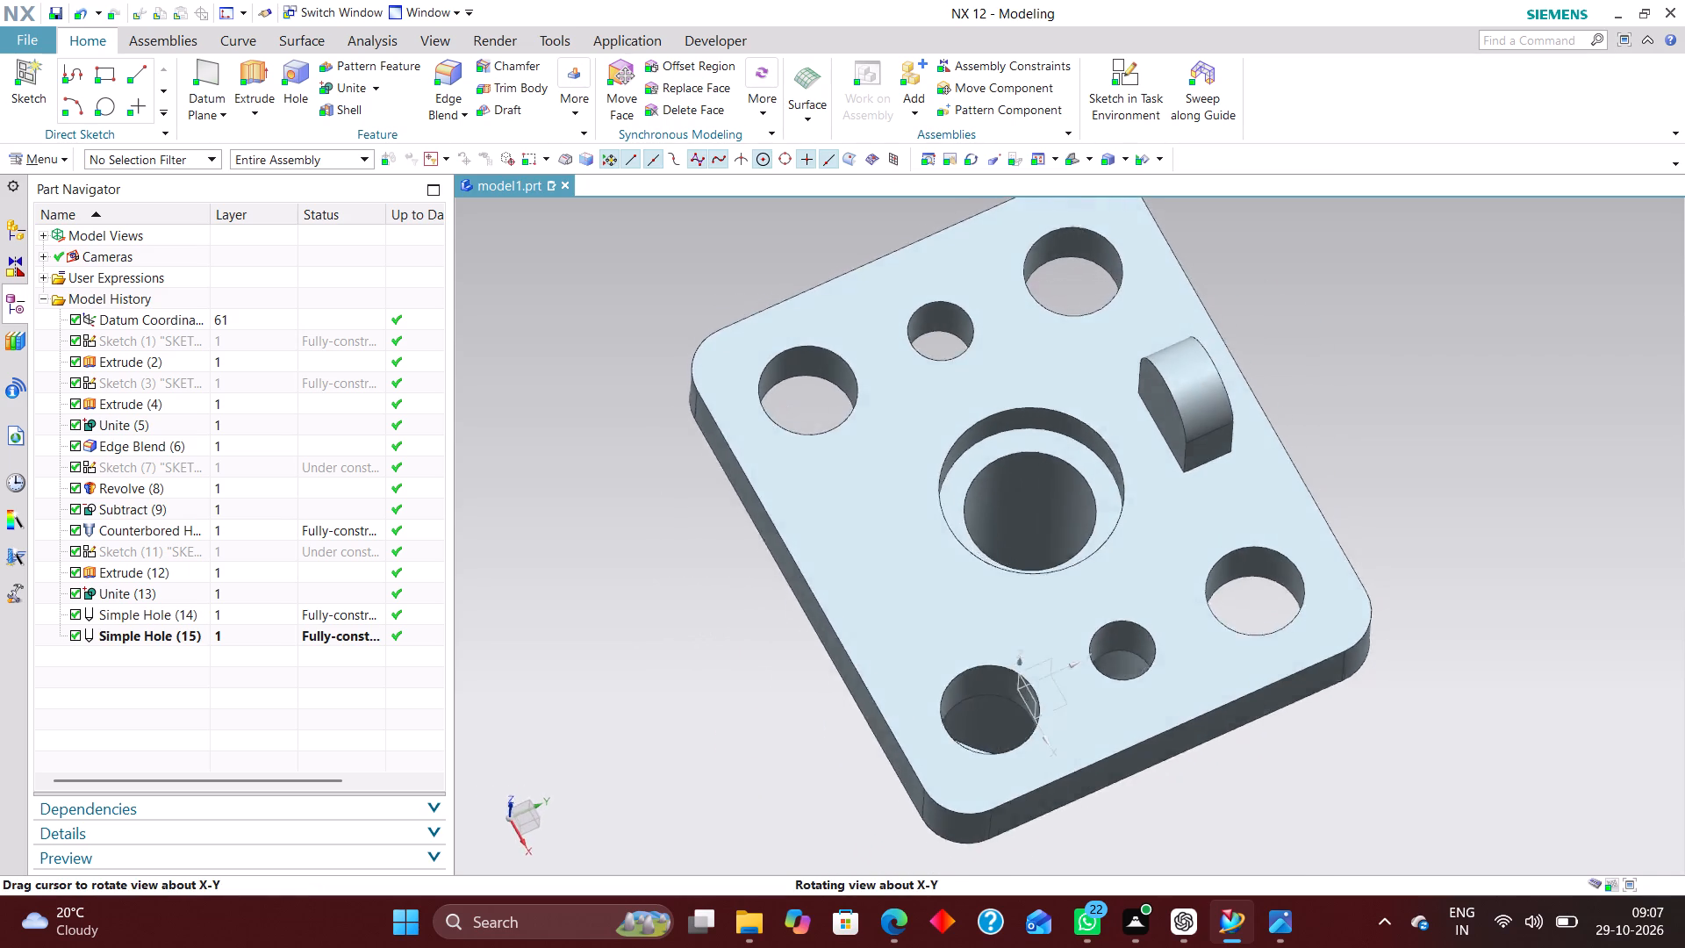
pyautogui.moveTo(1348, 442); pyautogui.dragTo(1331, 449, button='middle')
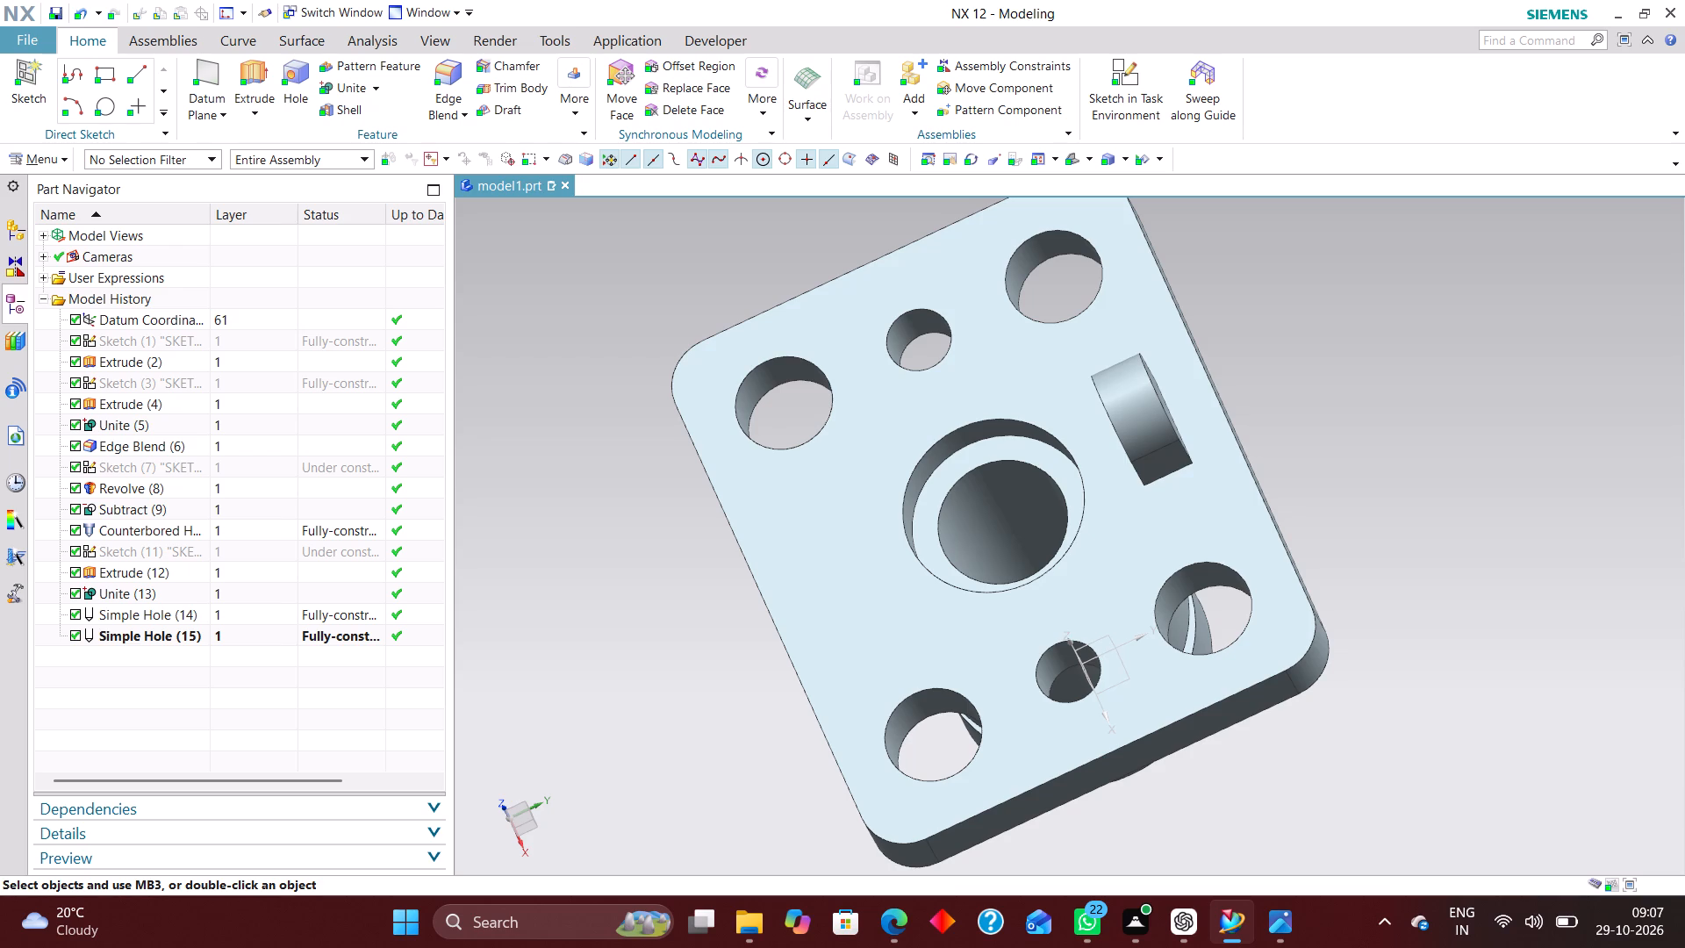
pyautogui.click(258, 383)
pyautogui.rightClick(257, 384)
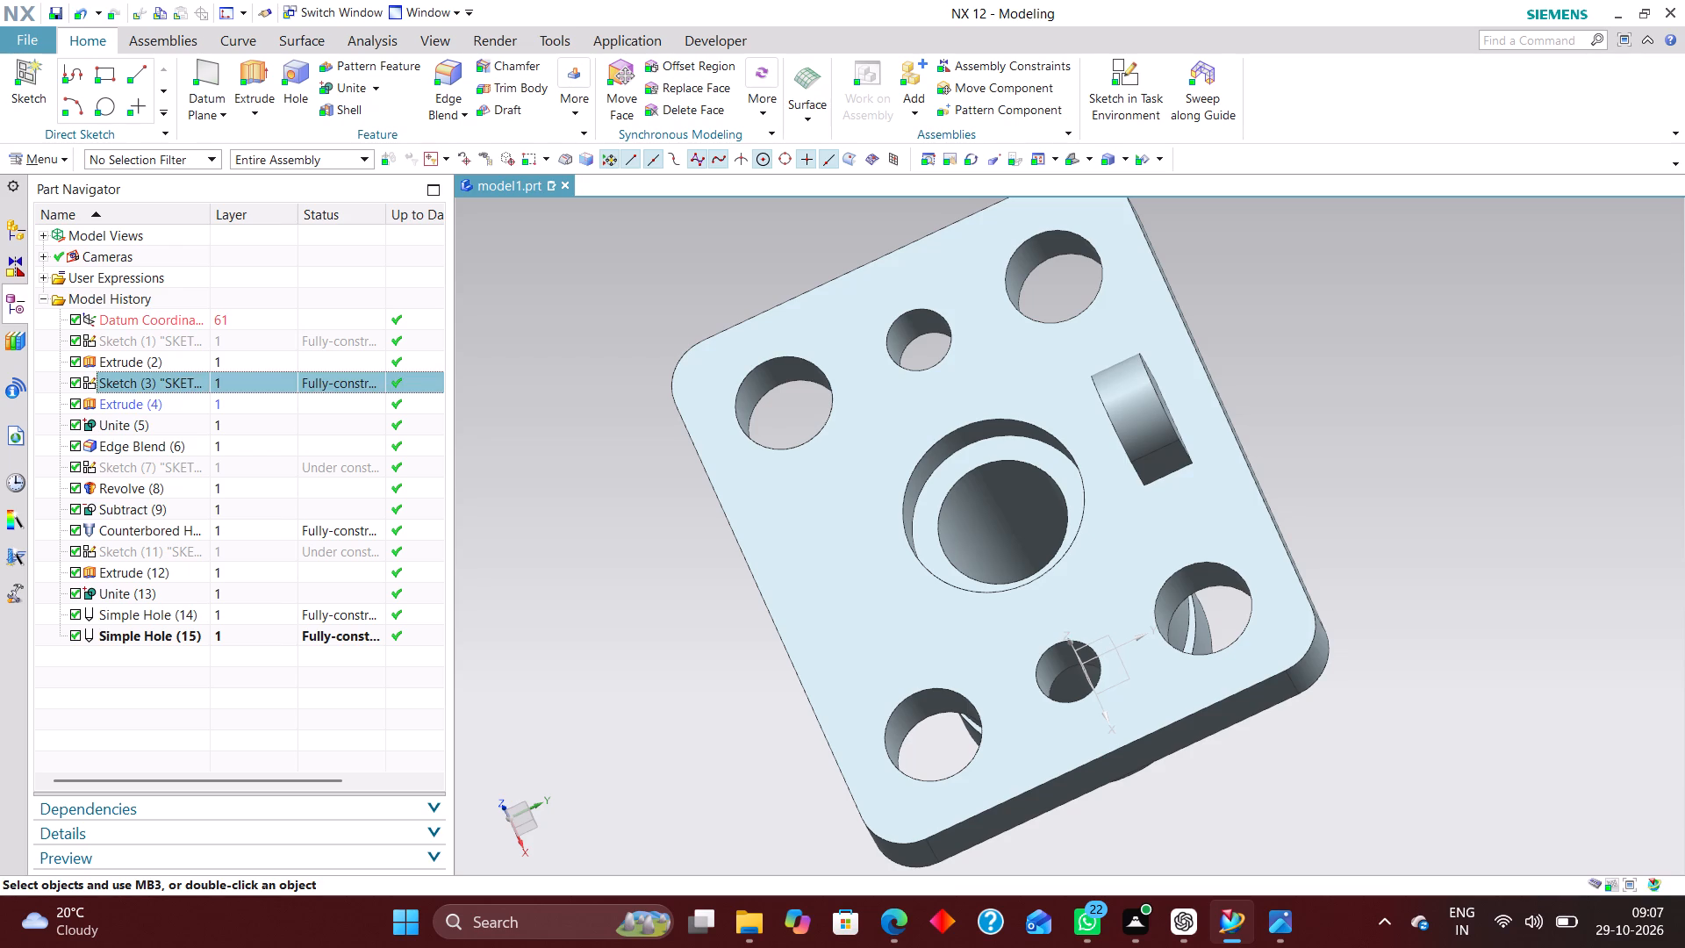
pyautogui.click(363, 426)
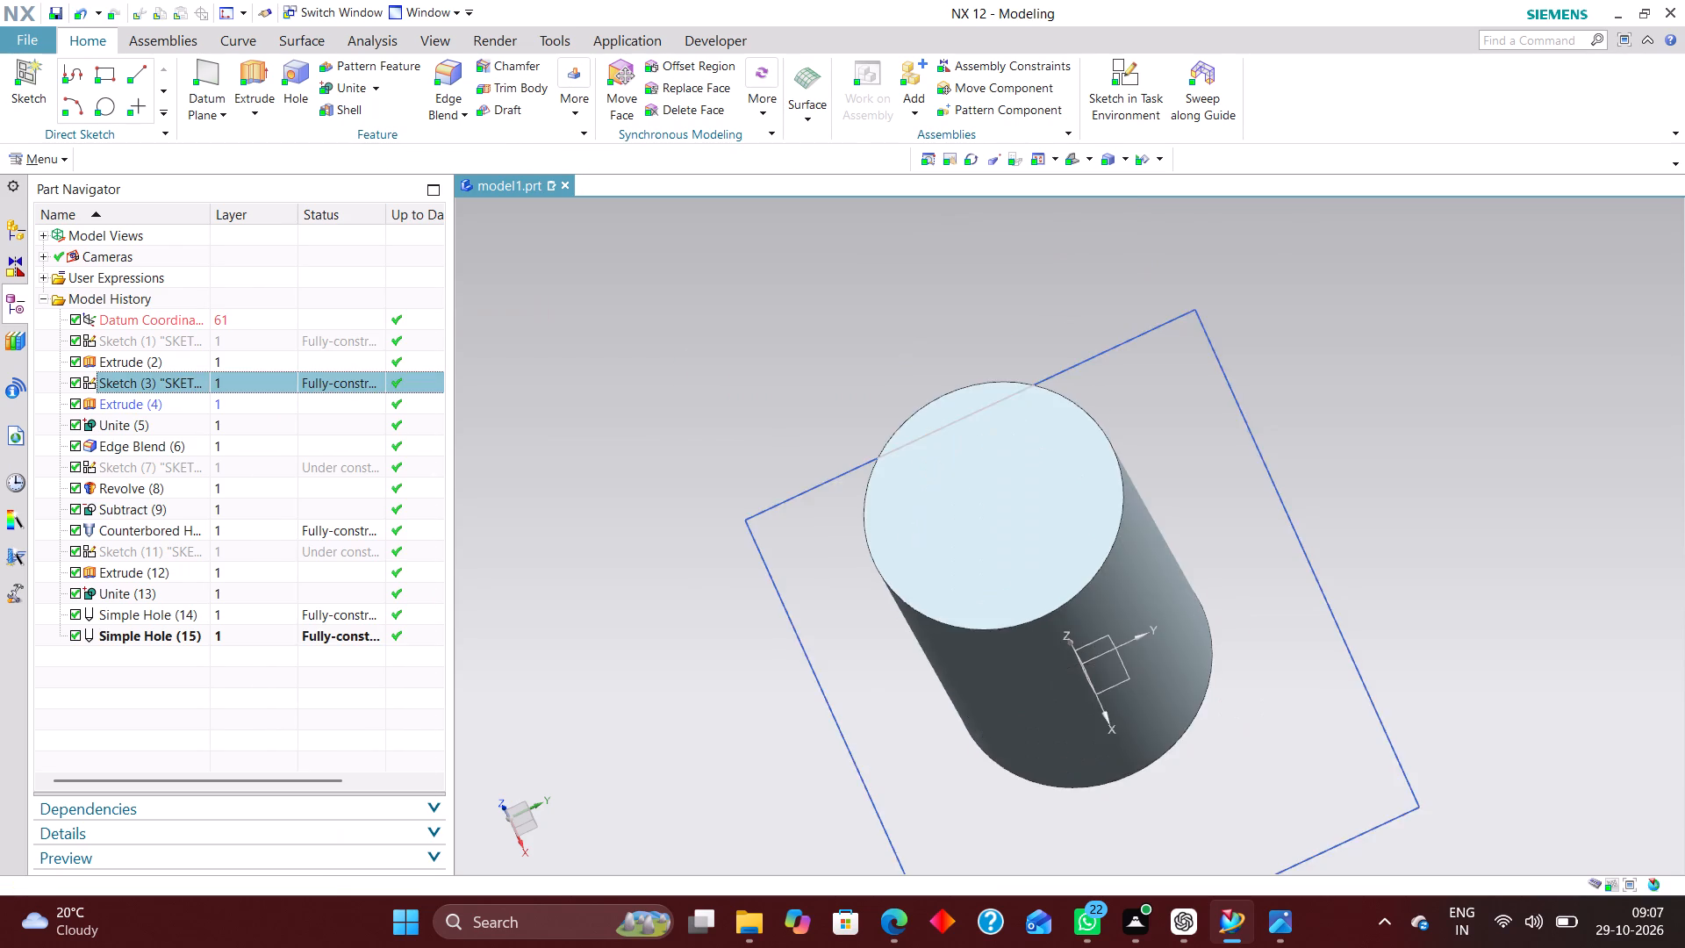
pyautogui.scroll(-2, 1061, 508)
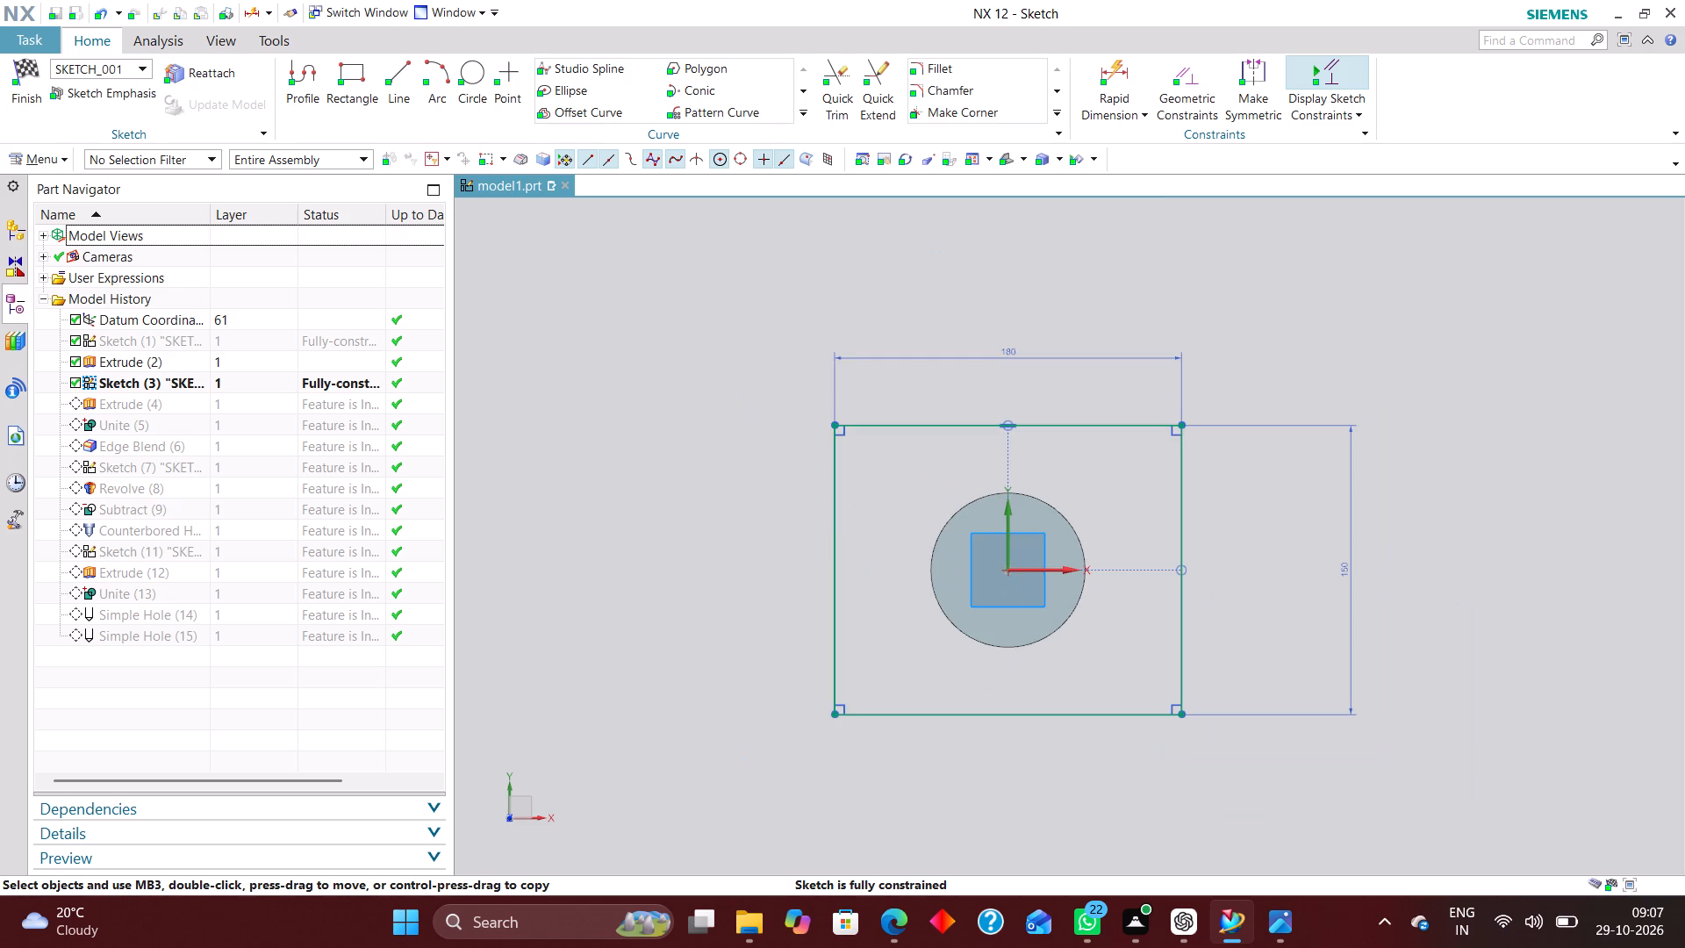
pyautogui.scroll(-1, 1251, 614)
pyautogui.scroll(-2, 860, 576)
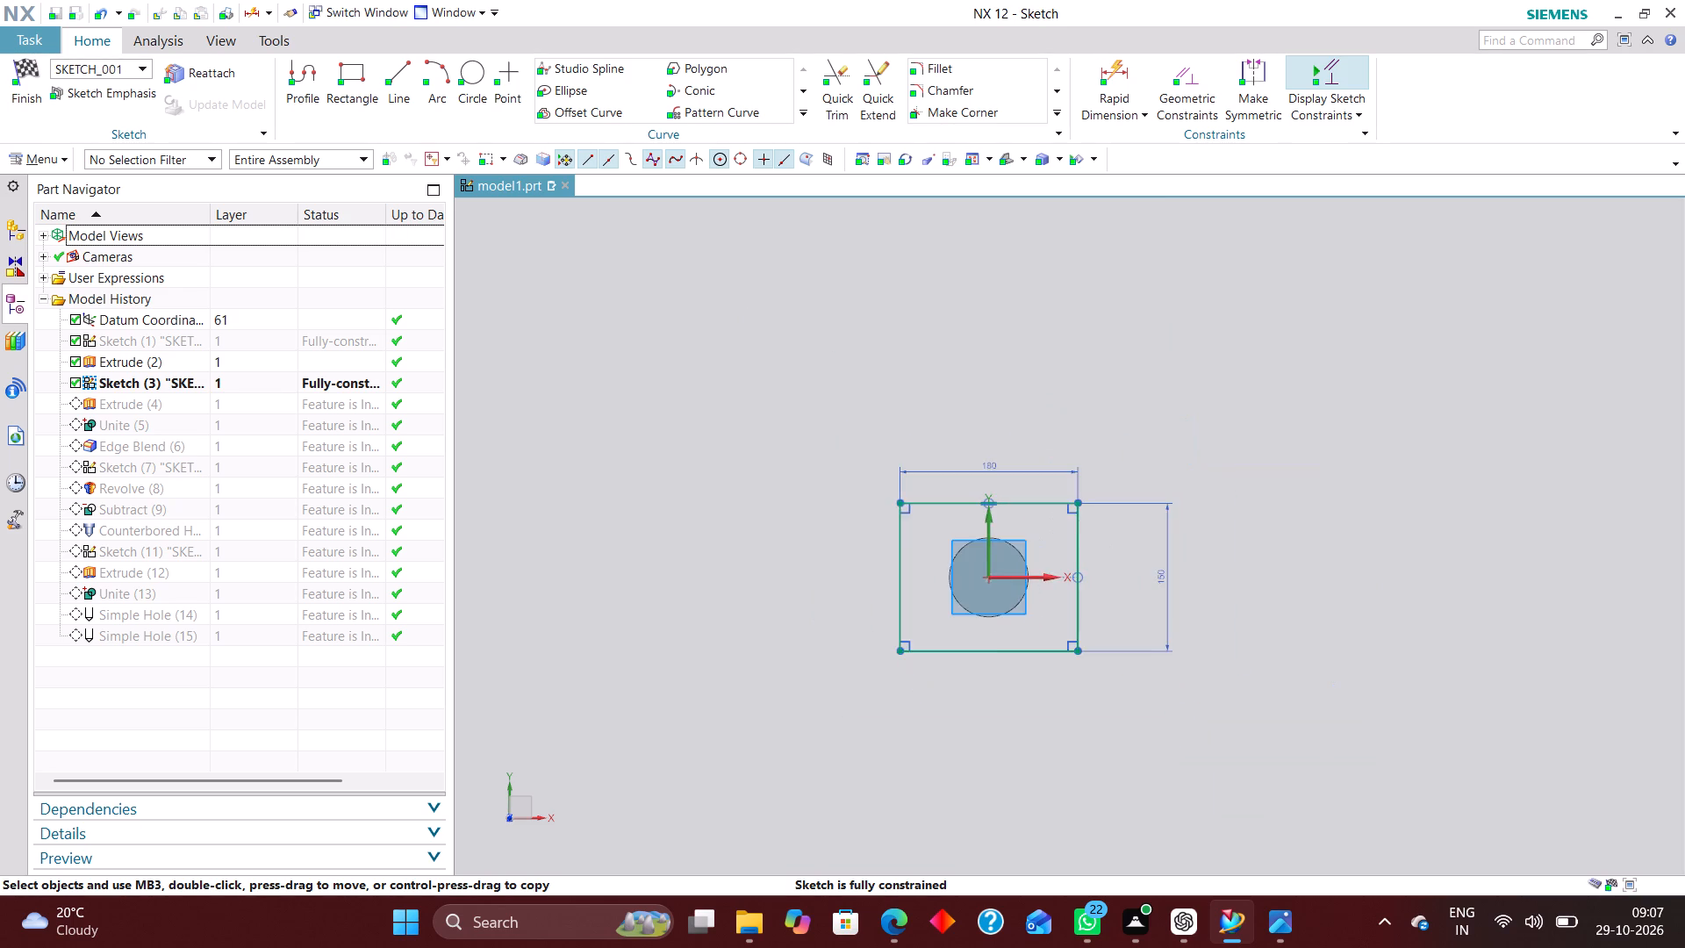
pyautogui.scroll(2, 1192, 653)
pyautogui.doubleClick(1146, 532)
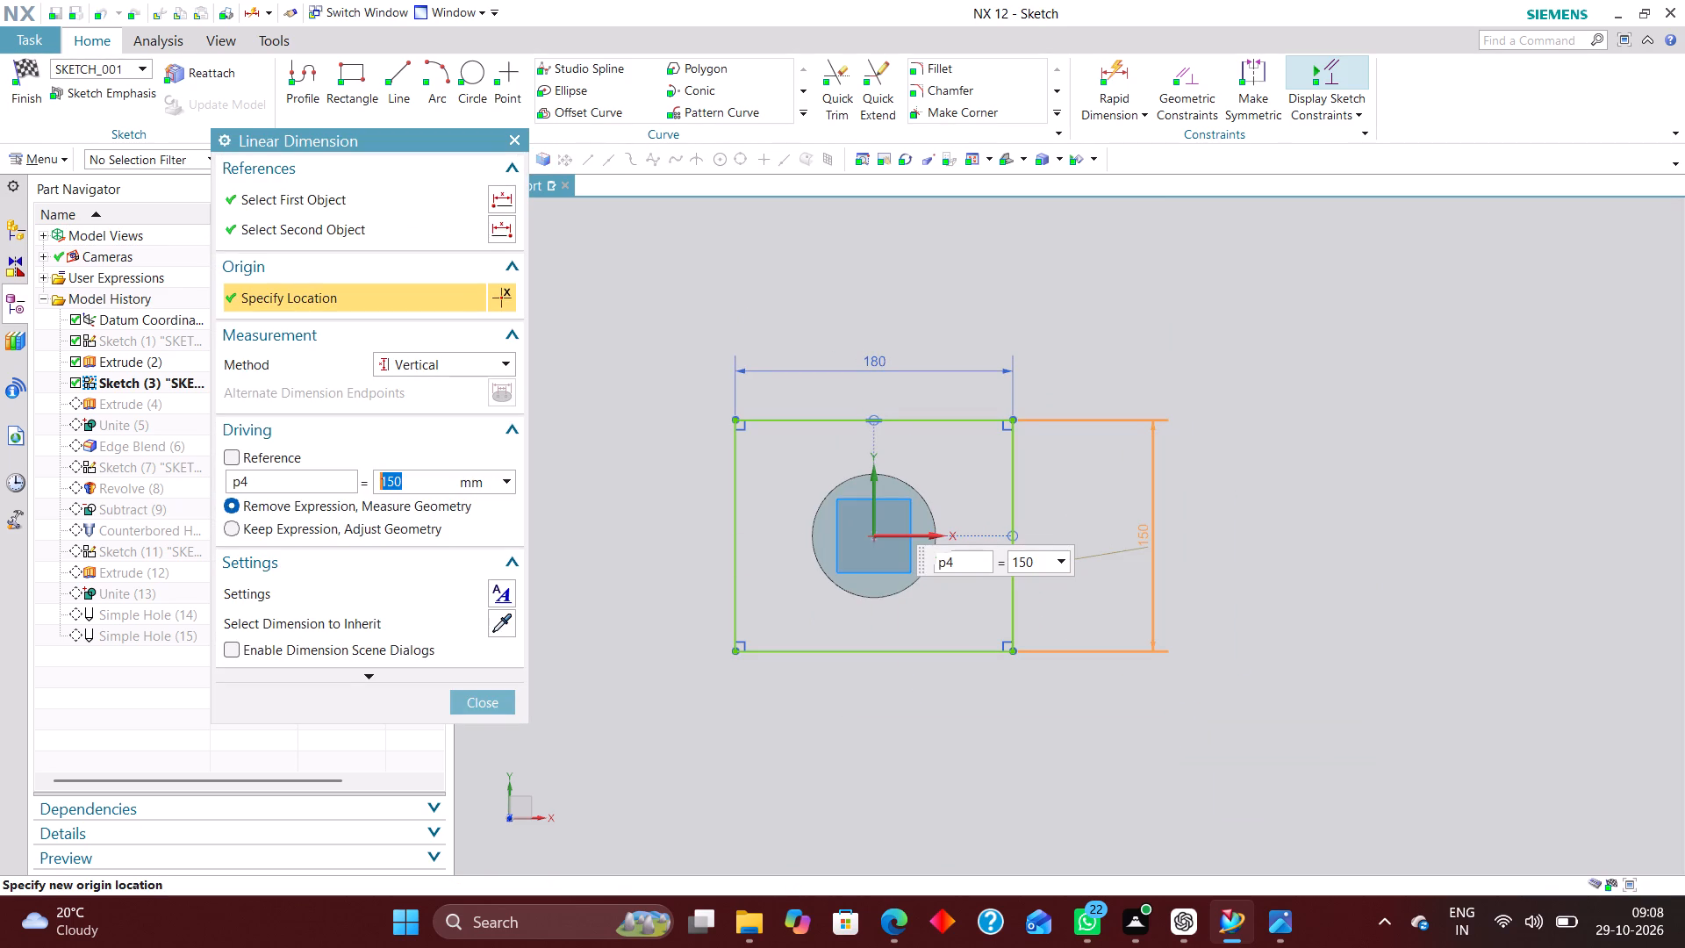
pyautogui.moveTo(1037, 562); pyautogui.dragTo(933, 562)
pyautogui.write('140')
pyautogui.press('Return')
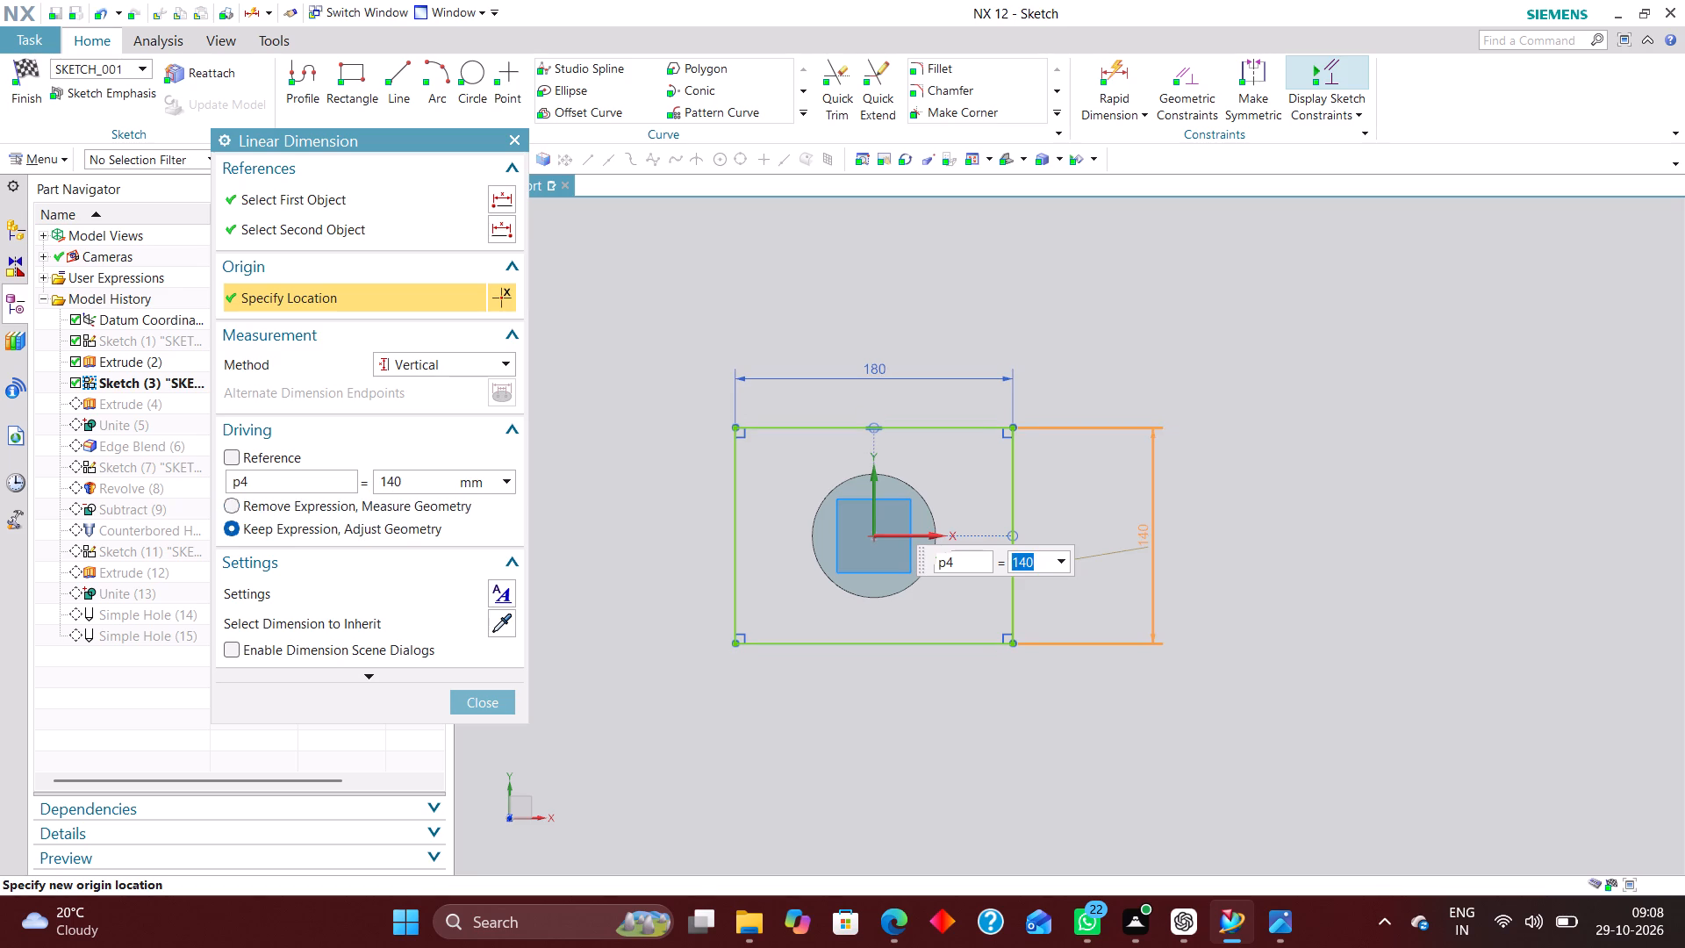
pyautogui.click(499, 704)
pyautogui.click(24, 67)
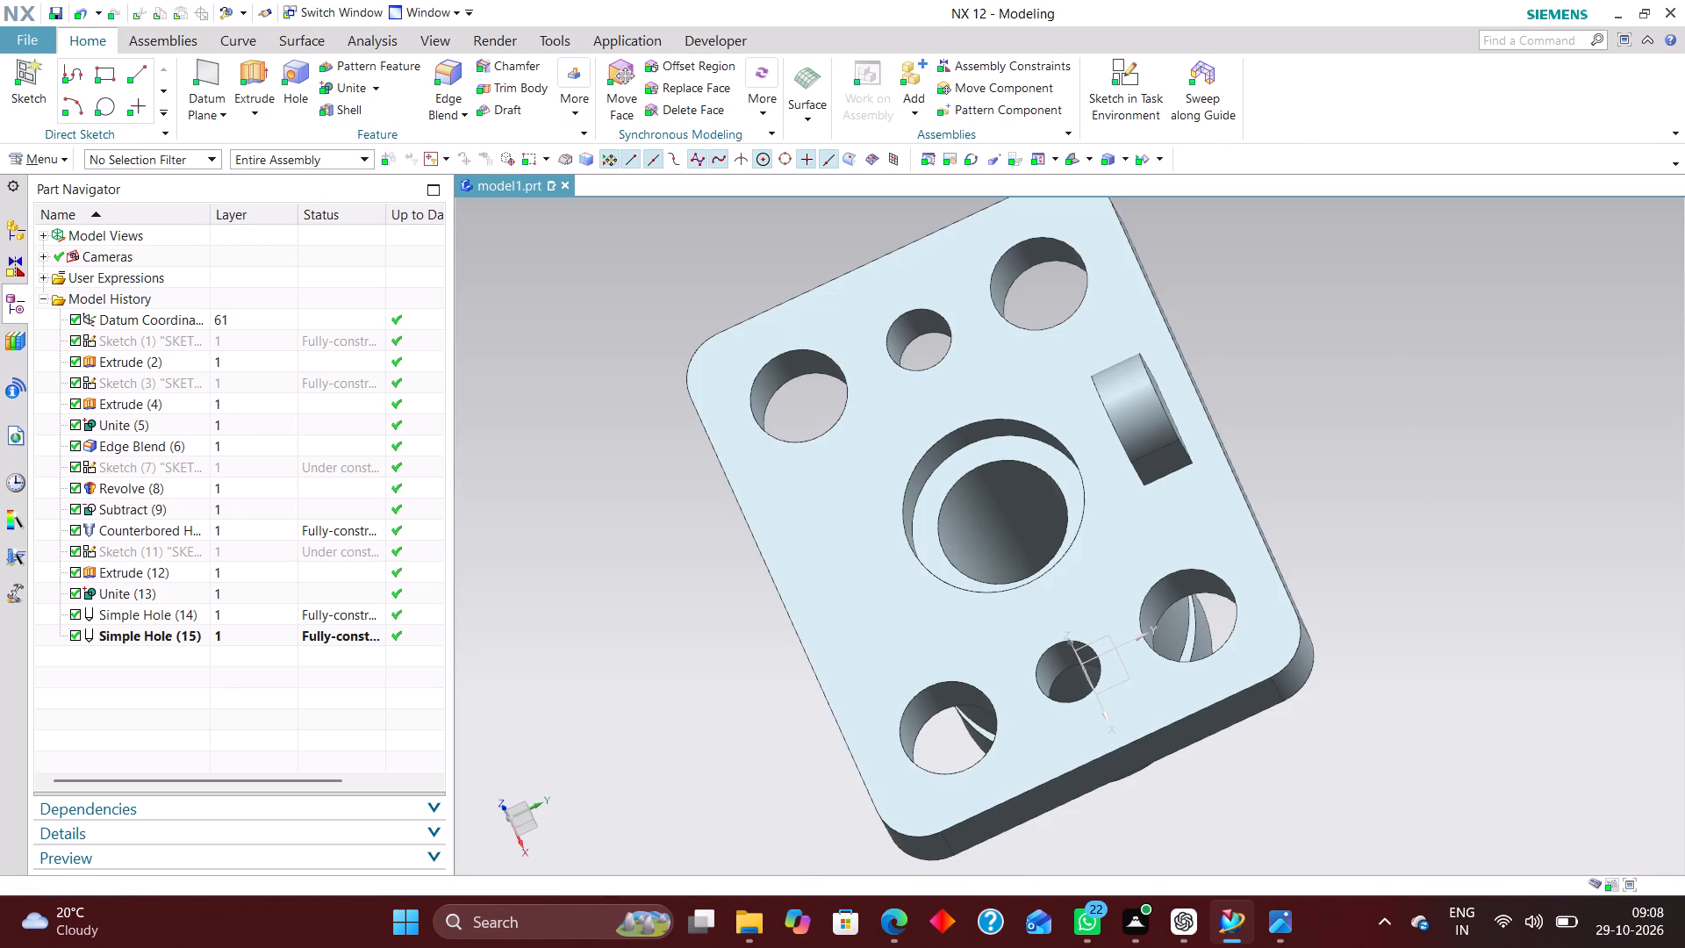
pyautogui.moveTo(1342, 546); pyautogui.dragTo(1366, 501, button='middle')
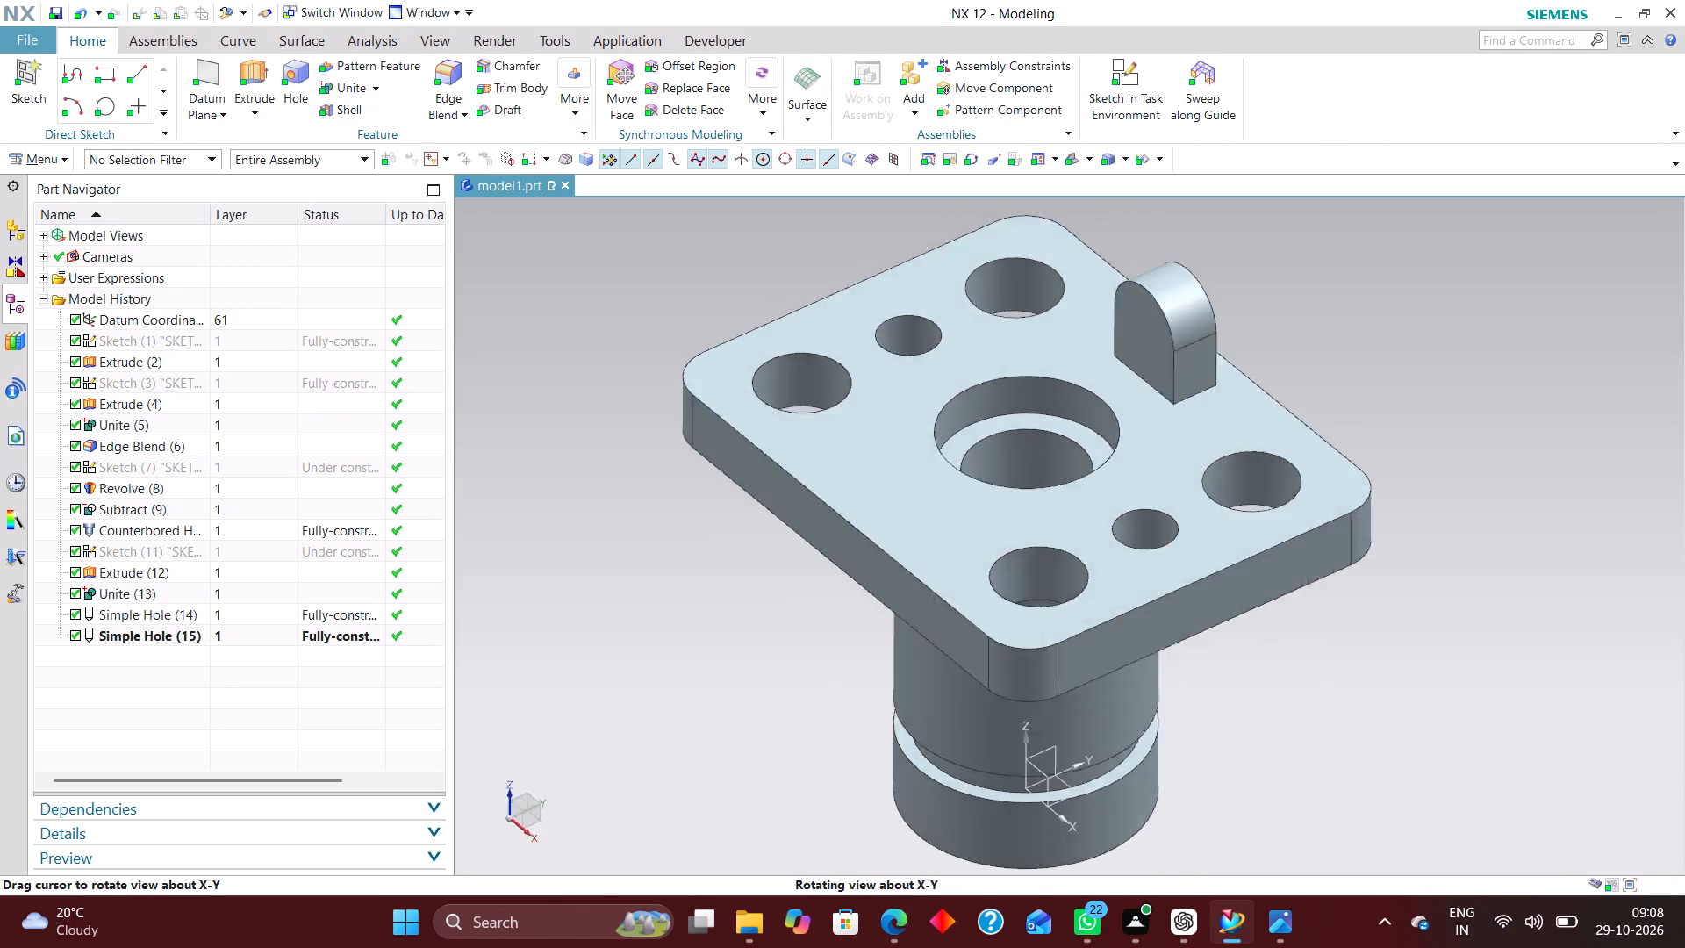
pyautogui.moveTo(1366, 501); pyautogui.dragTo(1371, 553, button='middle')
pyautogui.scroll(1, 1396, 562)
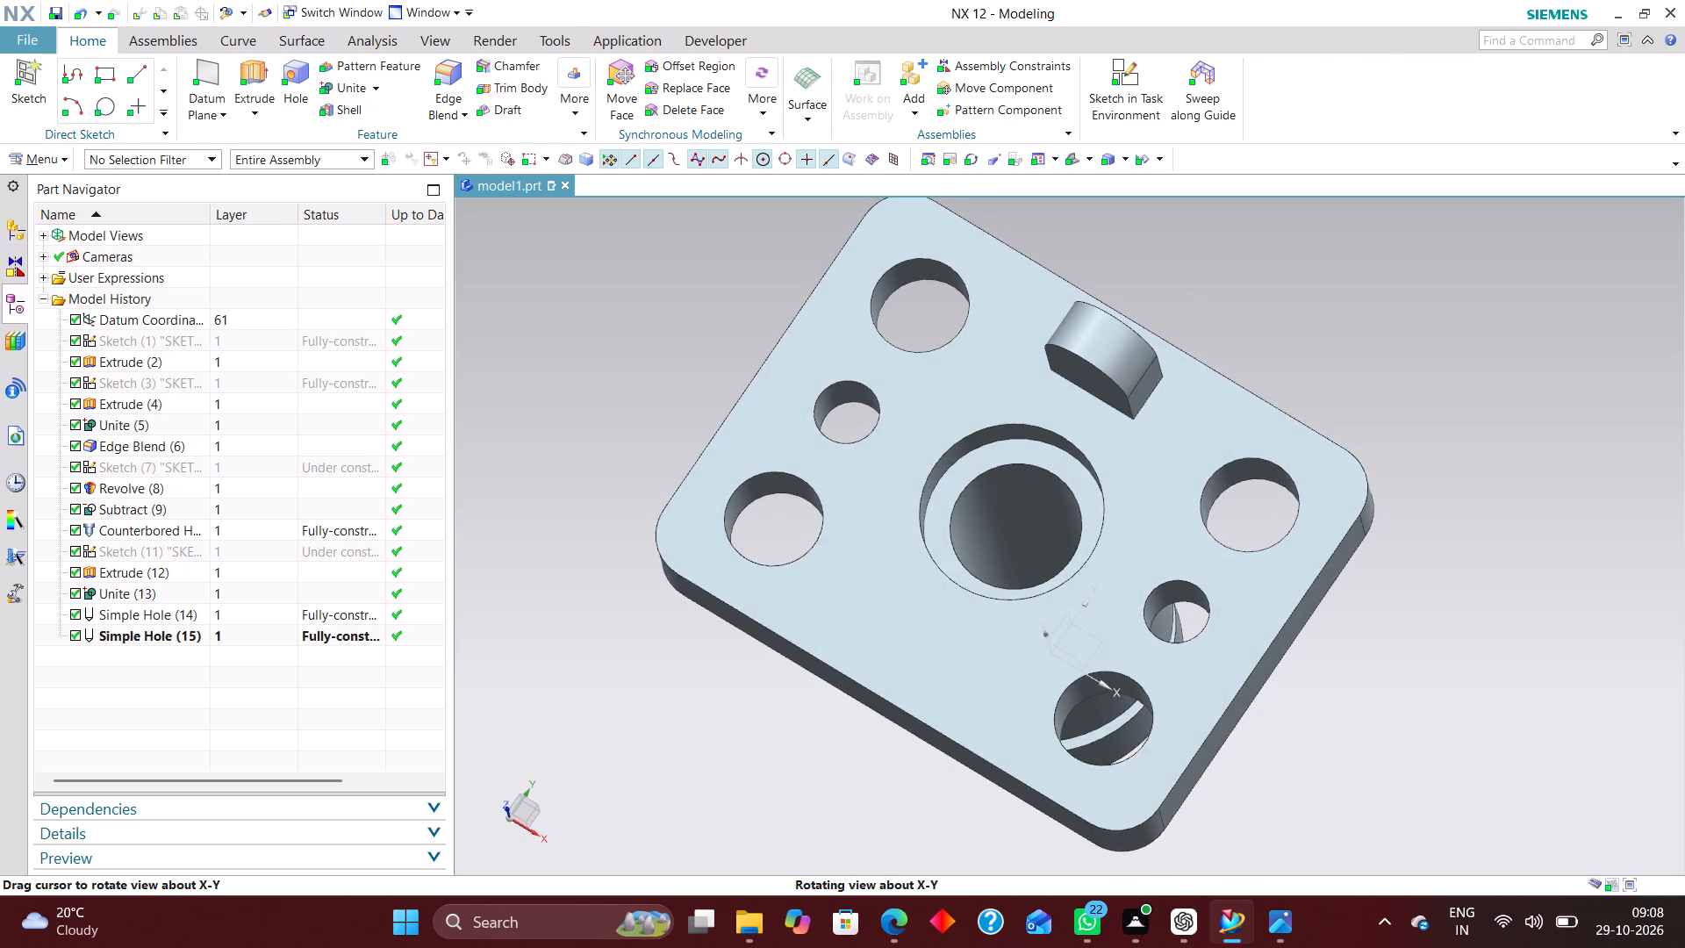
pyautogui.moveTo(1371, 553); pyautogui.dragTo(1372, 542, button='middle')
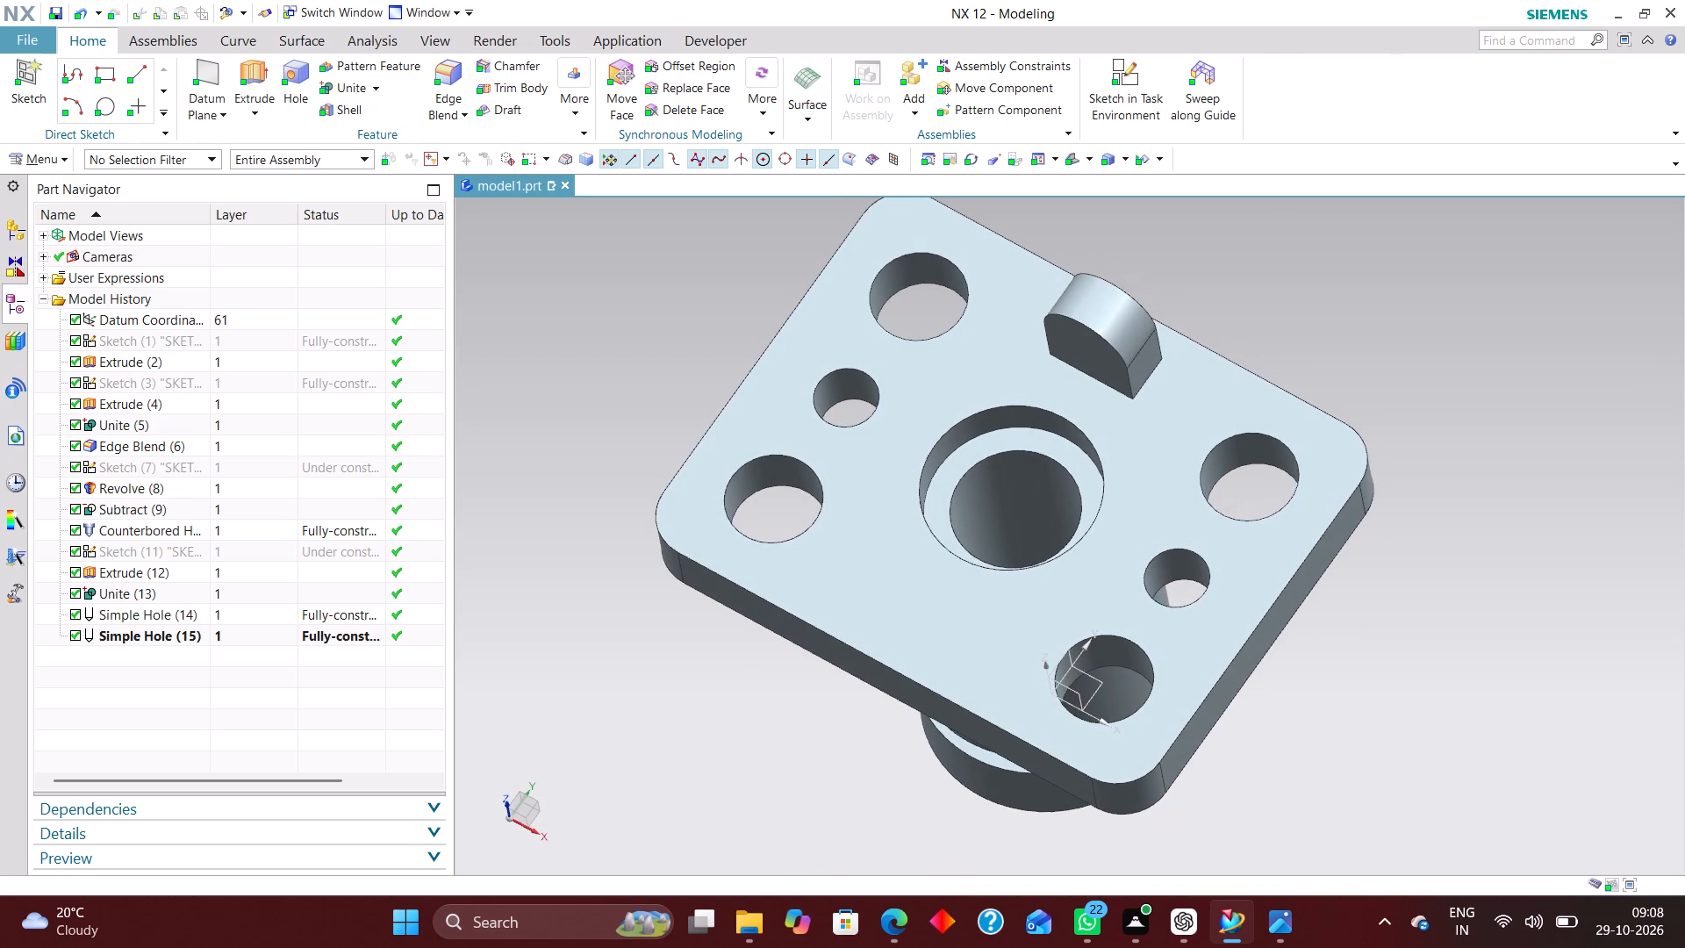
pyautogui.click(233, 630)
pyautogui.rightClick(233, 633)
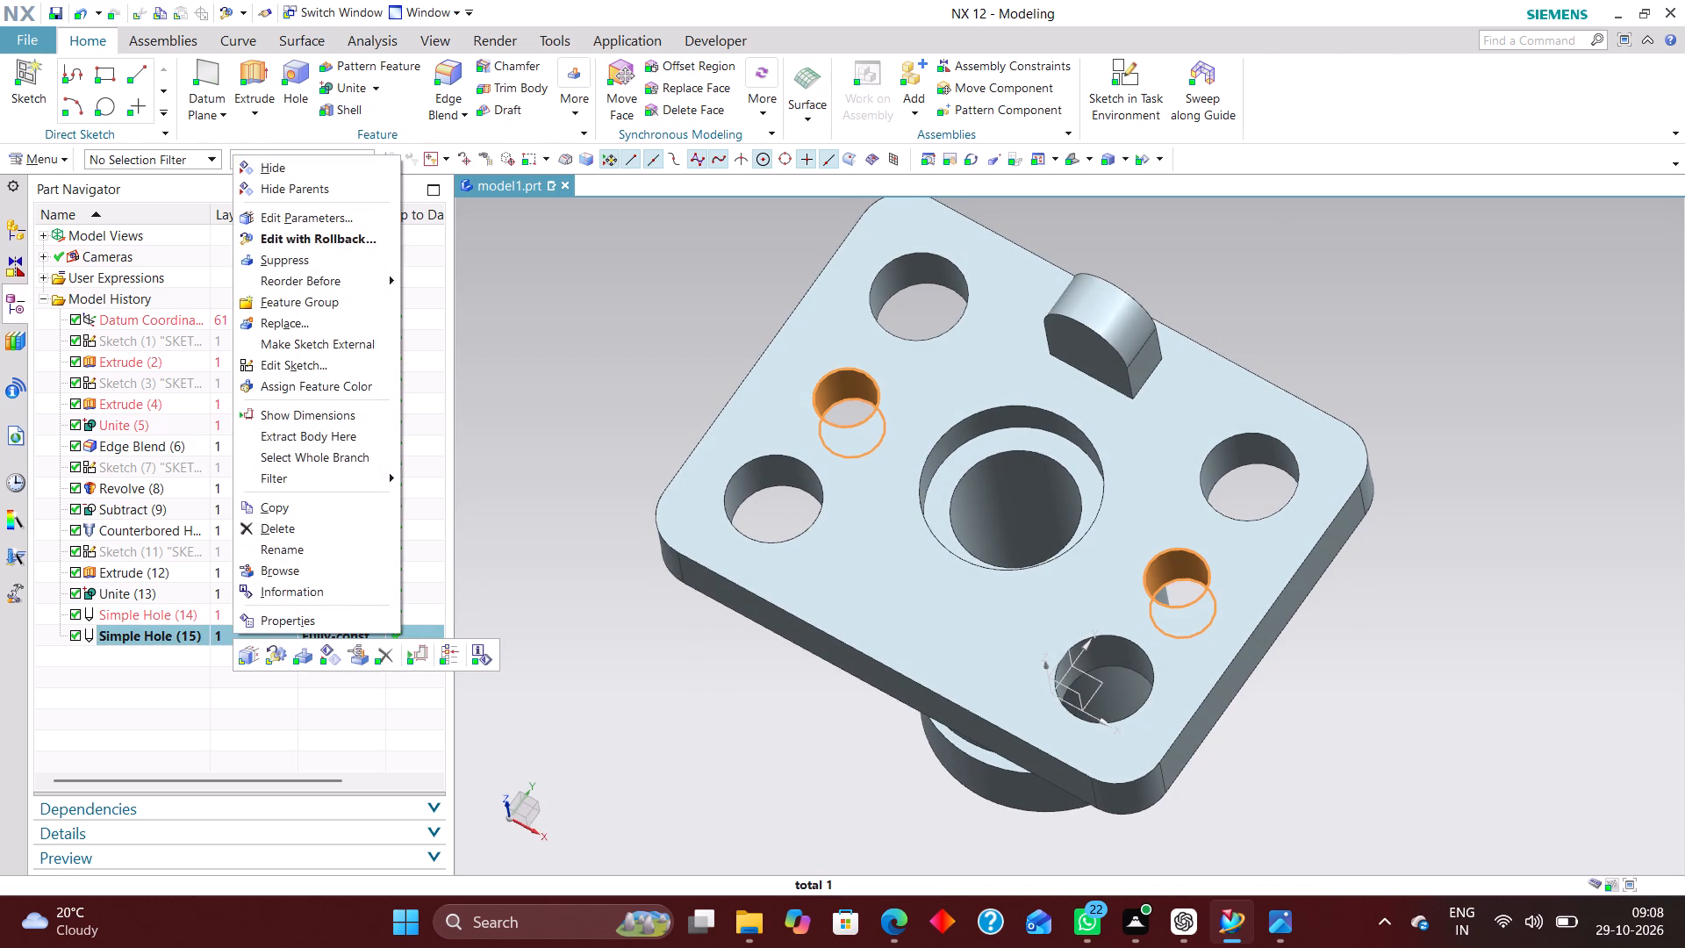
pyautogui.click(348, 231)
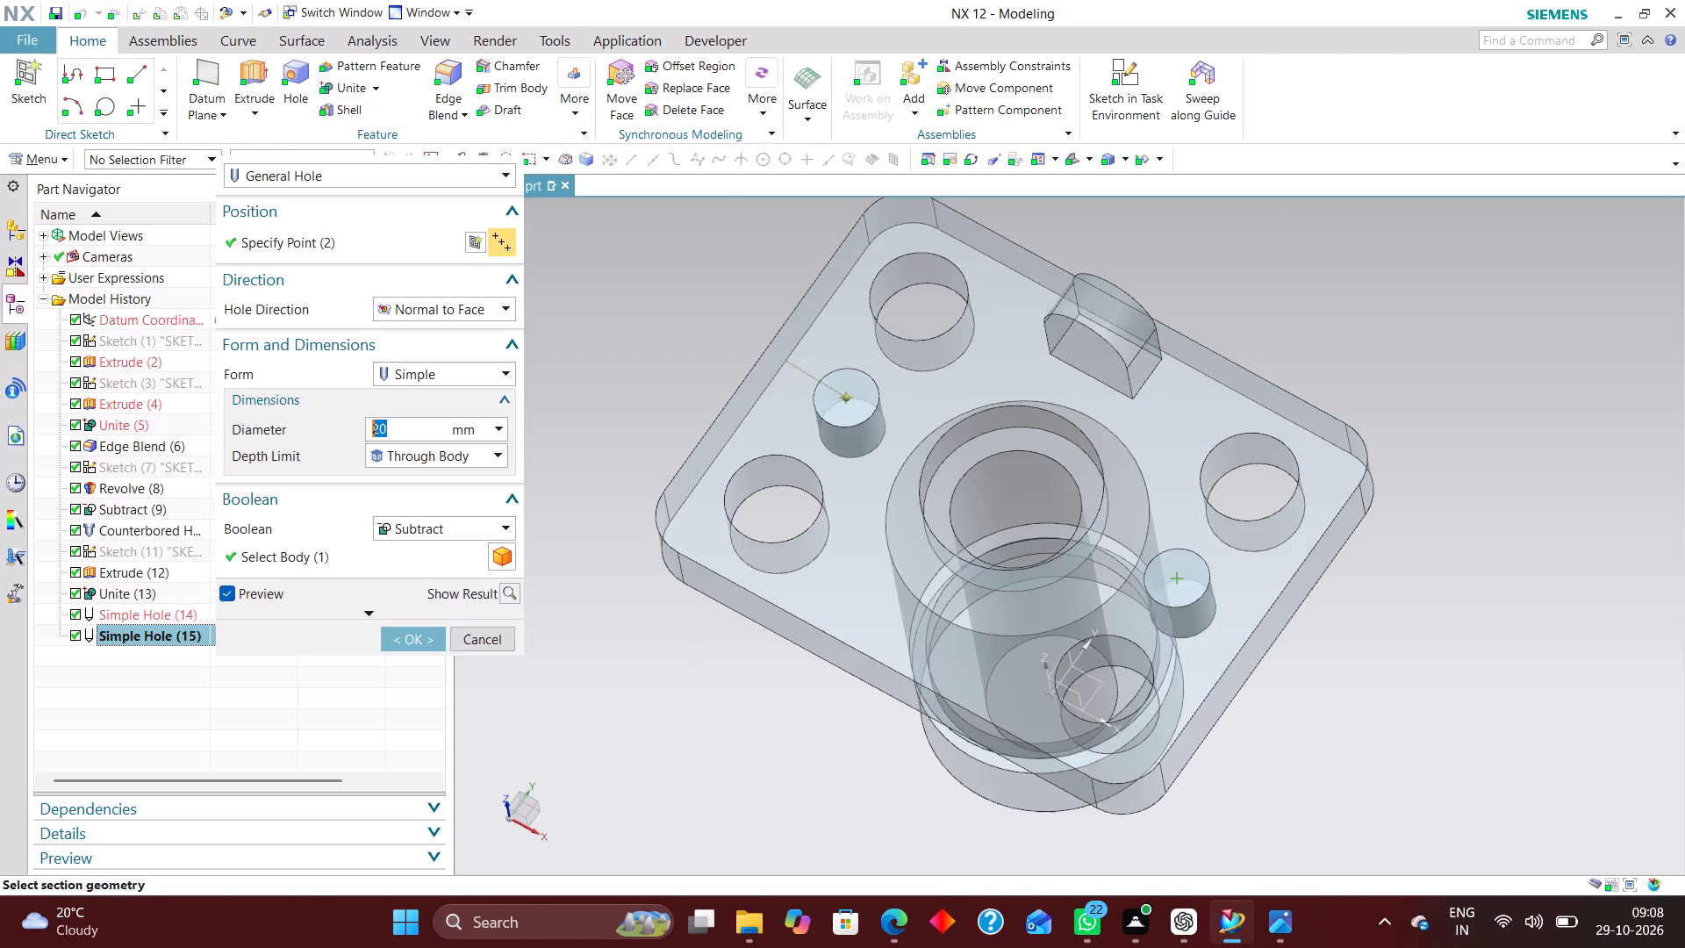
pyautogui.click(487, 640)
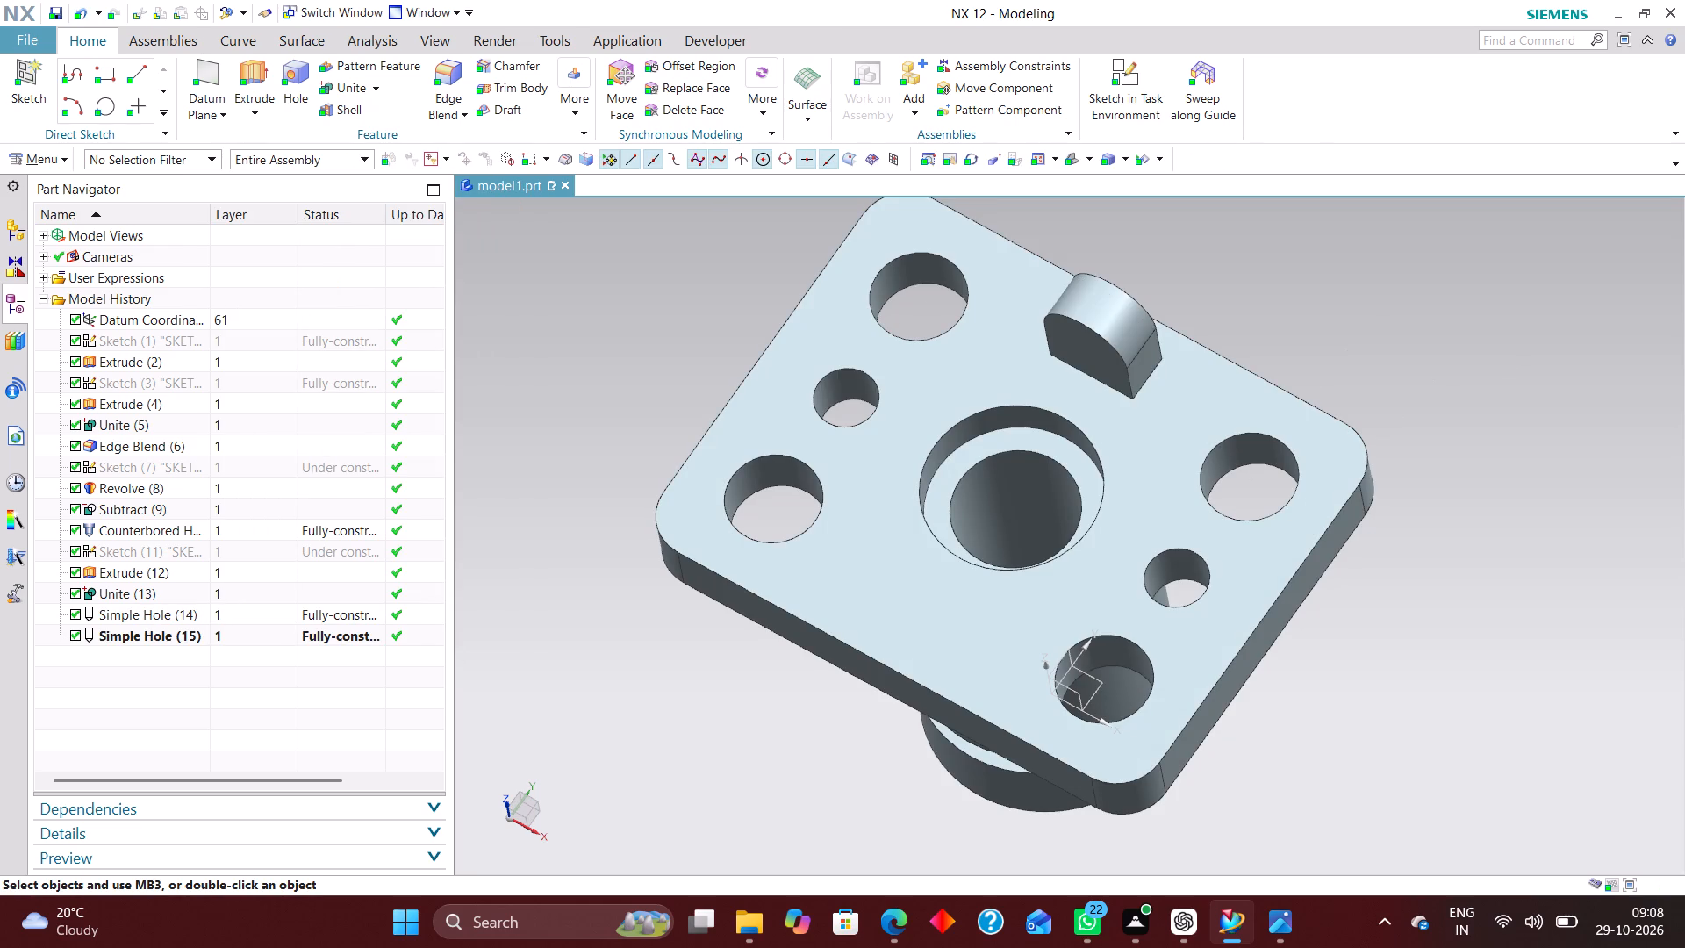
# Edit the plate's rectangle sketch with rollback, set its vertical dimension to 130 mm and finish the sketch.
pyautogui.click(265, 378)
pyautogui.rightClick(260, 378)
pyautogui.click(370, 424)
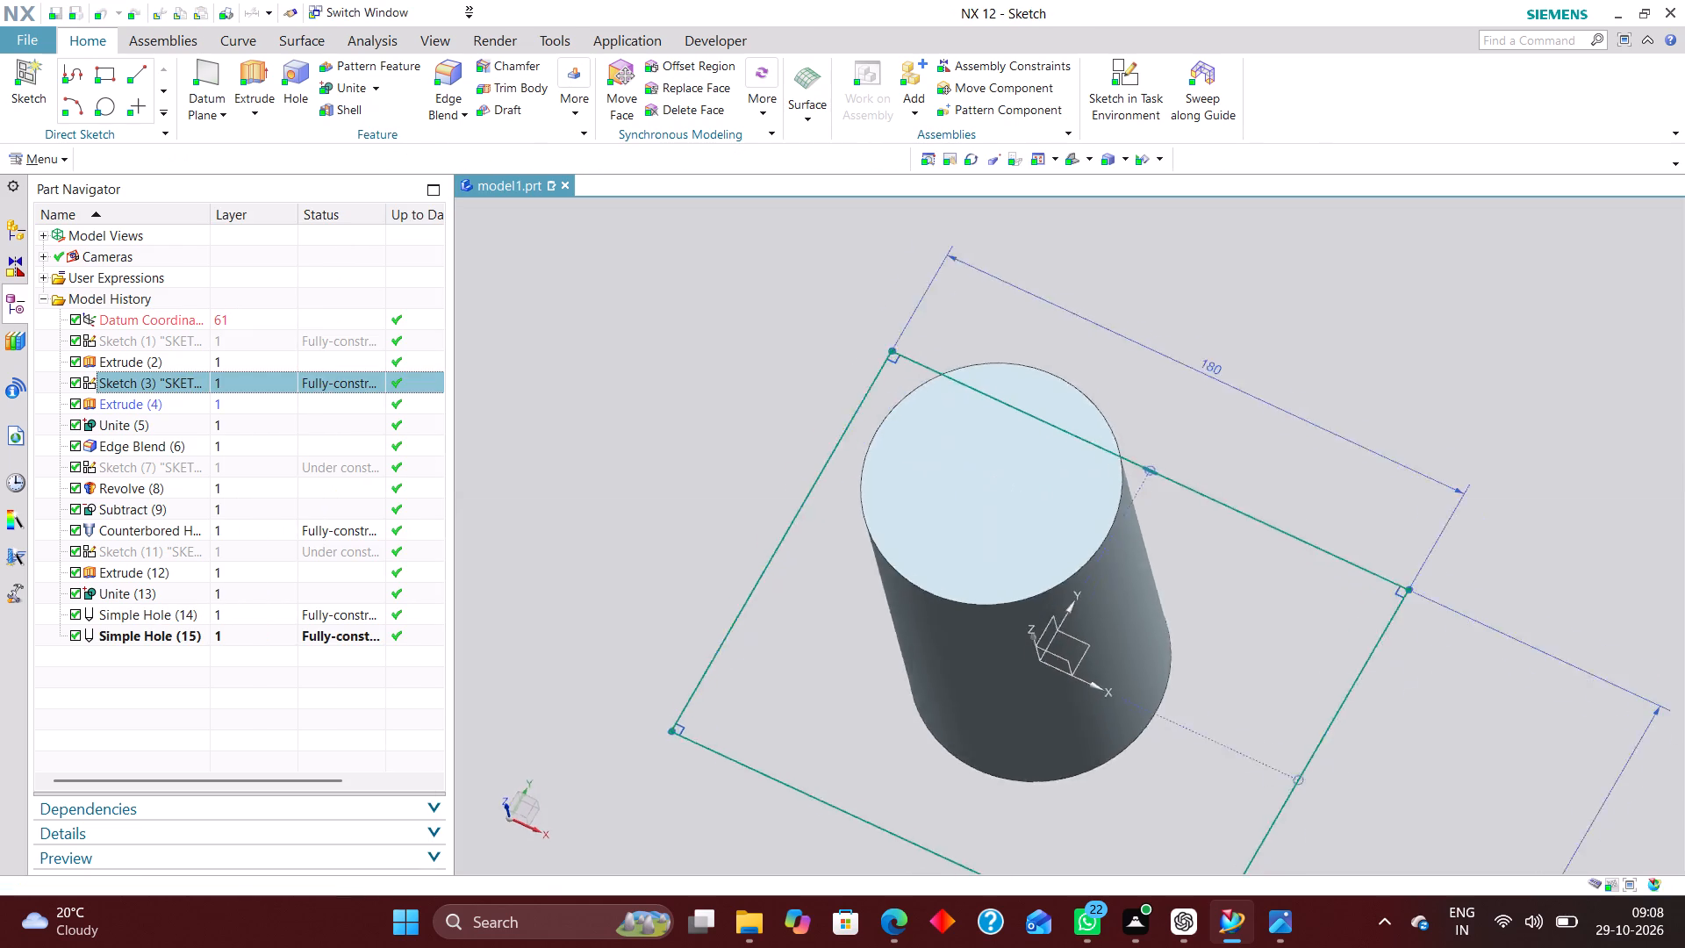
pyautogui.click(1482, 591)
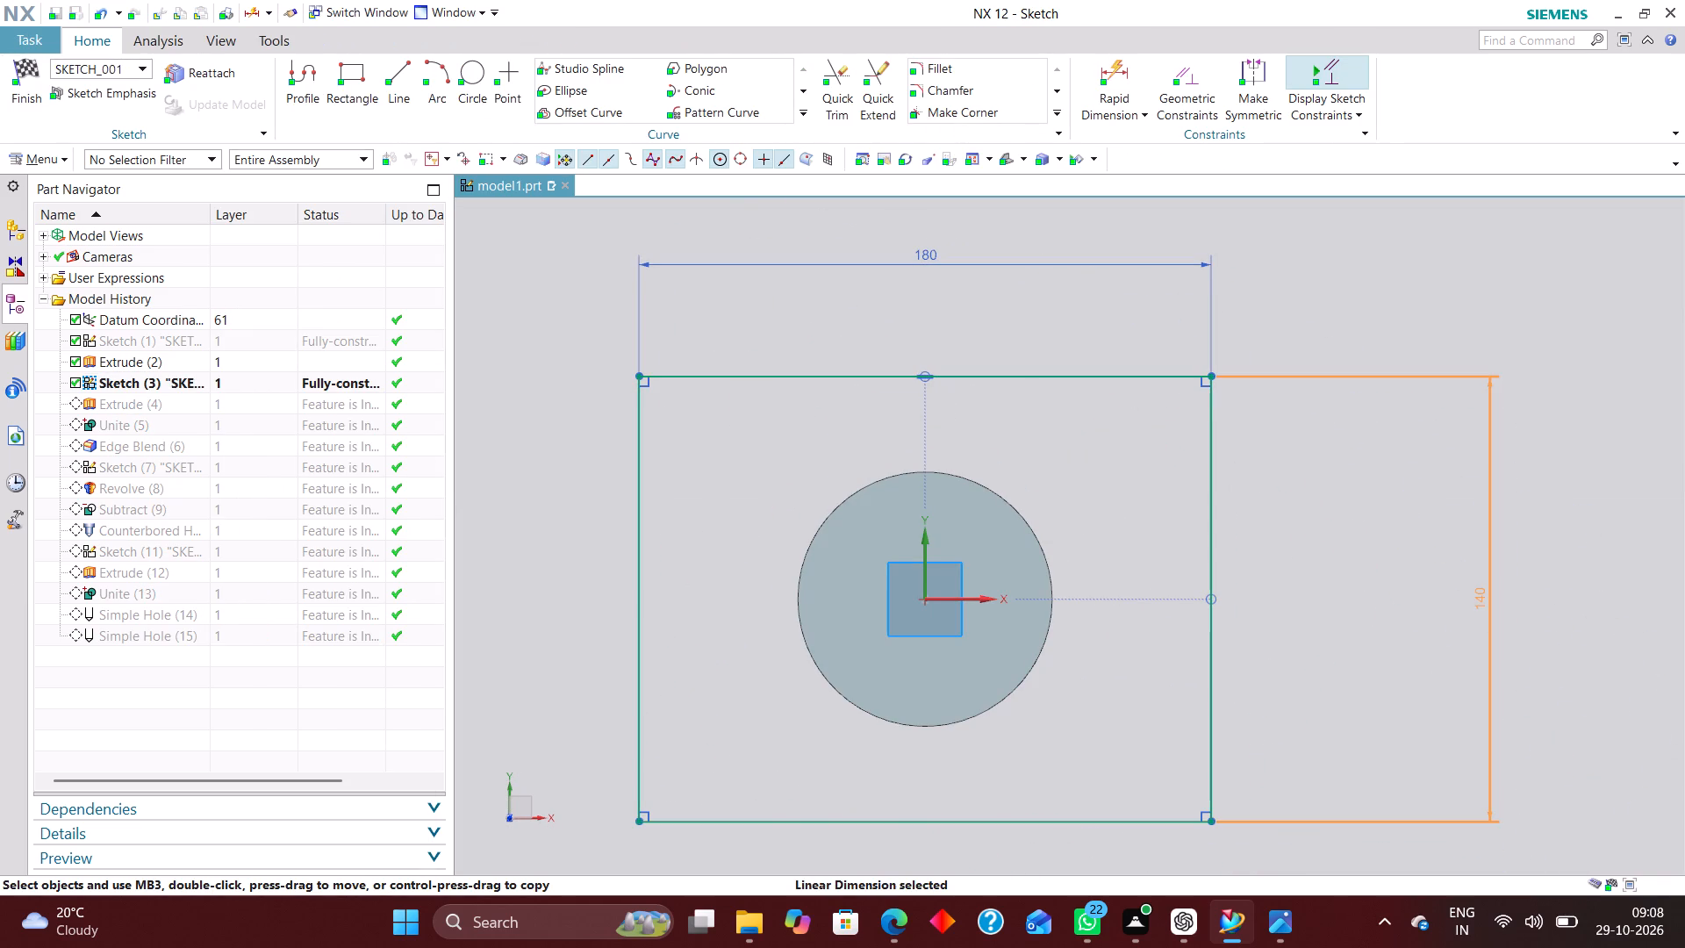
pyautogui.click(1449, 599)
pyautogui.click(1424, 602)
pyautogui.doubleClick(1477, 607)
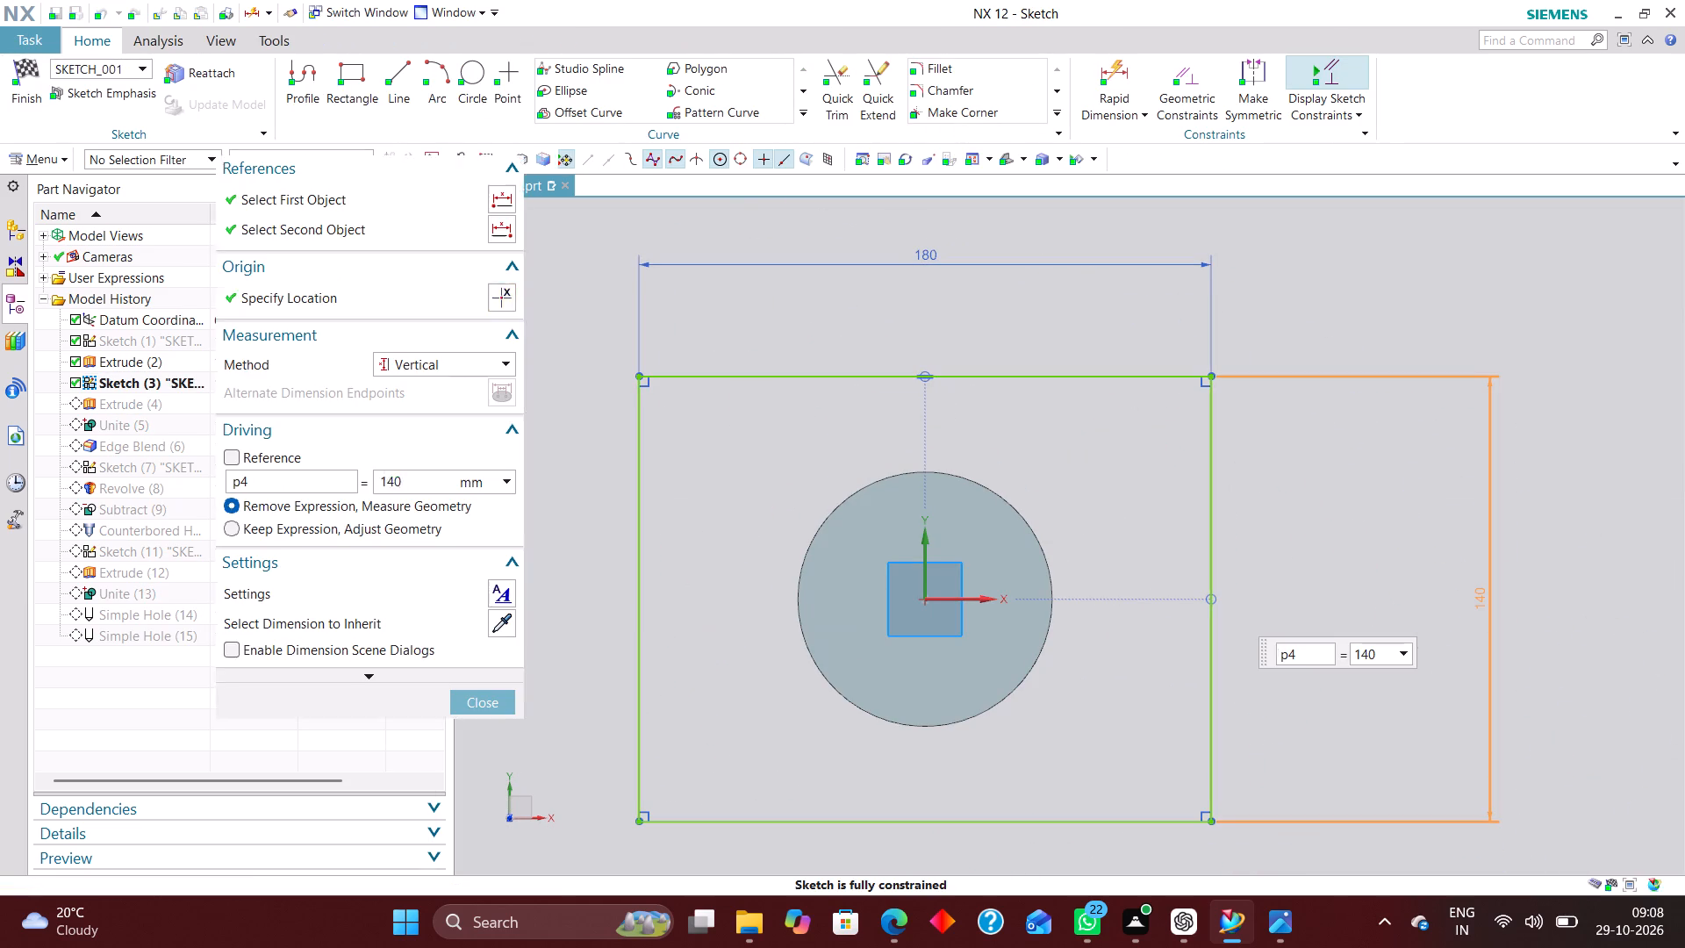
pyautogui.write('130')
pyautogui.press('Return')
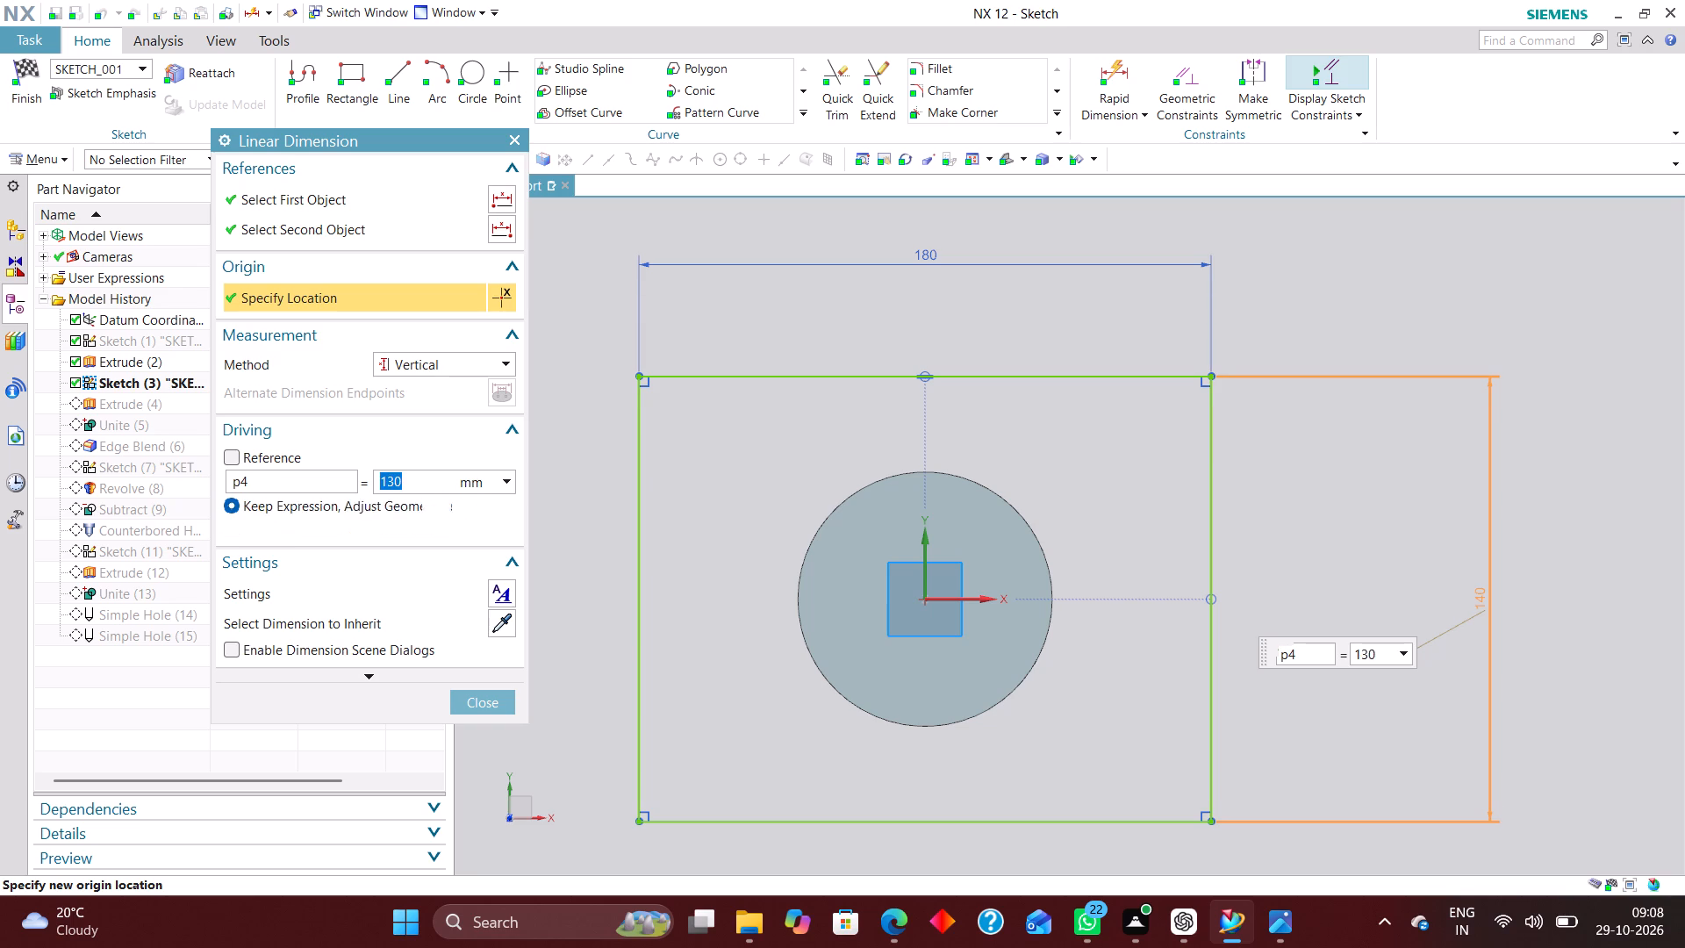
pyautogui.click(506, 707)
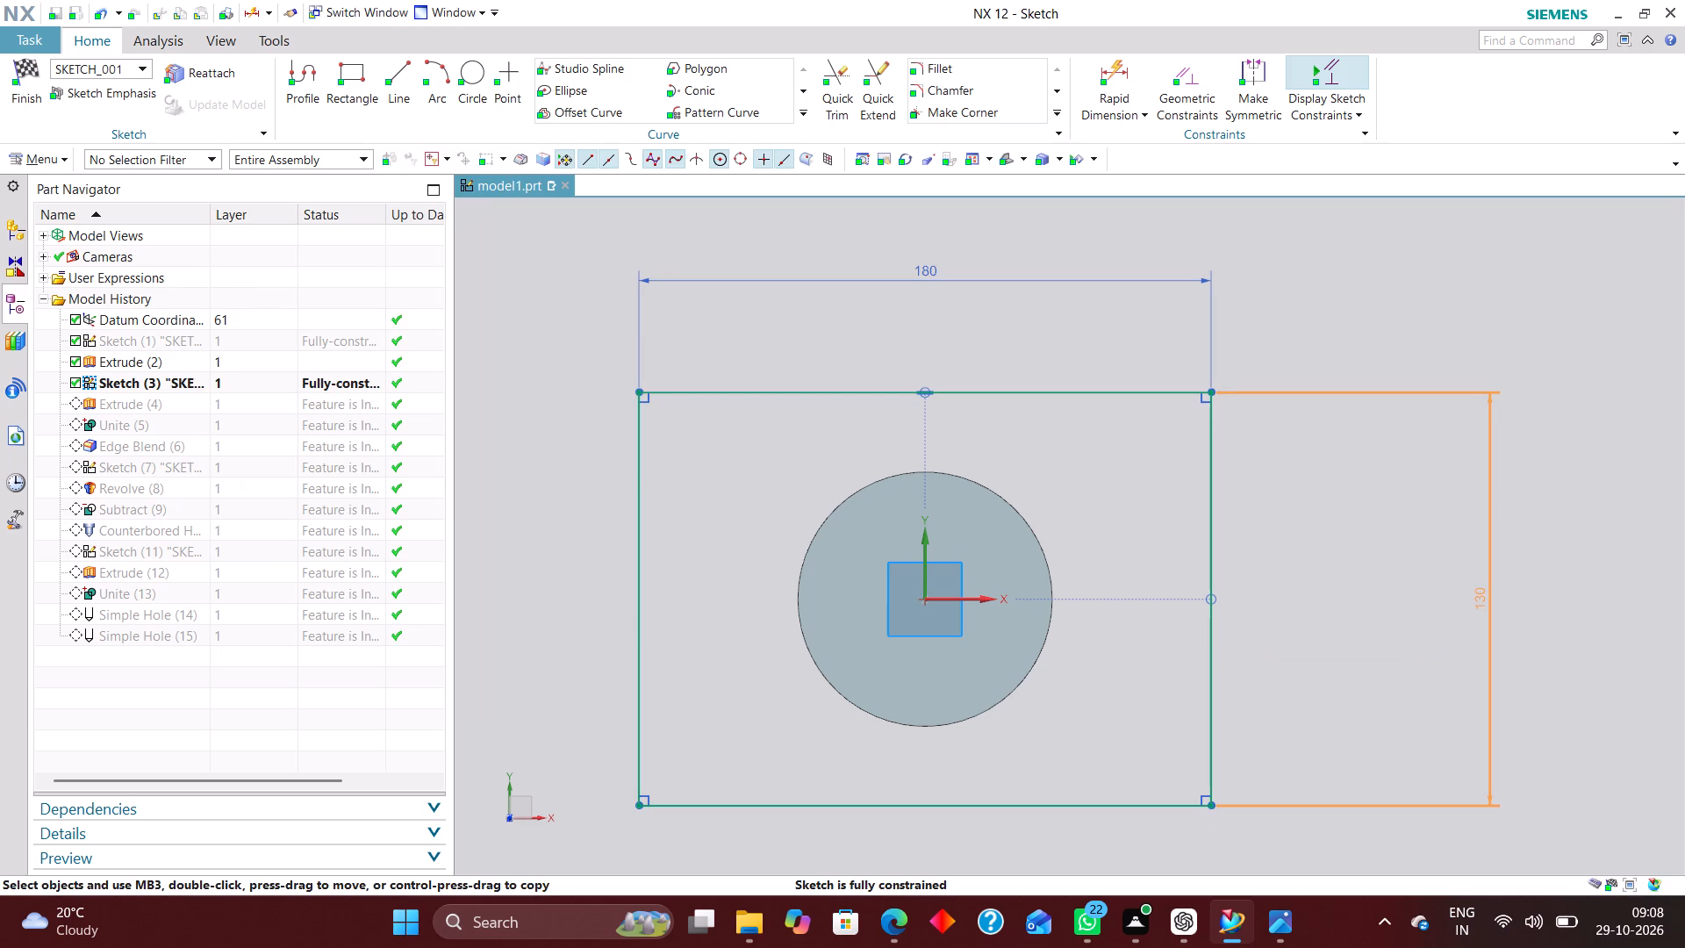
pyautogui.click(33, 71)
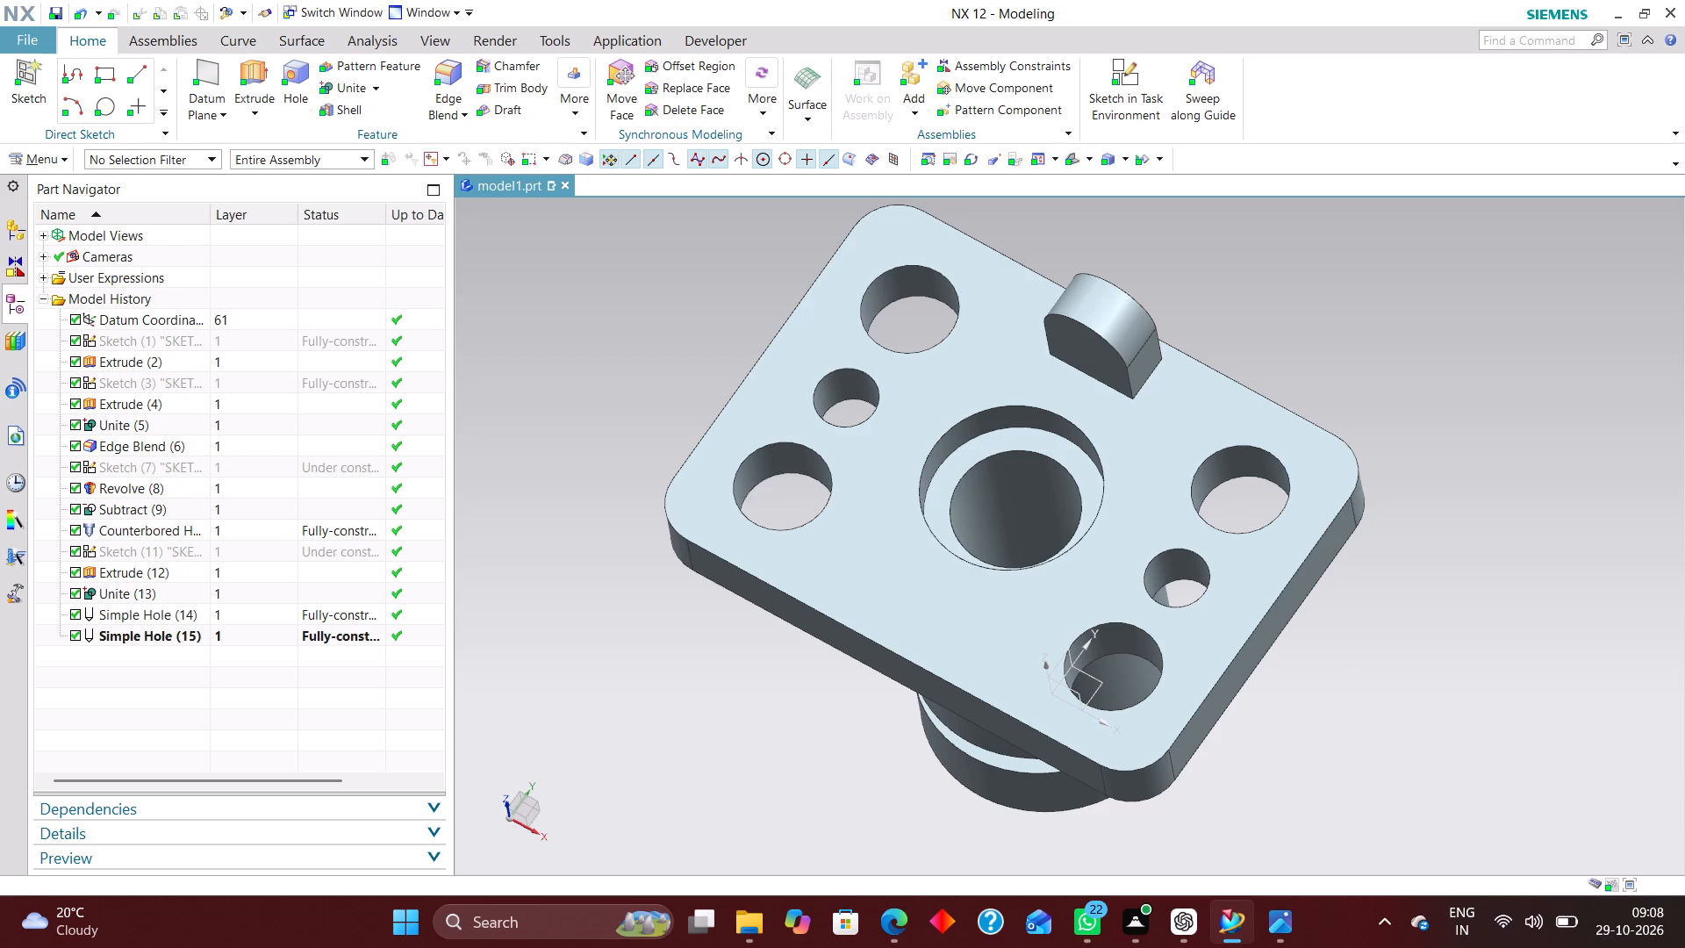
pyautogui.moveTo(1376, 323); pyautogui.dragTo(1223, 427, button='middle')
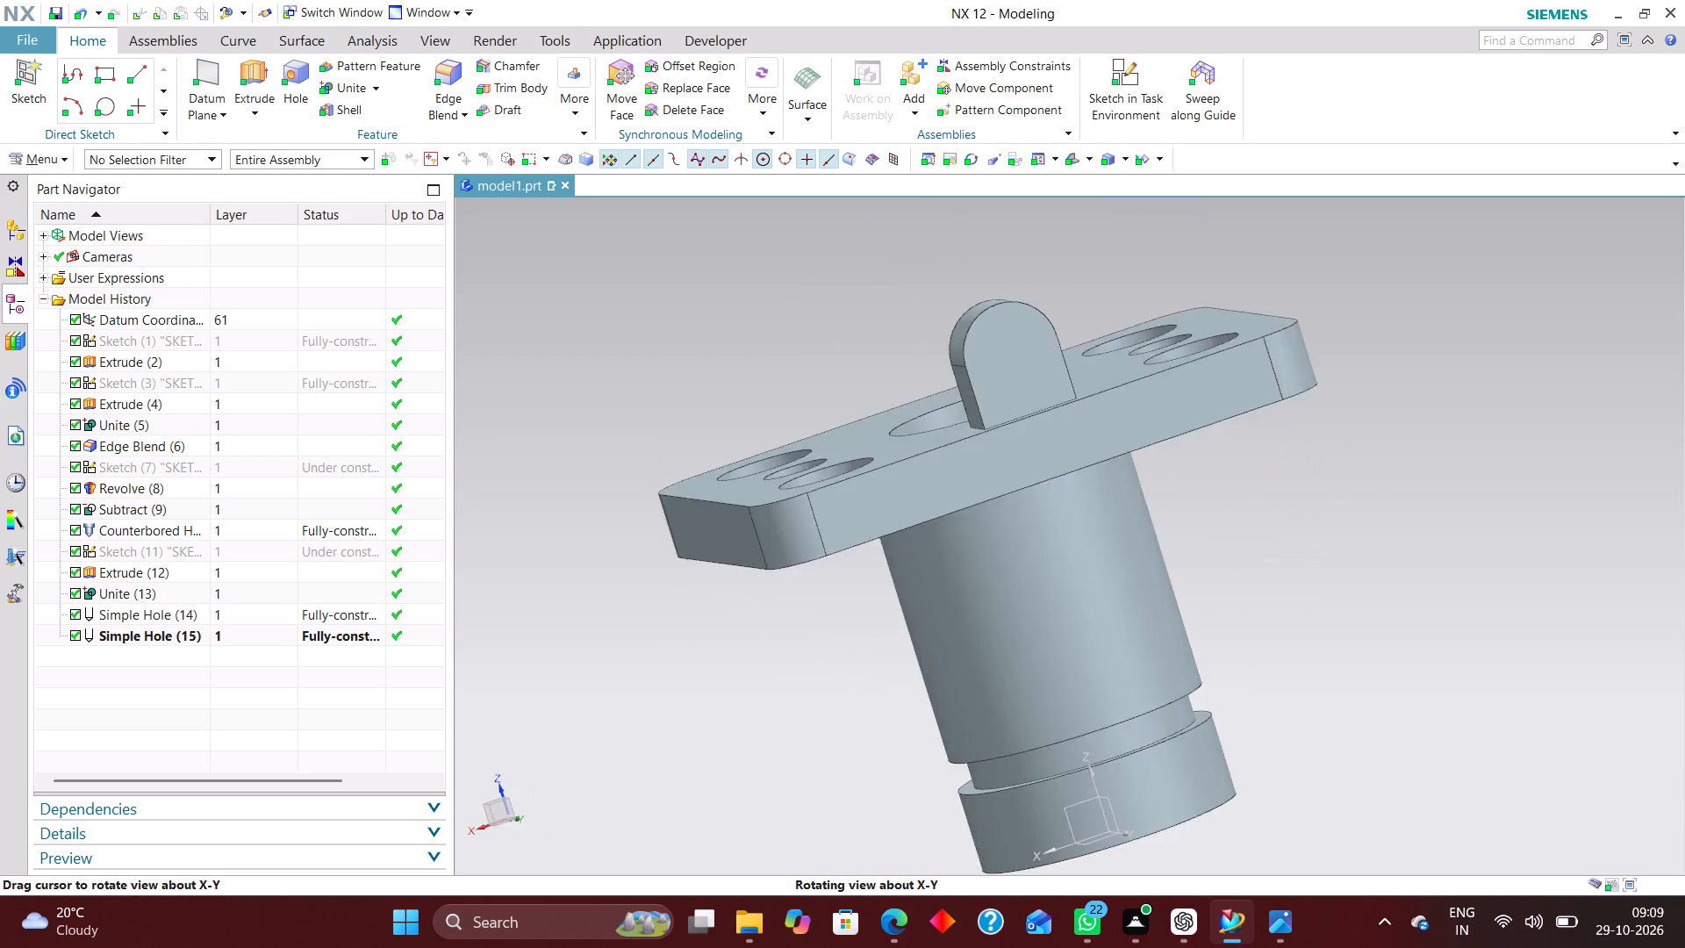
# Edit the plate's rectangle sketch with rollback, set its horizontal dimension to 160 mm and finish the sketch.
pyautogui.moveTo(1223, 427); pyautogui.dragTo(1381, 449, button='middle')
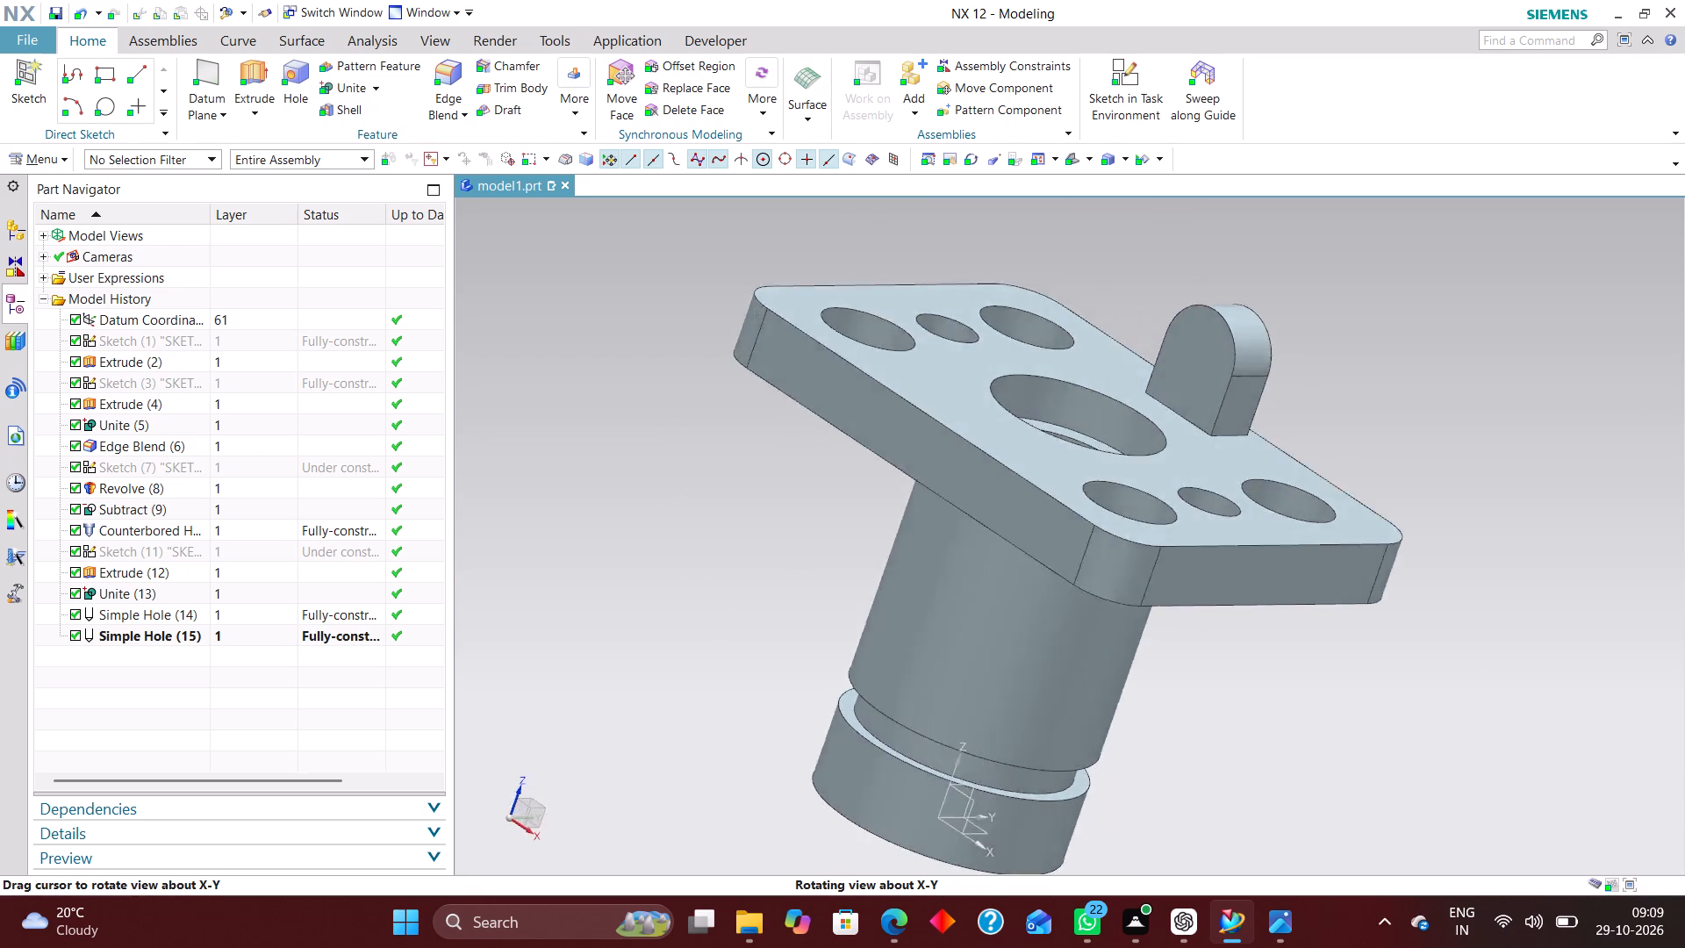
pyautogui.moveTo(1381, 449); pyautogui.dragTo(1408, 535, button='middle')
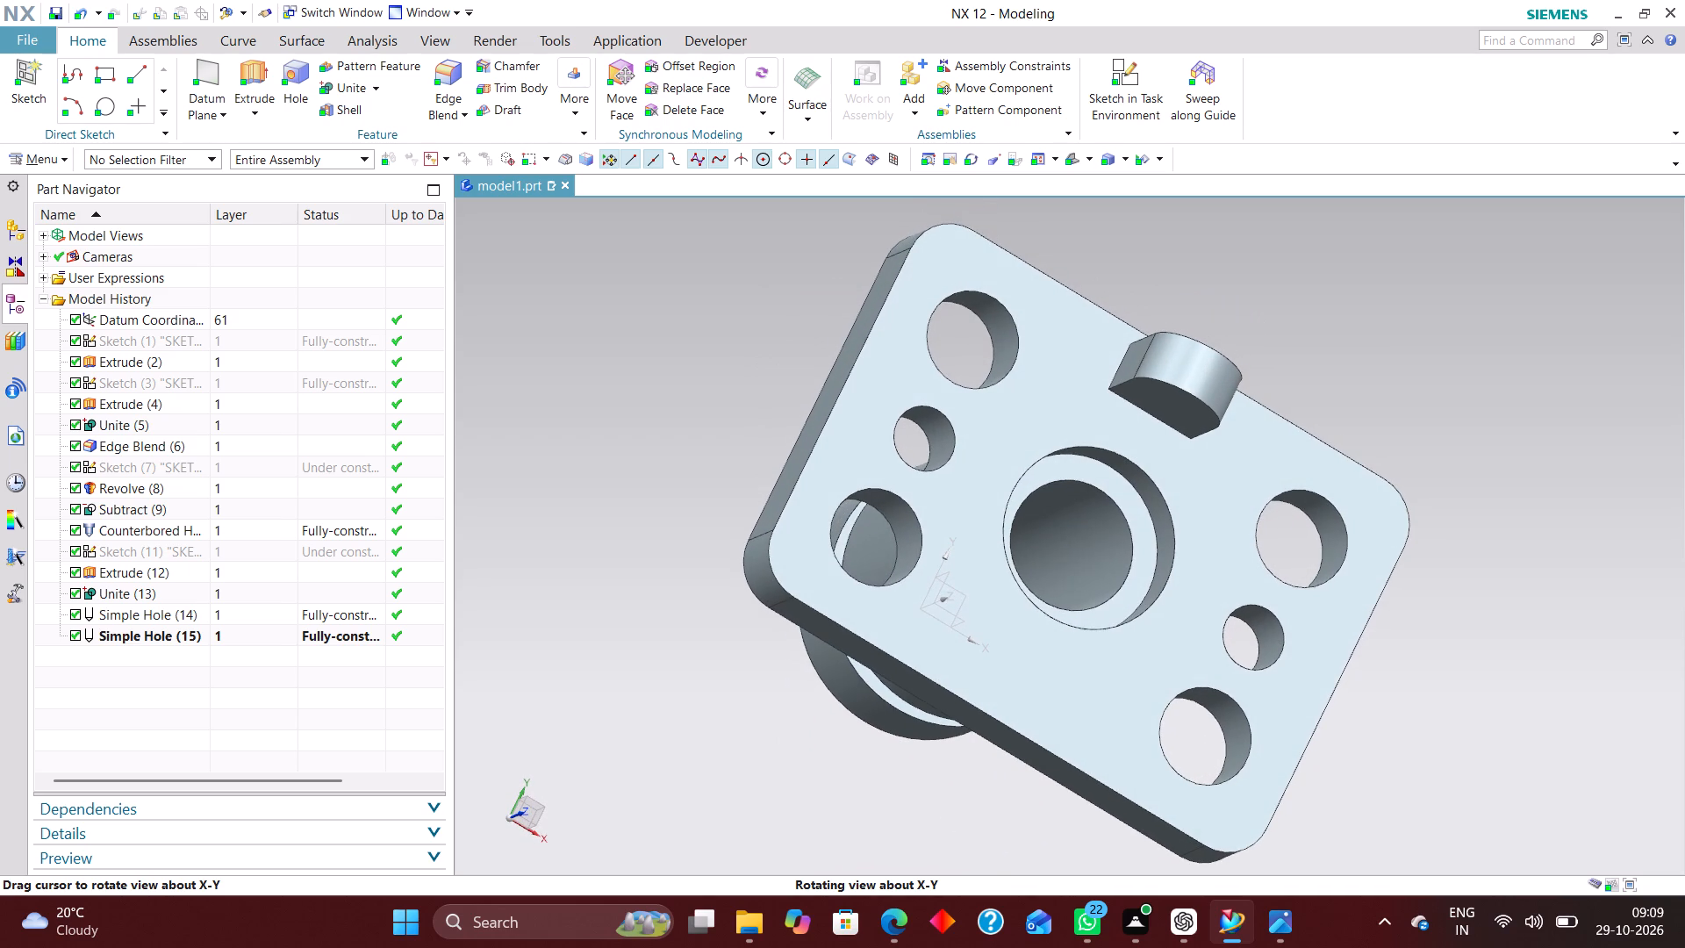
pyautogui.moveTo(1408, 535); pyautogui.dragTo(1387, 512, button='middle')
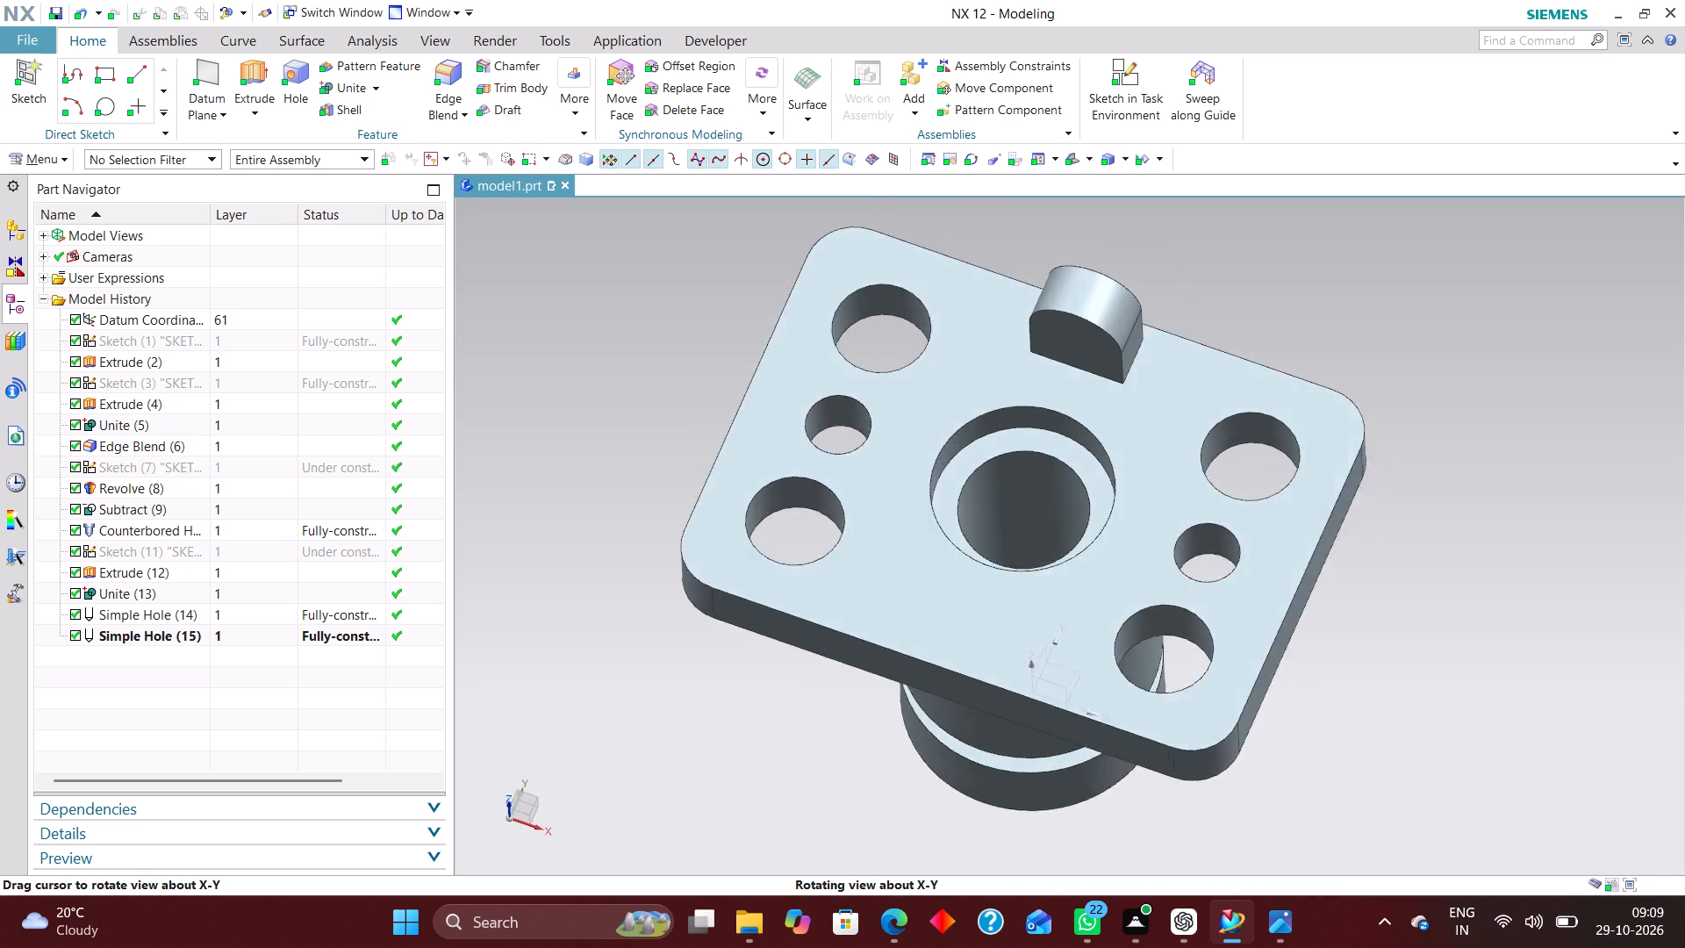
pyautogui.moveTo(1387, 512); pyautogui.dragTo(1382, 505, button='middle')
pyautogui.scroll(1, 1387, 497)
pyautogui.click(260, 385)
pyautogui.rightClick(261, 383)
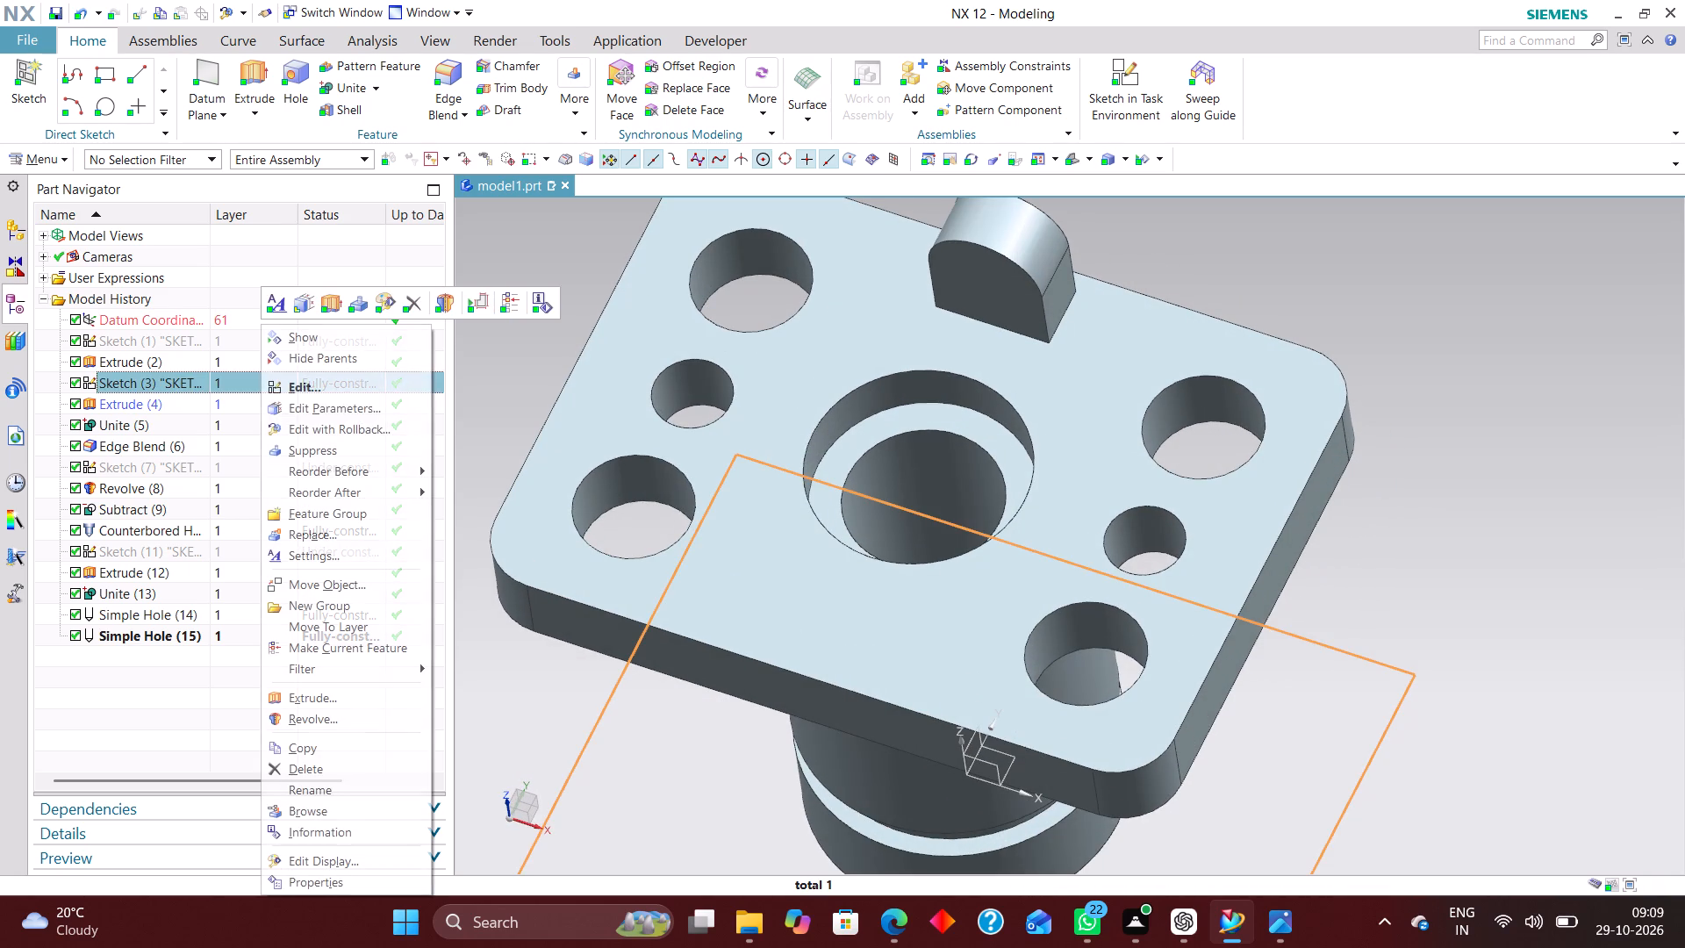
pyautogui.click(392, 428)
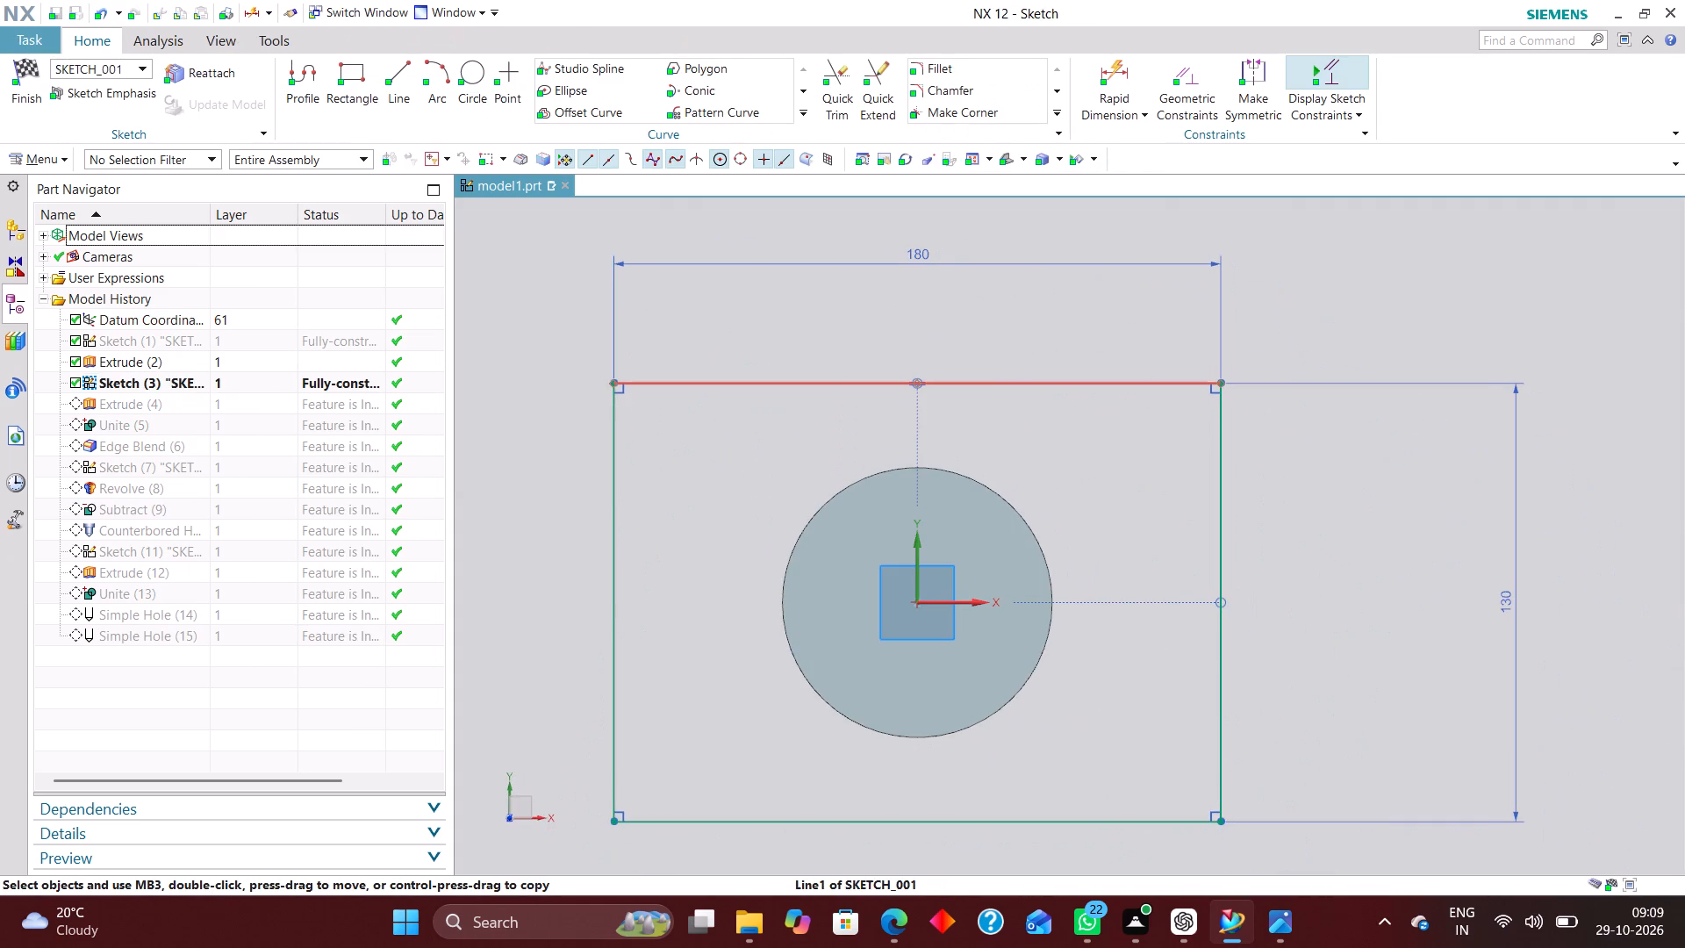
pyautogui.doubleClick(927, 261)
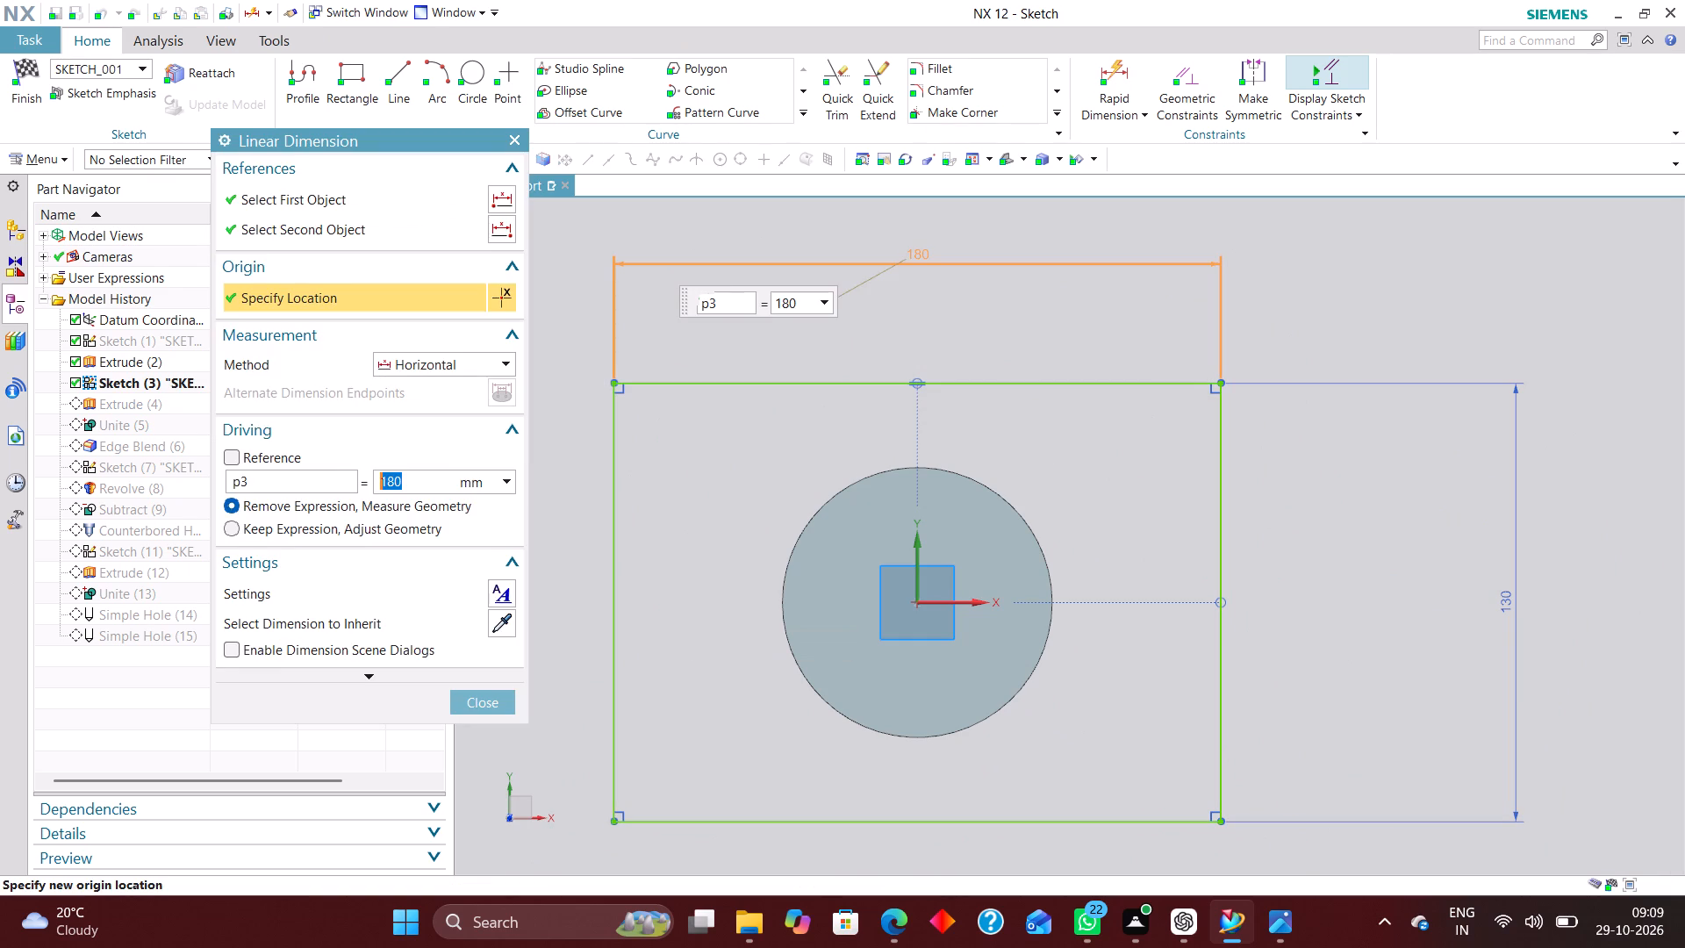
pyautogui.moveTo(800, 302); pyautogui.dragTo(728, 302)
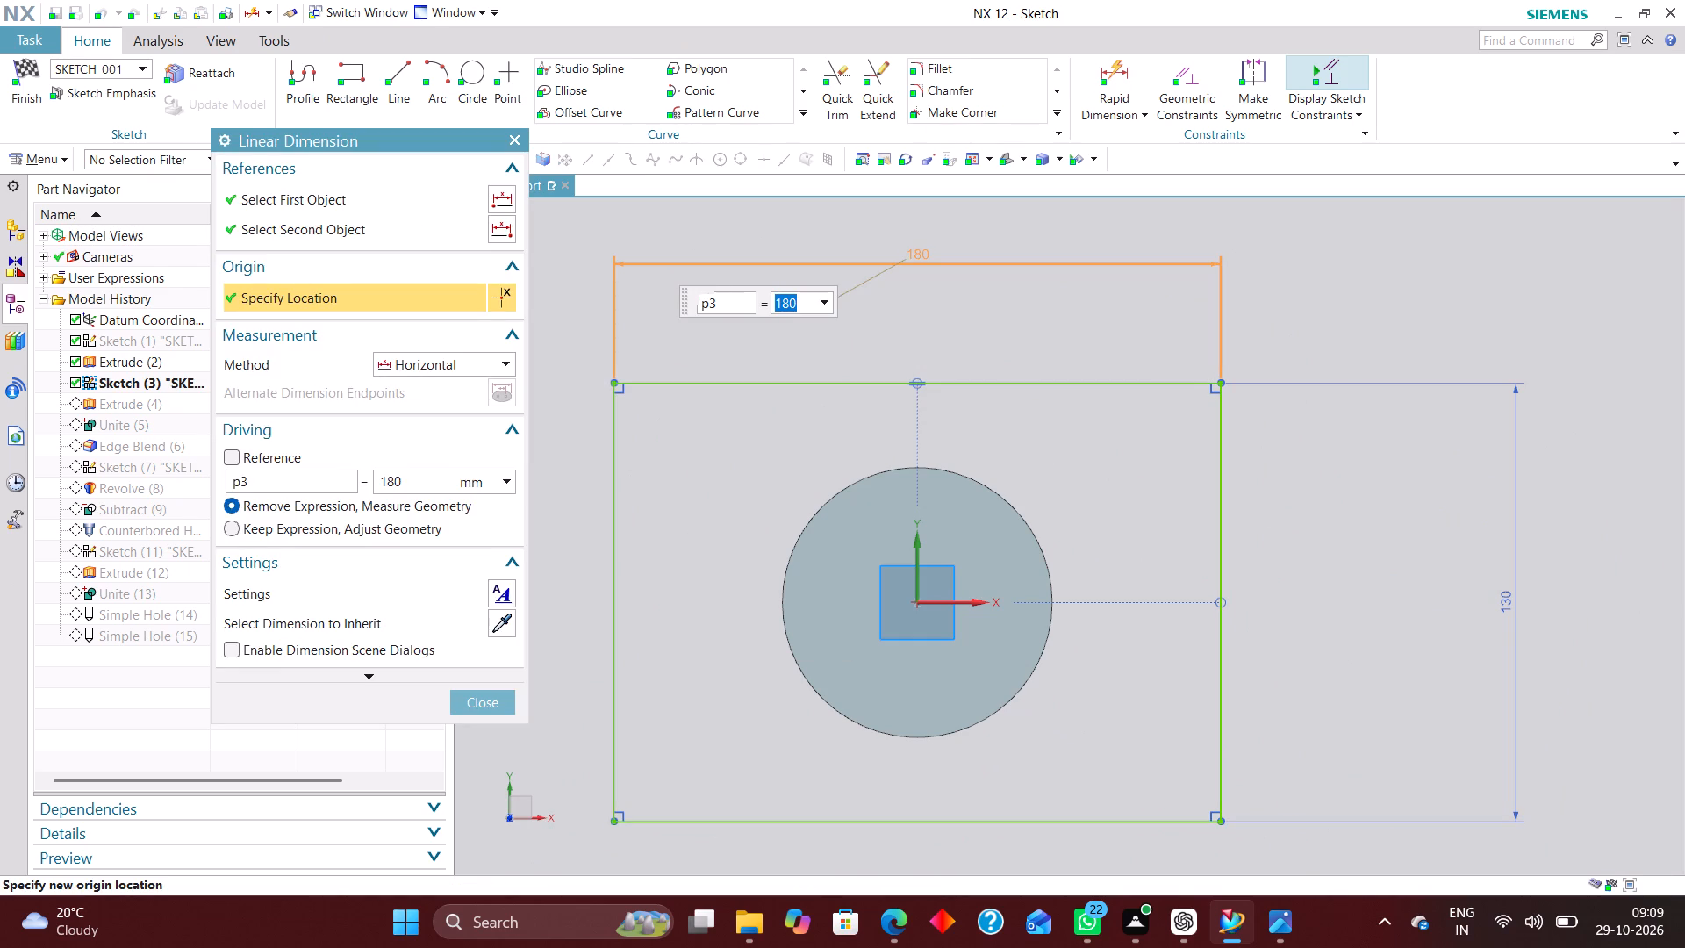
pyautogui.write('160')
pyautogui.press('Return')
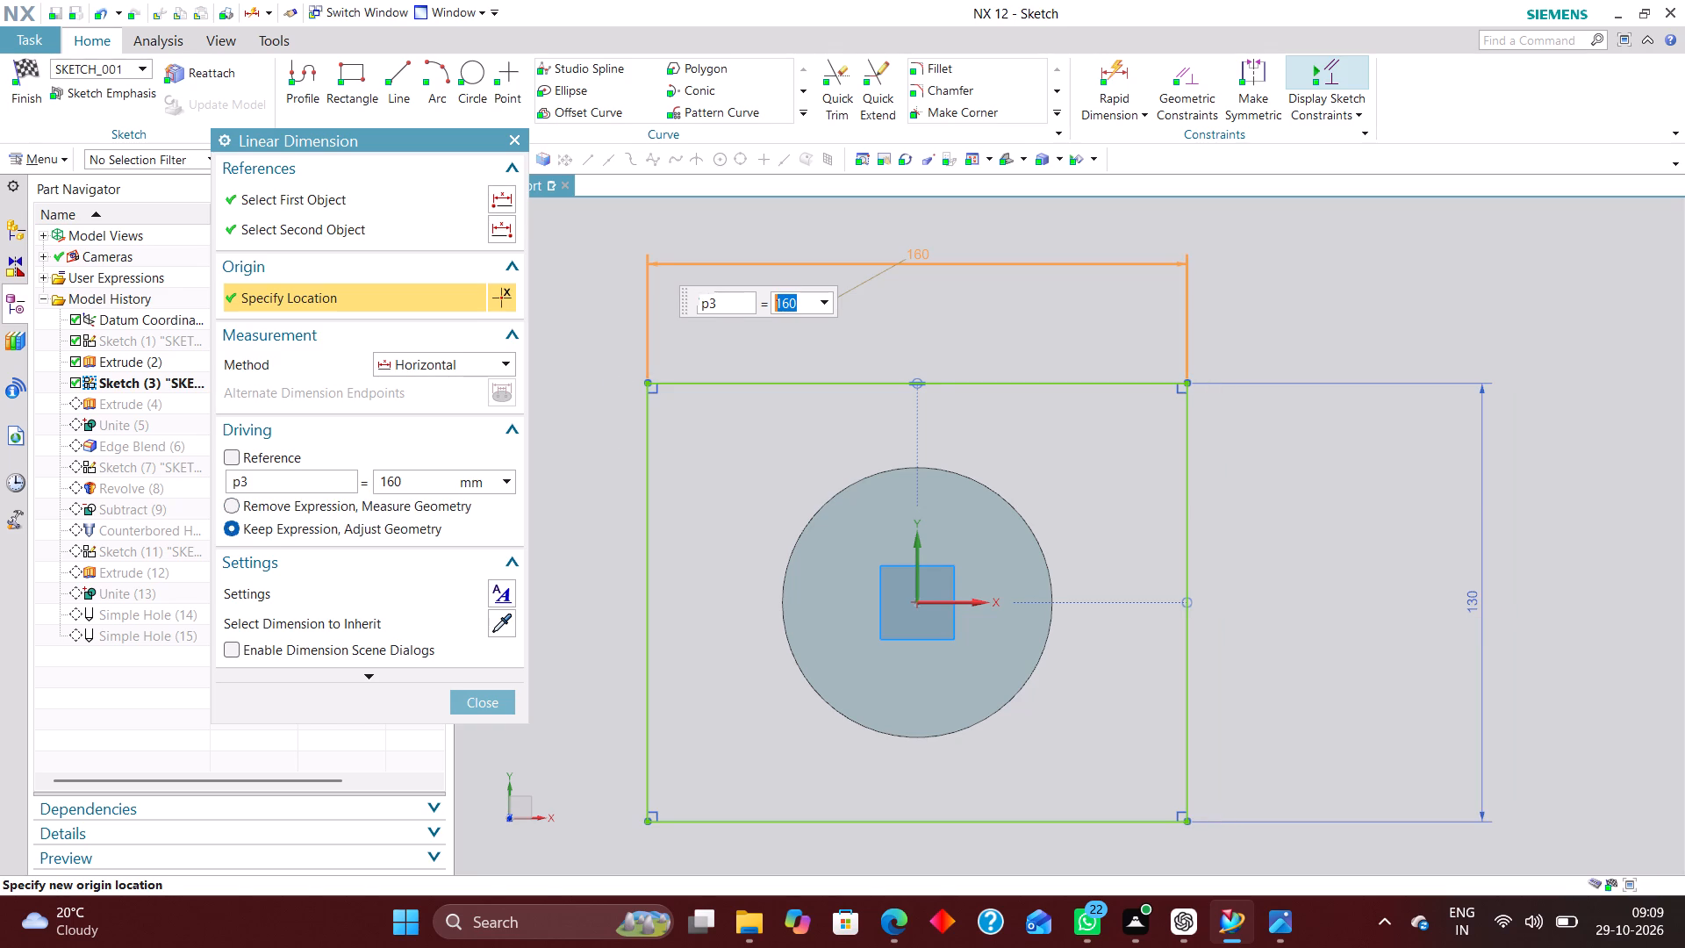
pyautogui.click(484, 702)
pyautogui.click(27, 68)
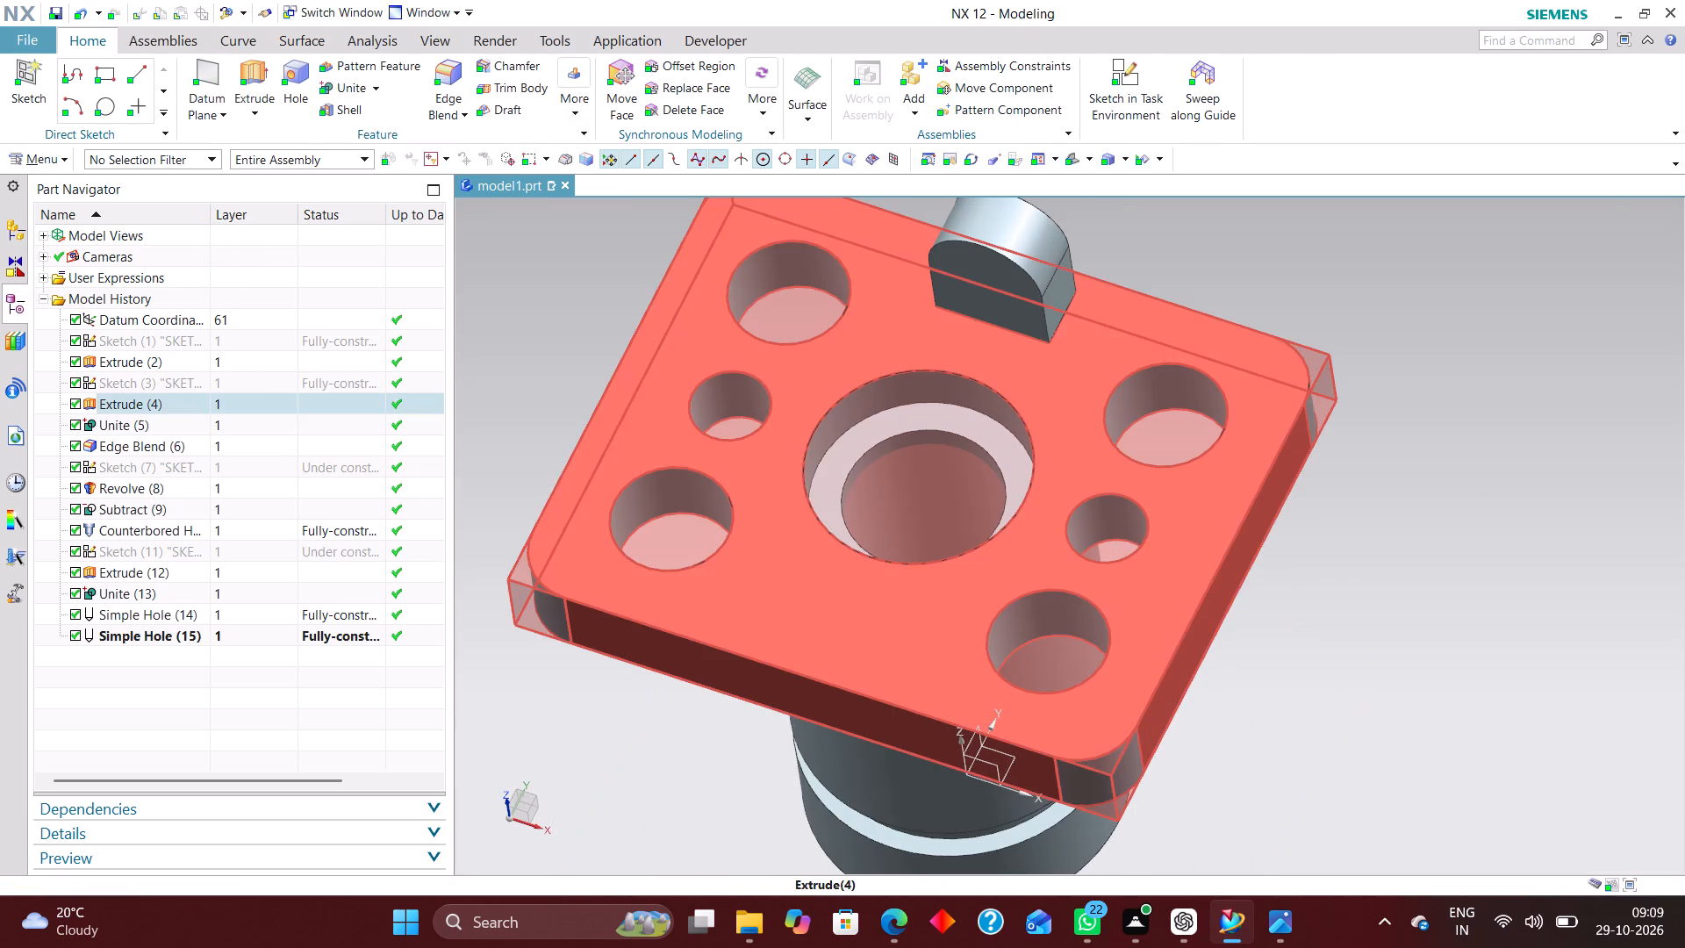
# Open the round-topped lug's extrusion for editing and extend its end distance to 65 mm, flush with the plate's edge.
pyautogui.moveTo(1405, 413); pyautogui.dragTo(1395, 442, button='middle')
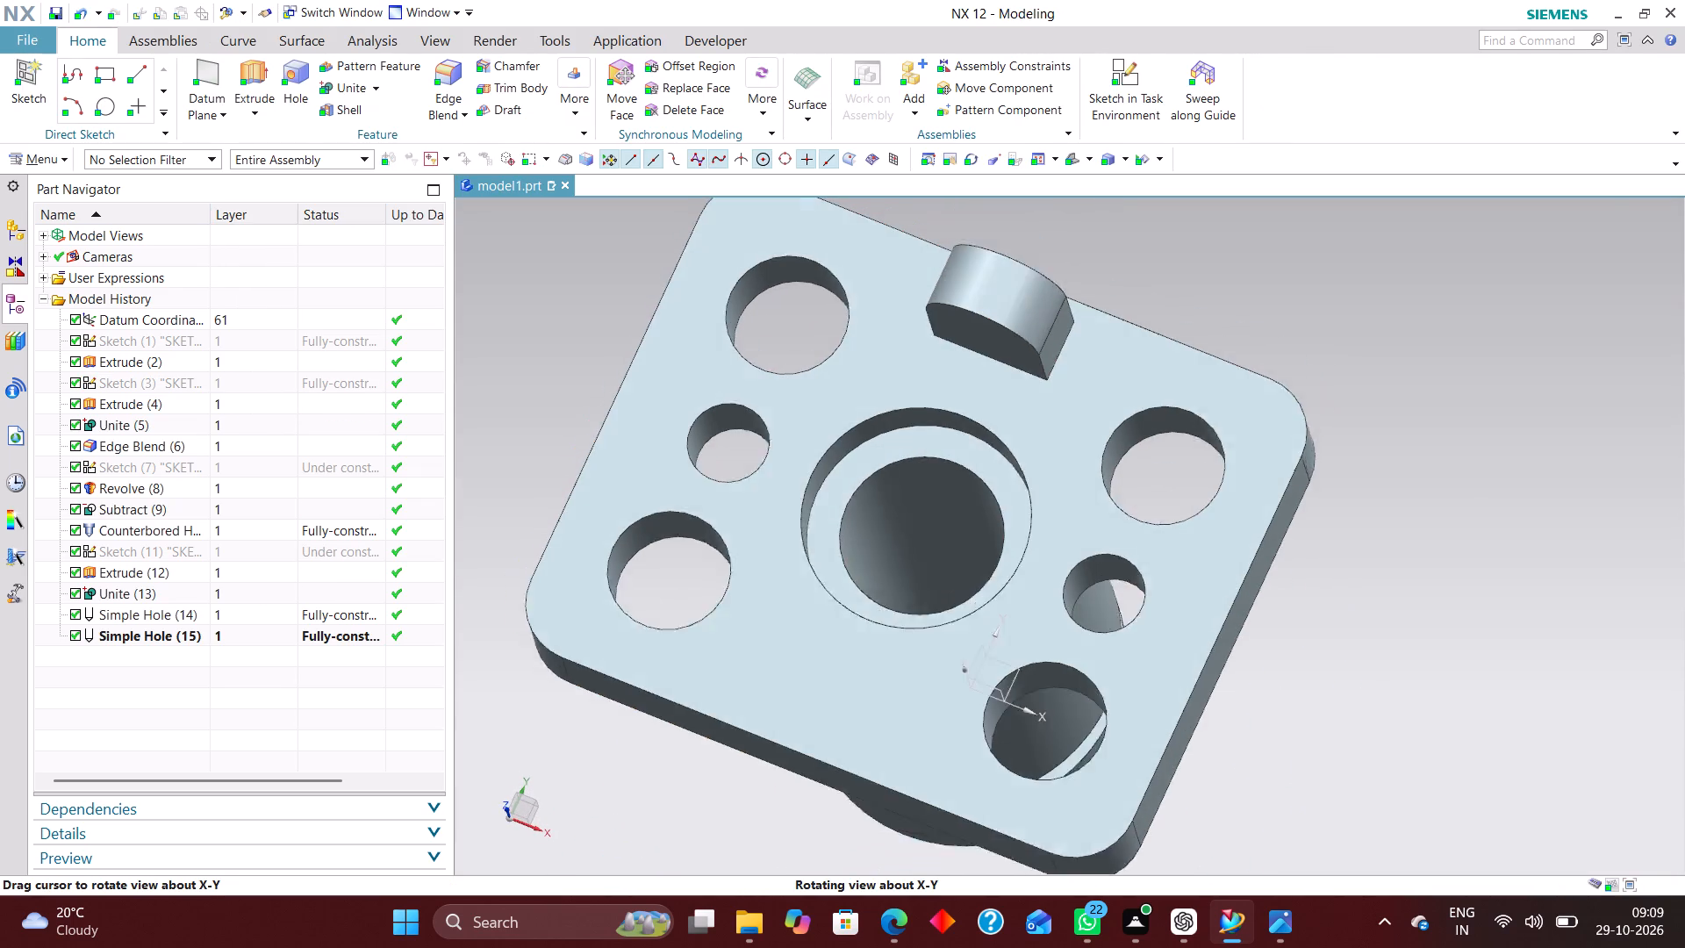
pyautogui.moveTo(1395, 442); pyautogui.dragTo(1392, 445, button='middle')
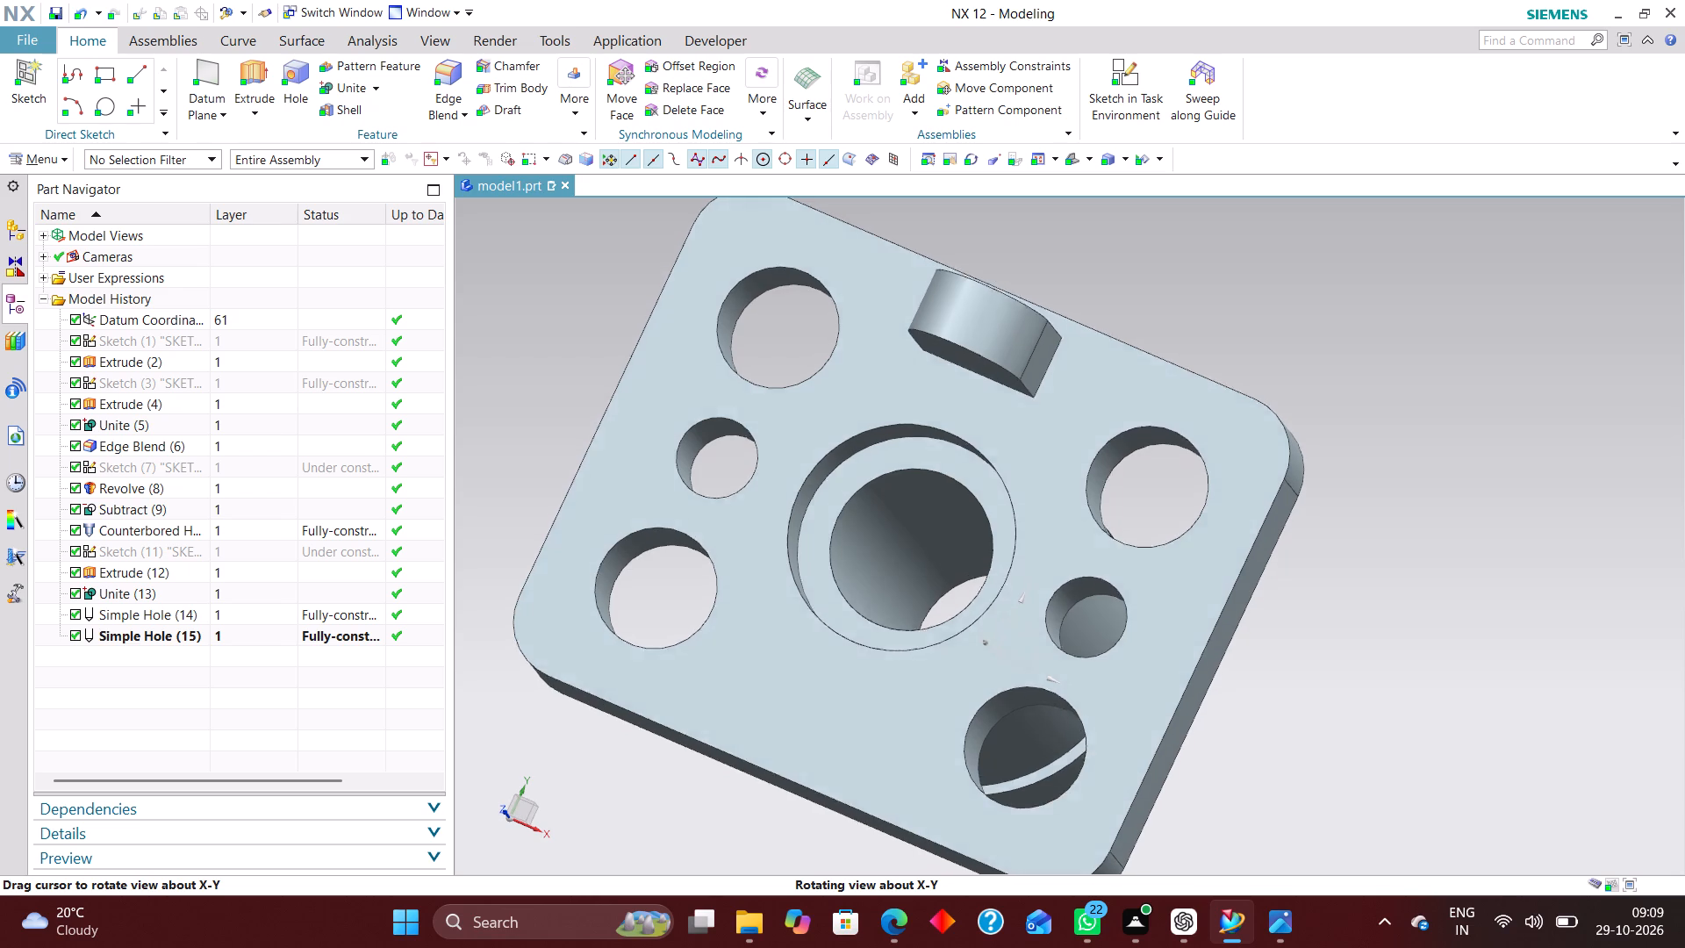
pyautogui.moveTo(1392, 445); pyautogui.dragTo(1356, 384, button='middle')
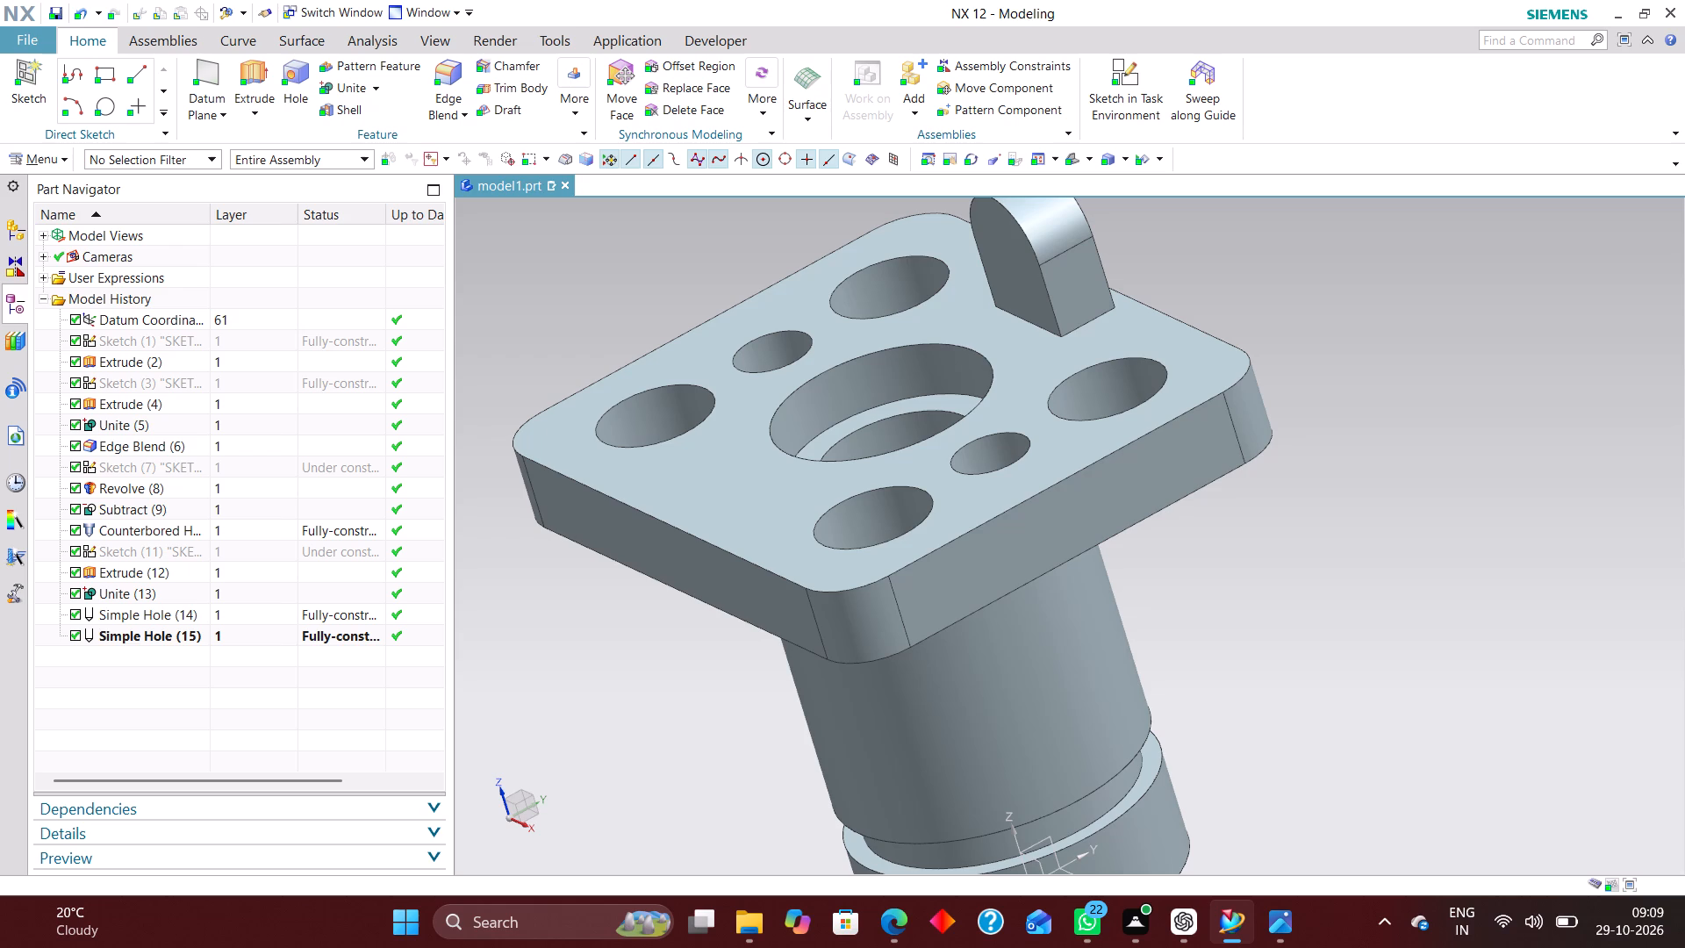
pyautogui.scroll(-3, 1469, 436)
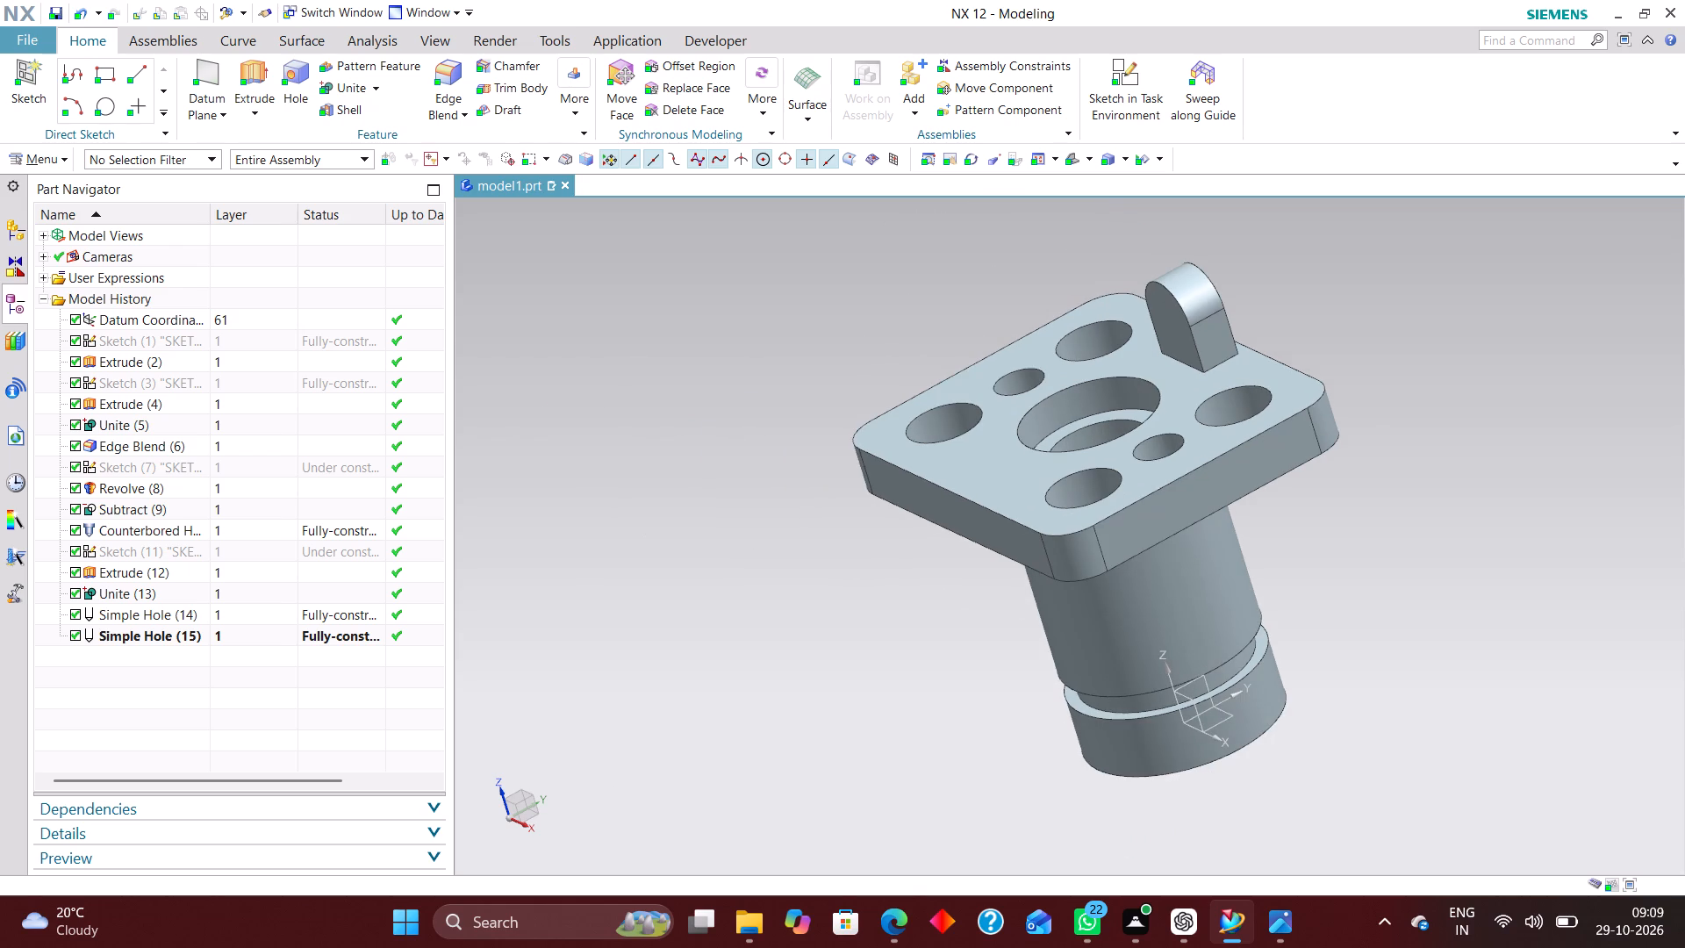
pyautogui.moveTo(1440, 496); pyautogui.dragTo(1430, 470, button='middle')
pyautogui.moveTo(1426, 478); pyautogui.dragTo(1472, 469, button='middle')
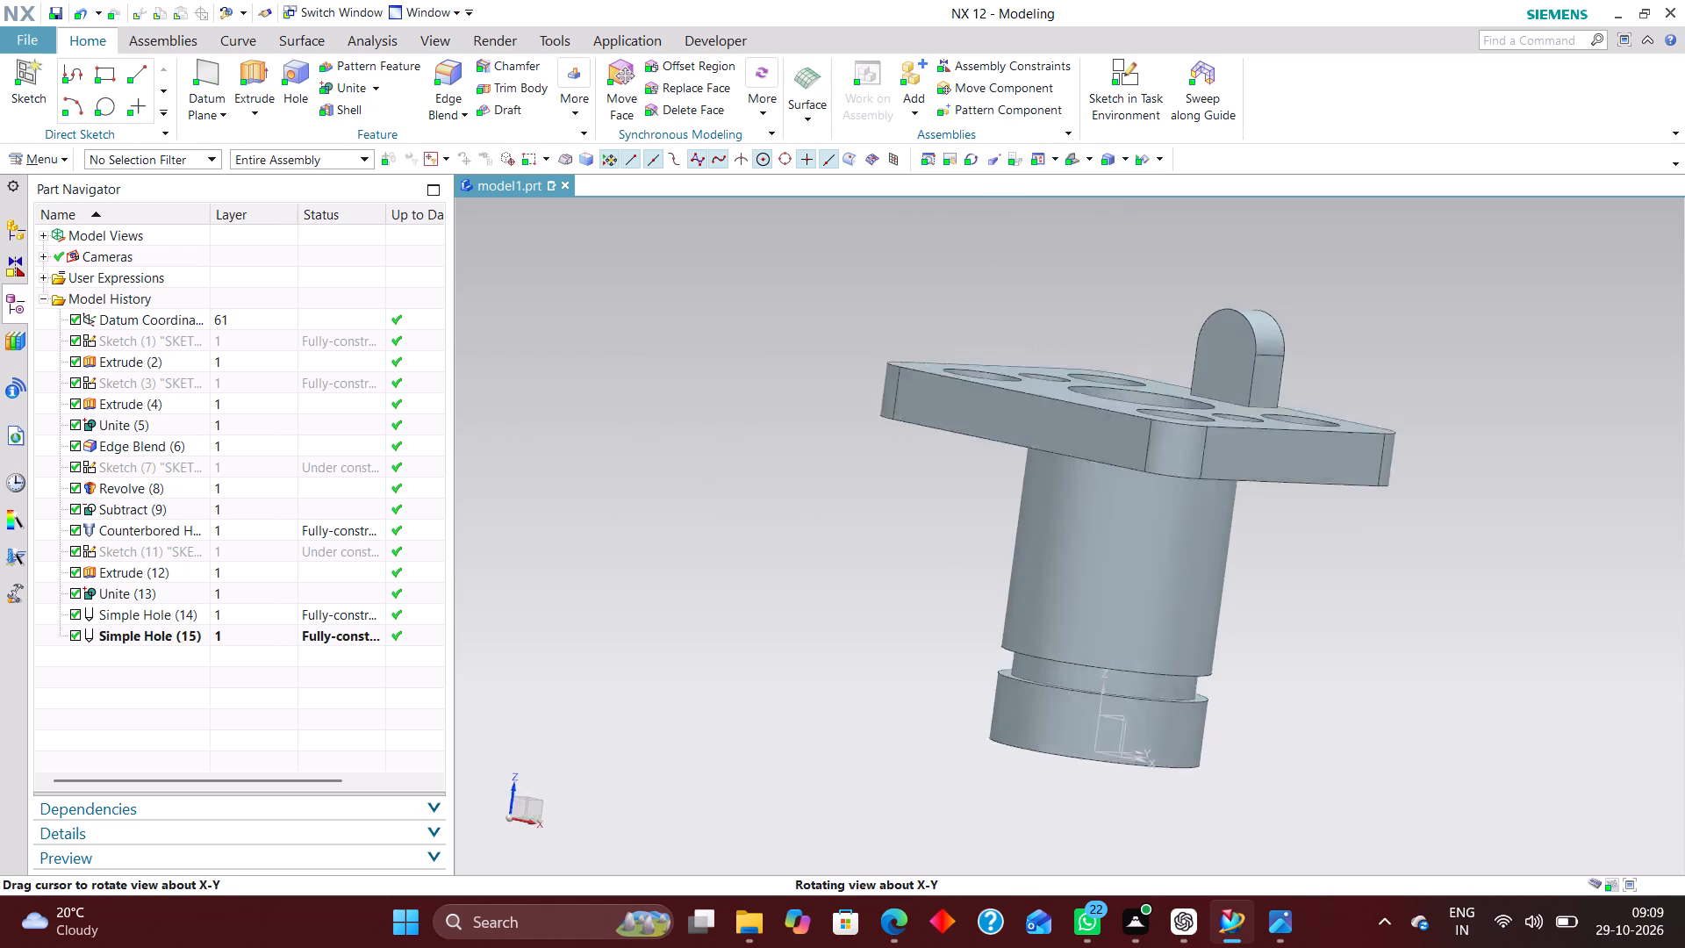
pyautogui.moveTo(1472, 469); pyautogui.dragTo(1470, 499, button='middle')
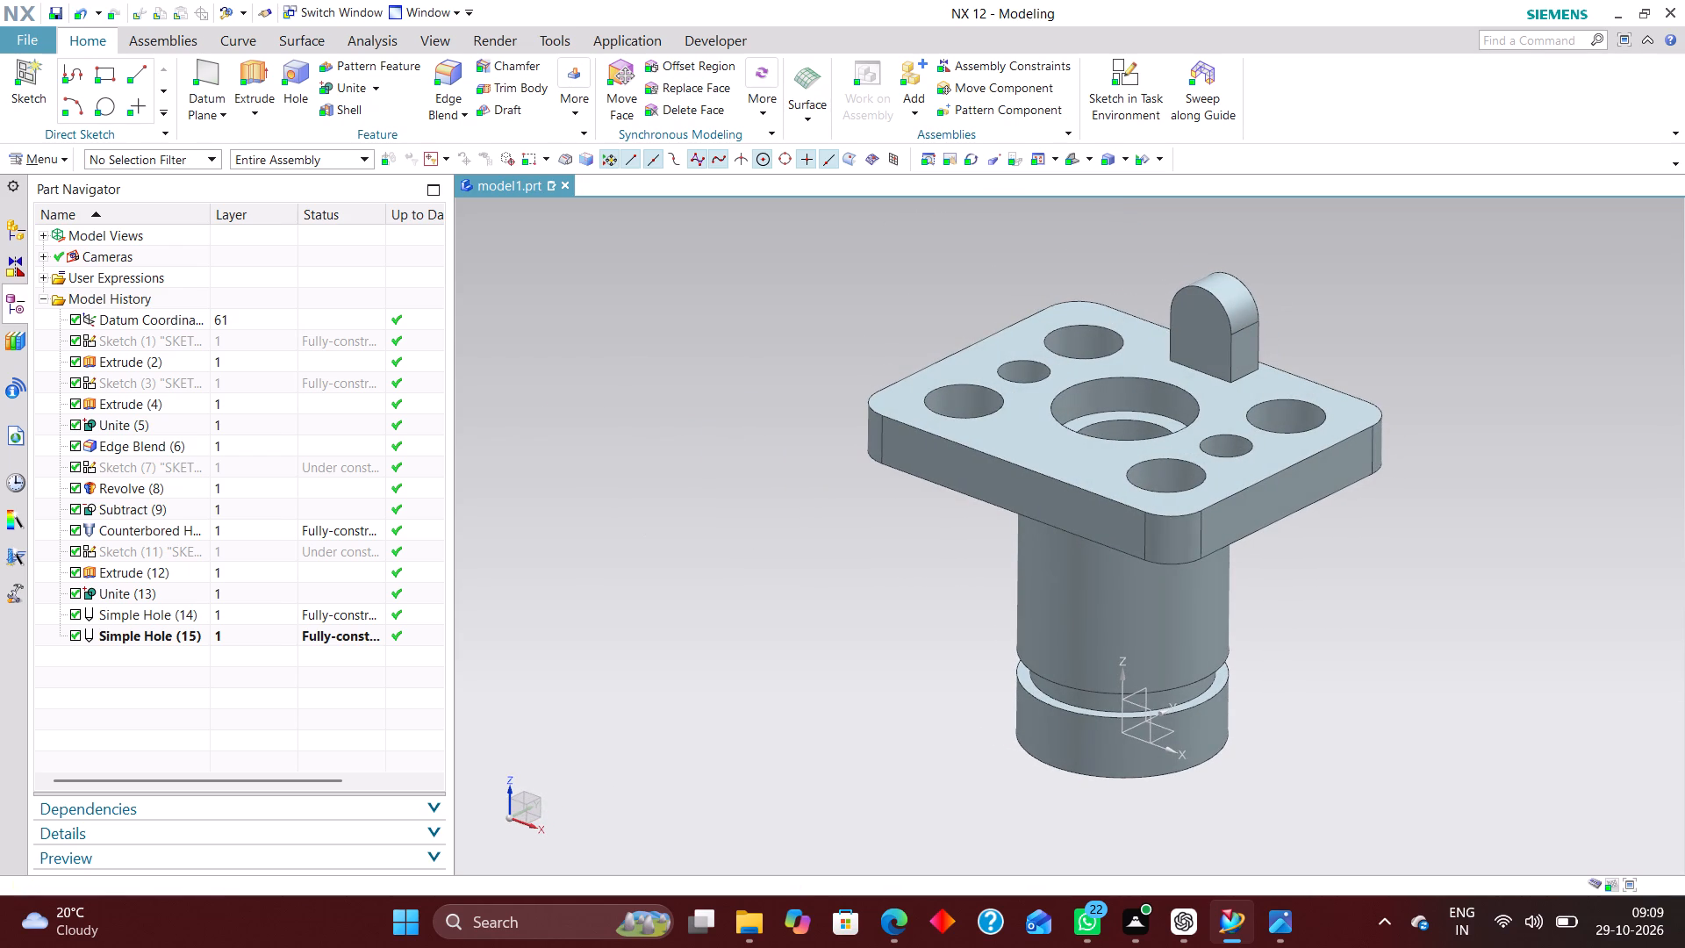
pyautogui.click(248, 560)
pyautogui.click(238, 576)
pyautogui.rightClick(240, 576)
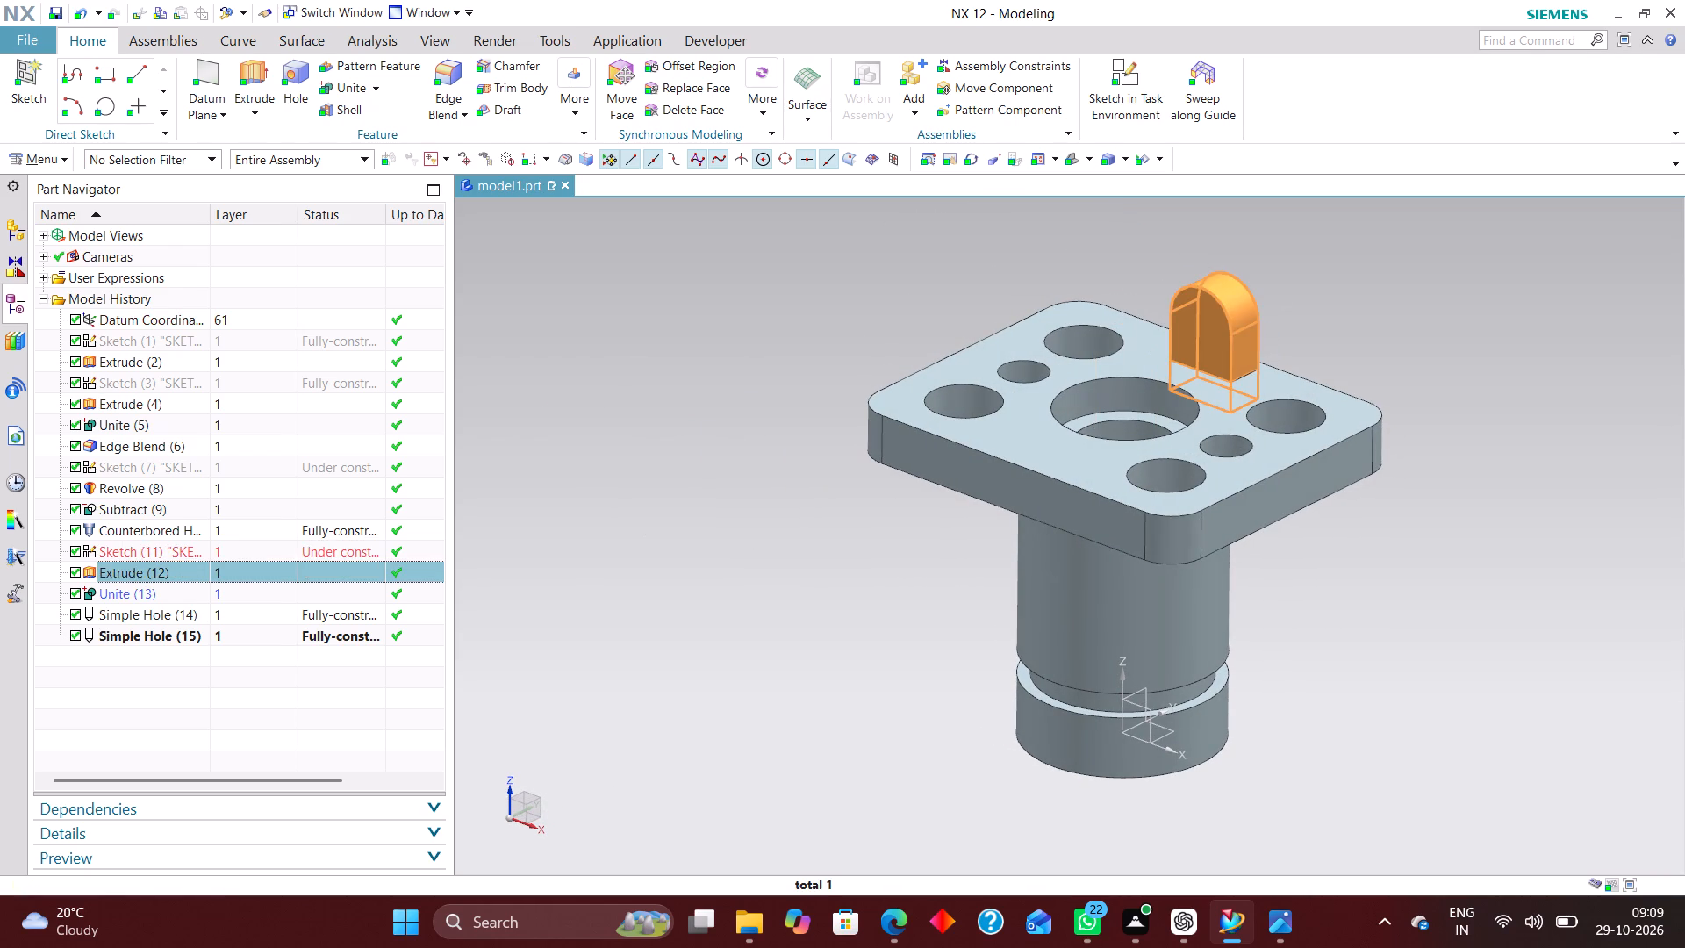
pyautogui.click(353, 140)
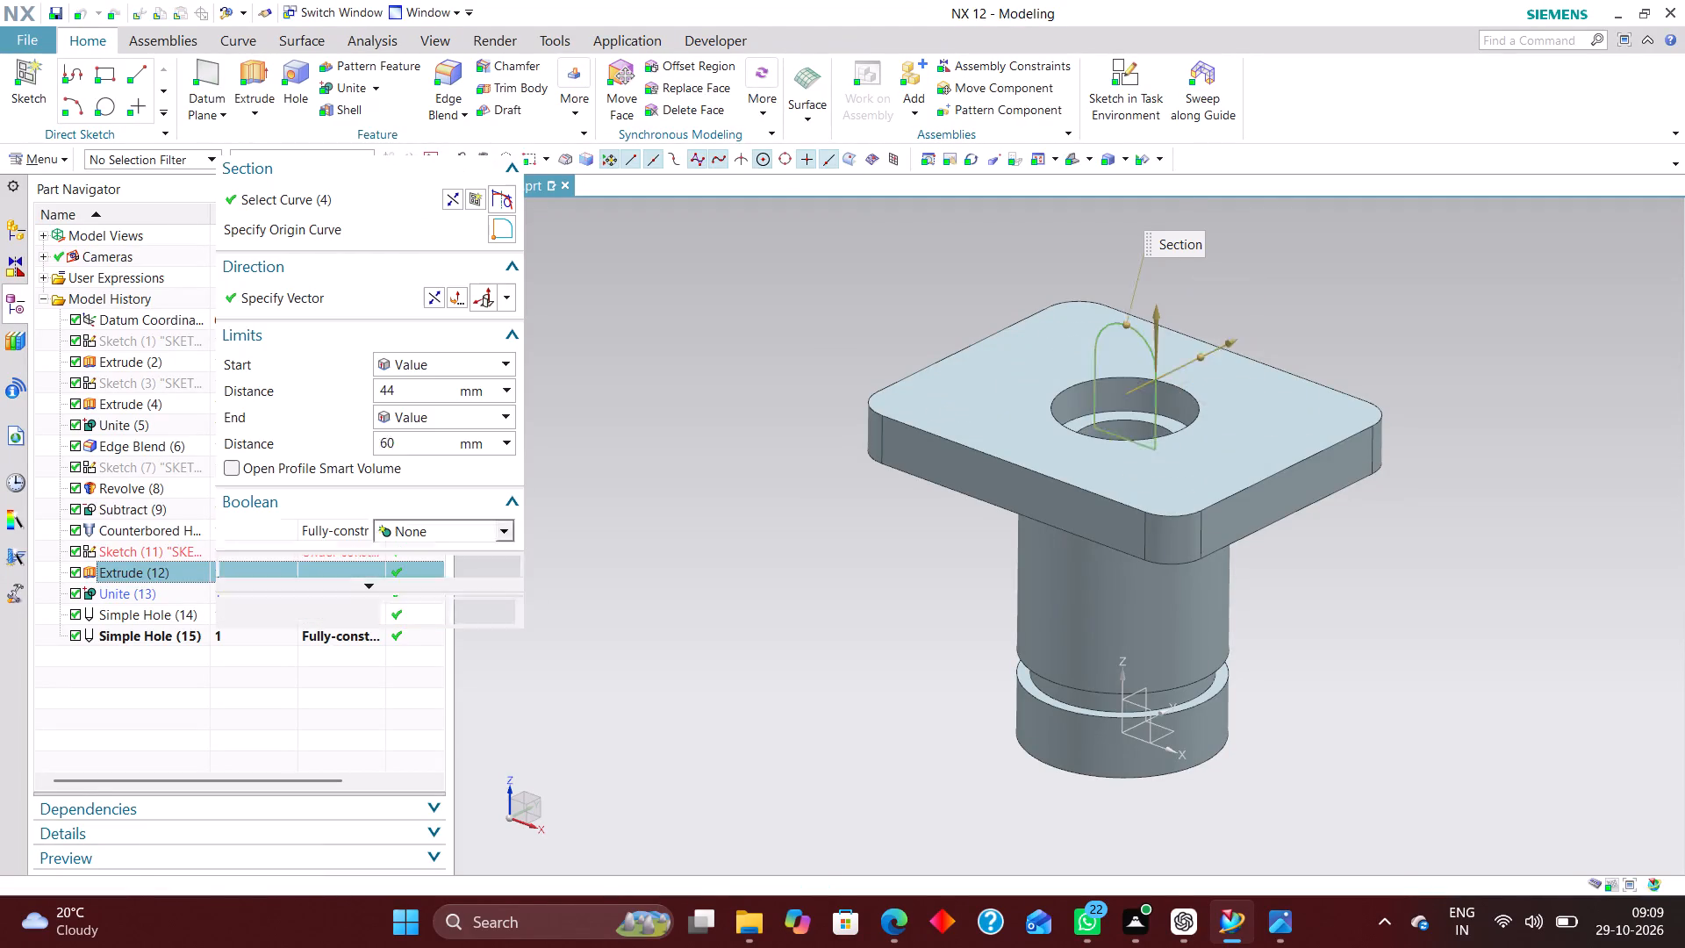
pyautogui.moveTo(1506, 528); pyautogui.dragTo(1416, 500, button='middle')
pyautogui.moveTo(1434, 446); pyautogui.dragTo(1248, 425, button='right')
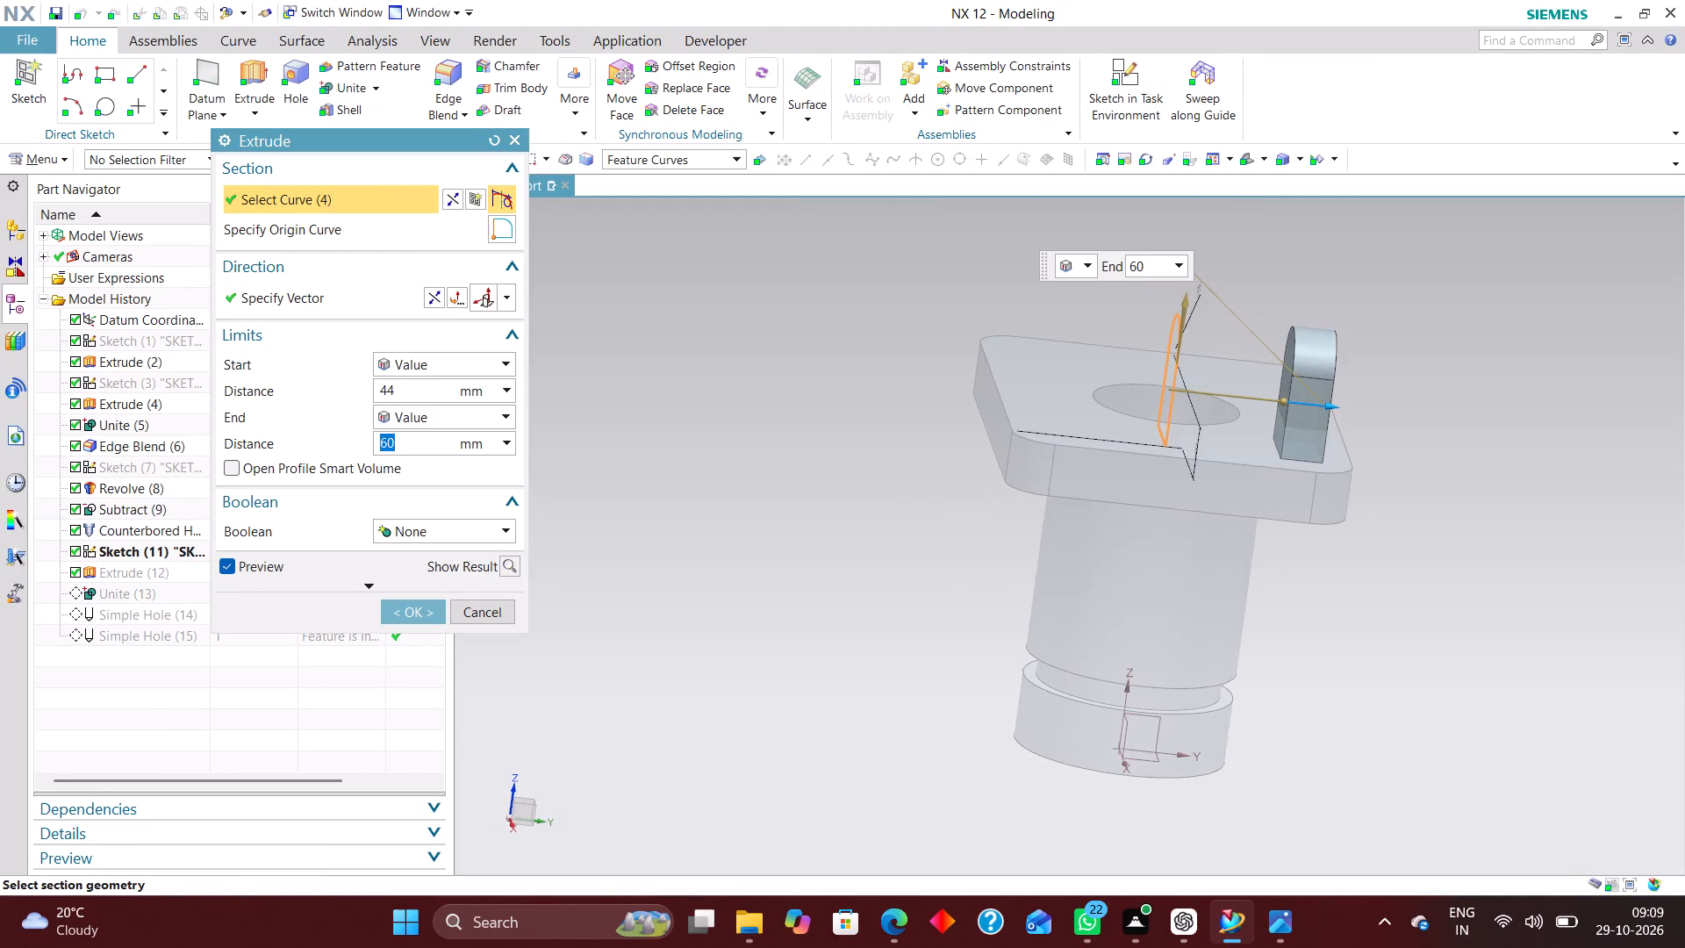
pyautogui.moveTo(1248, 425); pyautogui.dragTo(1270, 428, button='right')
pyautogui.scroll(3, 1383, 393)
pyautogui.scroll(2, 1312, 426)
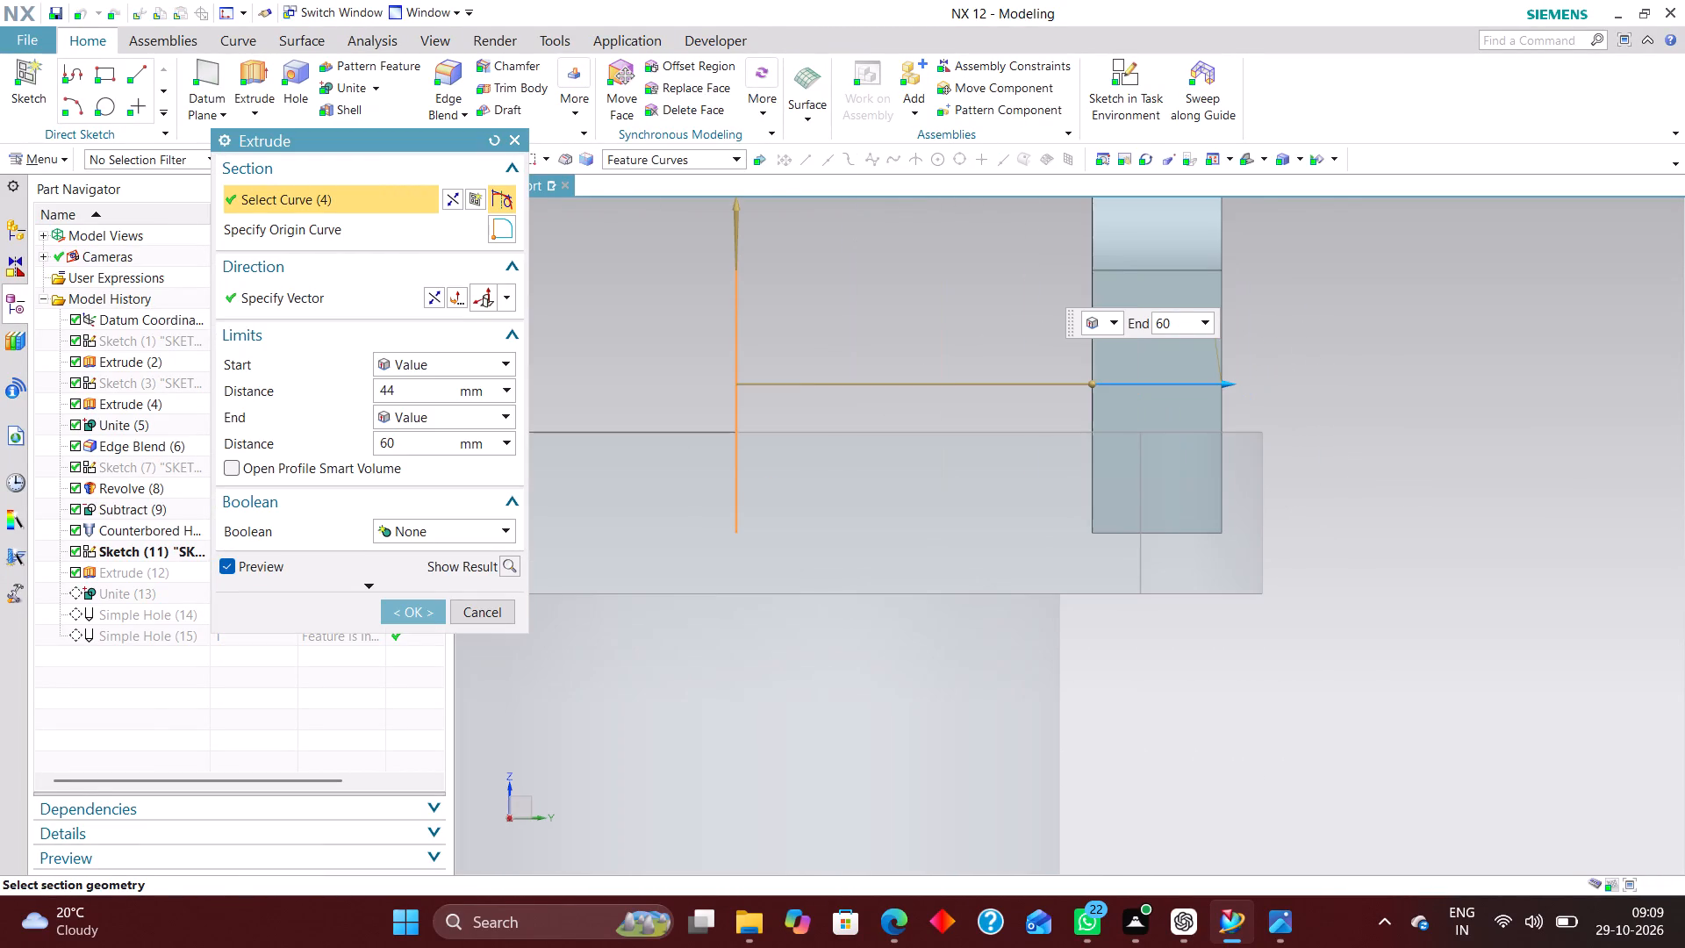
pyautogui.moveTo(1225, 384); pyautogui.dragTo(1258, 384)
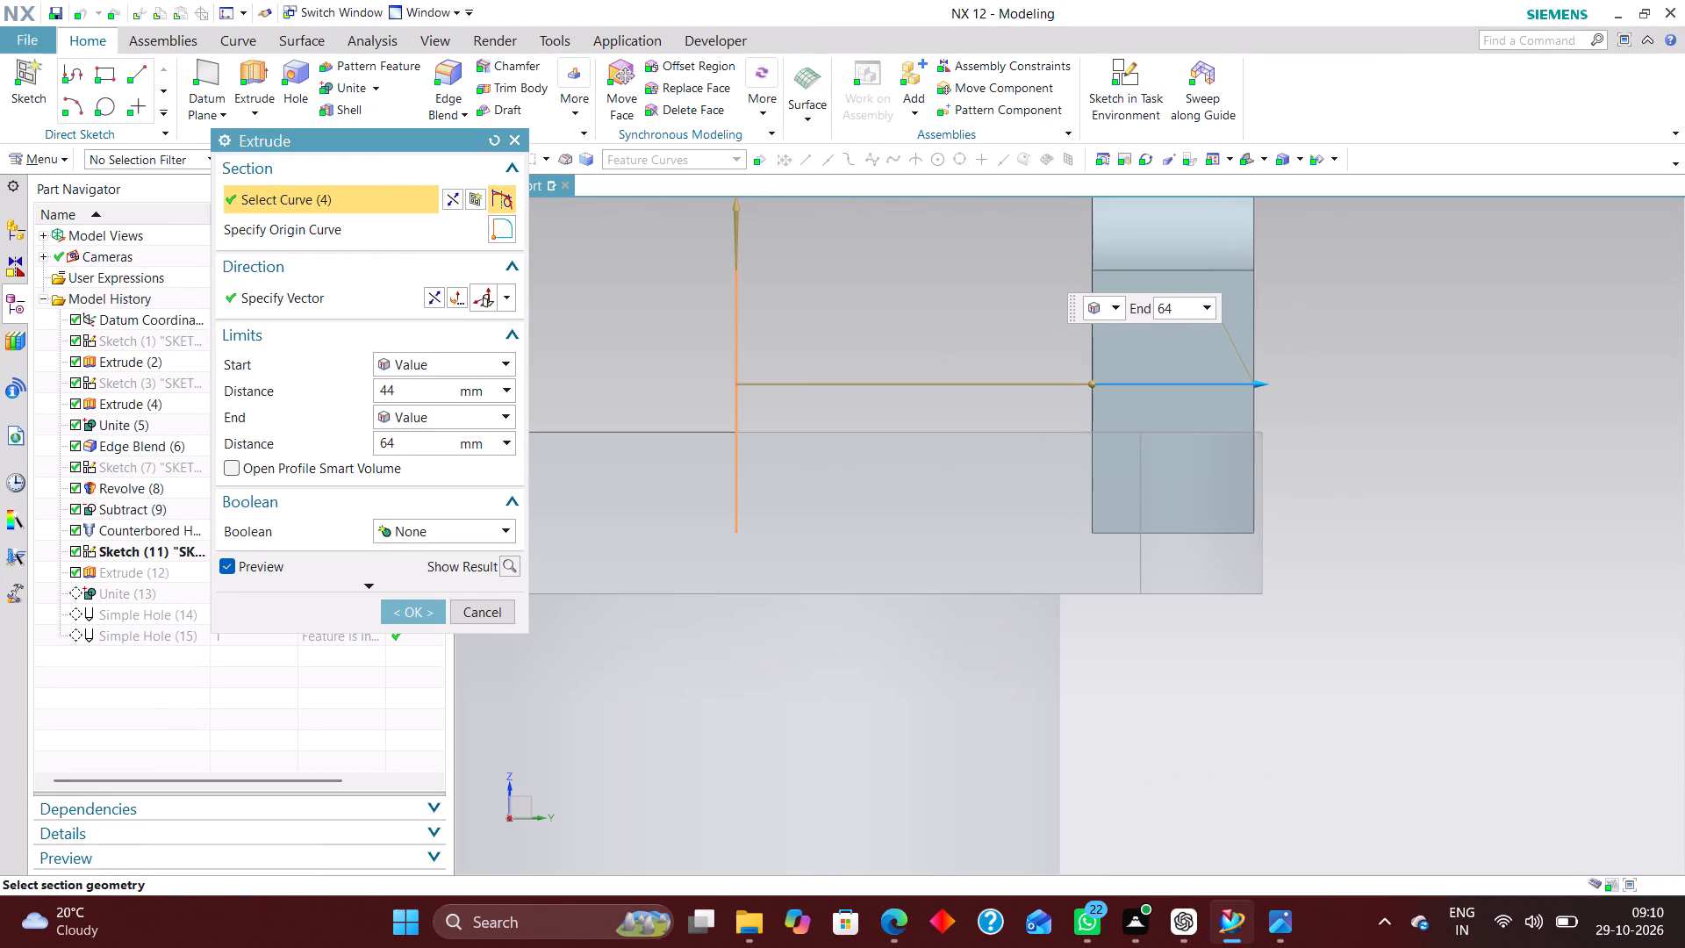
pyautogui.moveTo(1258, 384); pyautogui.dragTo(1266, 384)
# Set the lug extrusion's start distance to 49 mm and apply the edit.
pyautogui.moveTo(1092, 383); pyautogui.dragTo(1108, 384)
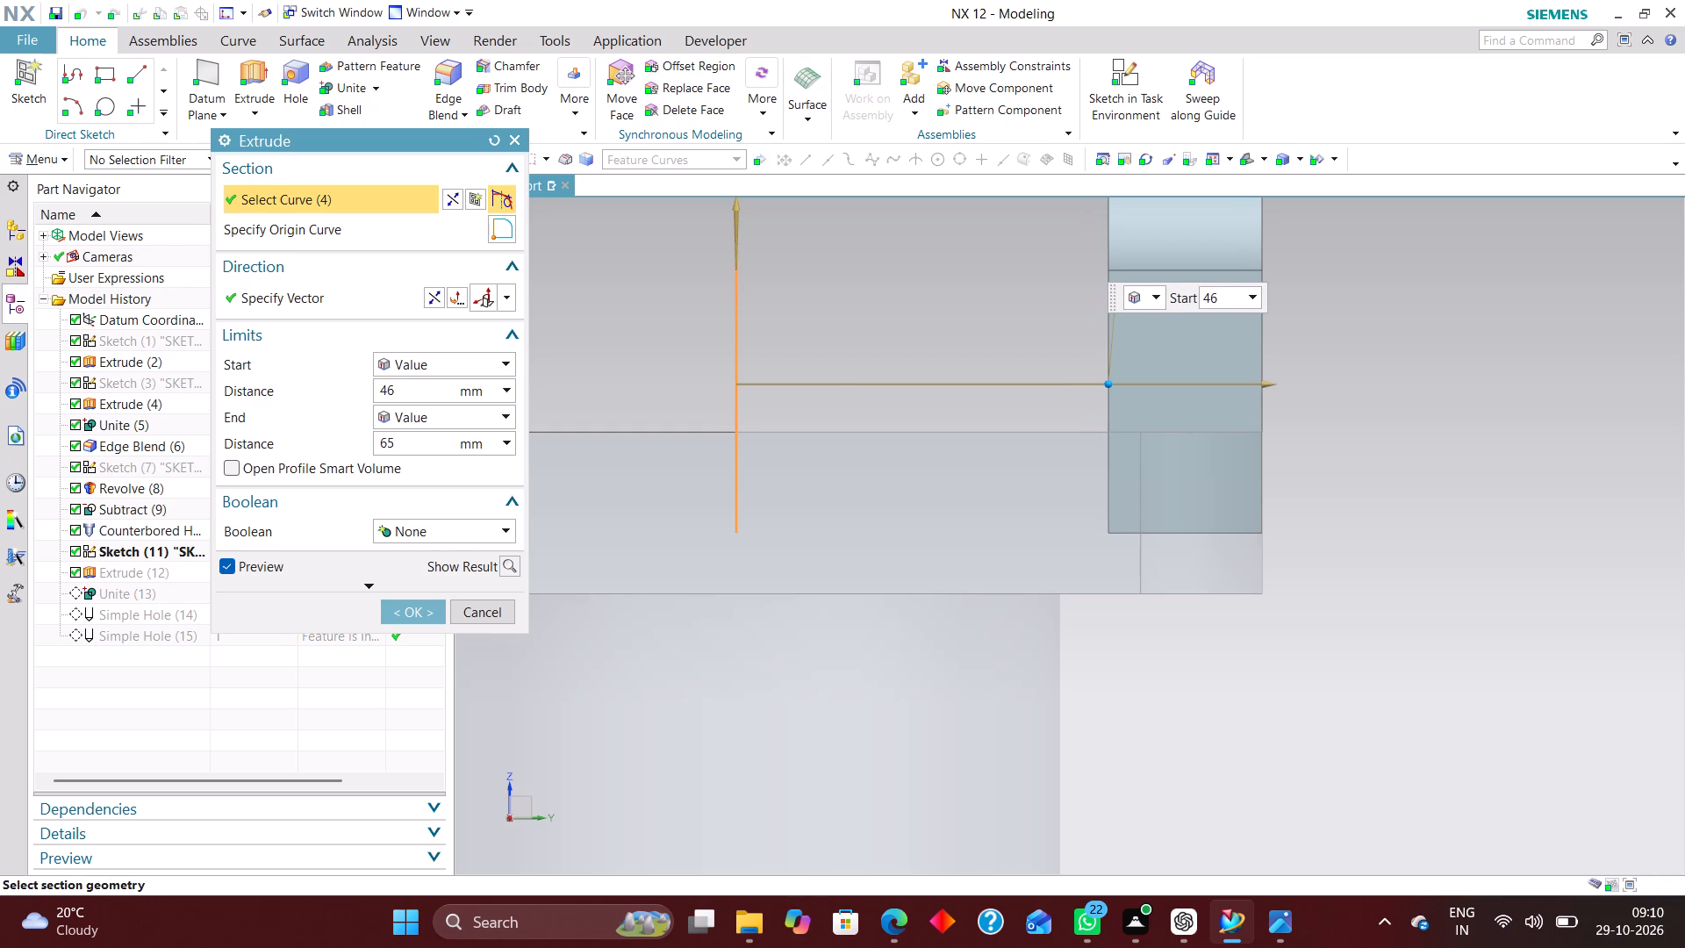
pyautogui.moveTo(1108, 384); pyautogui.dragTo(1101, 382)
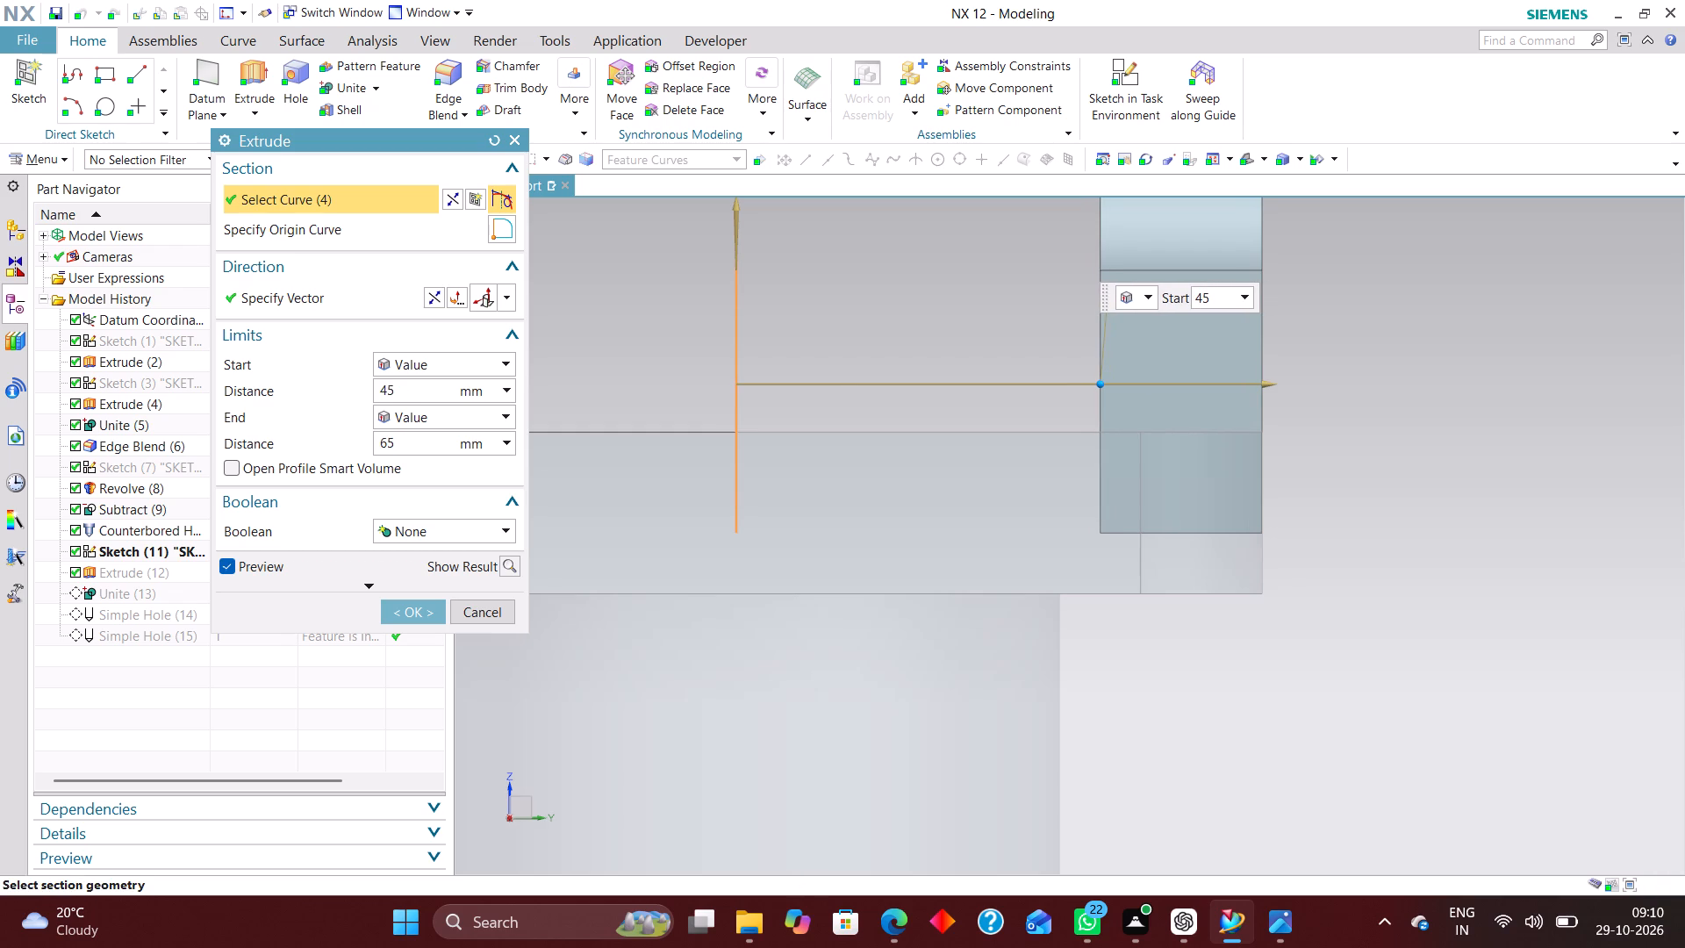
pyautogui.moveTo(1101, 382); pyautogui.dragTo(1101, 382)
pyautogui.moveTo(1101, 382); pyautogui.dragTo(1138, 384)
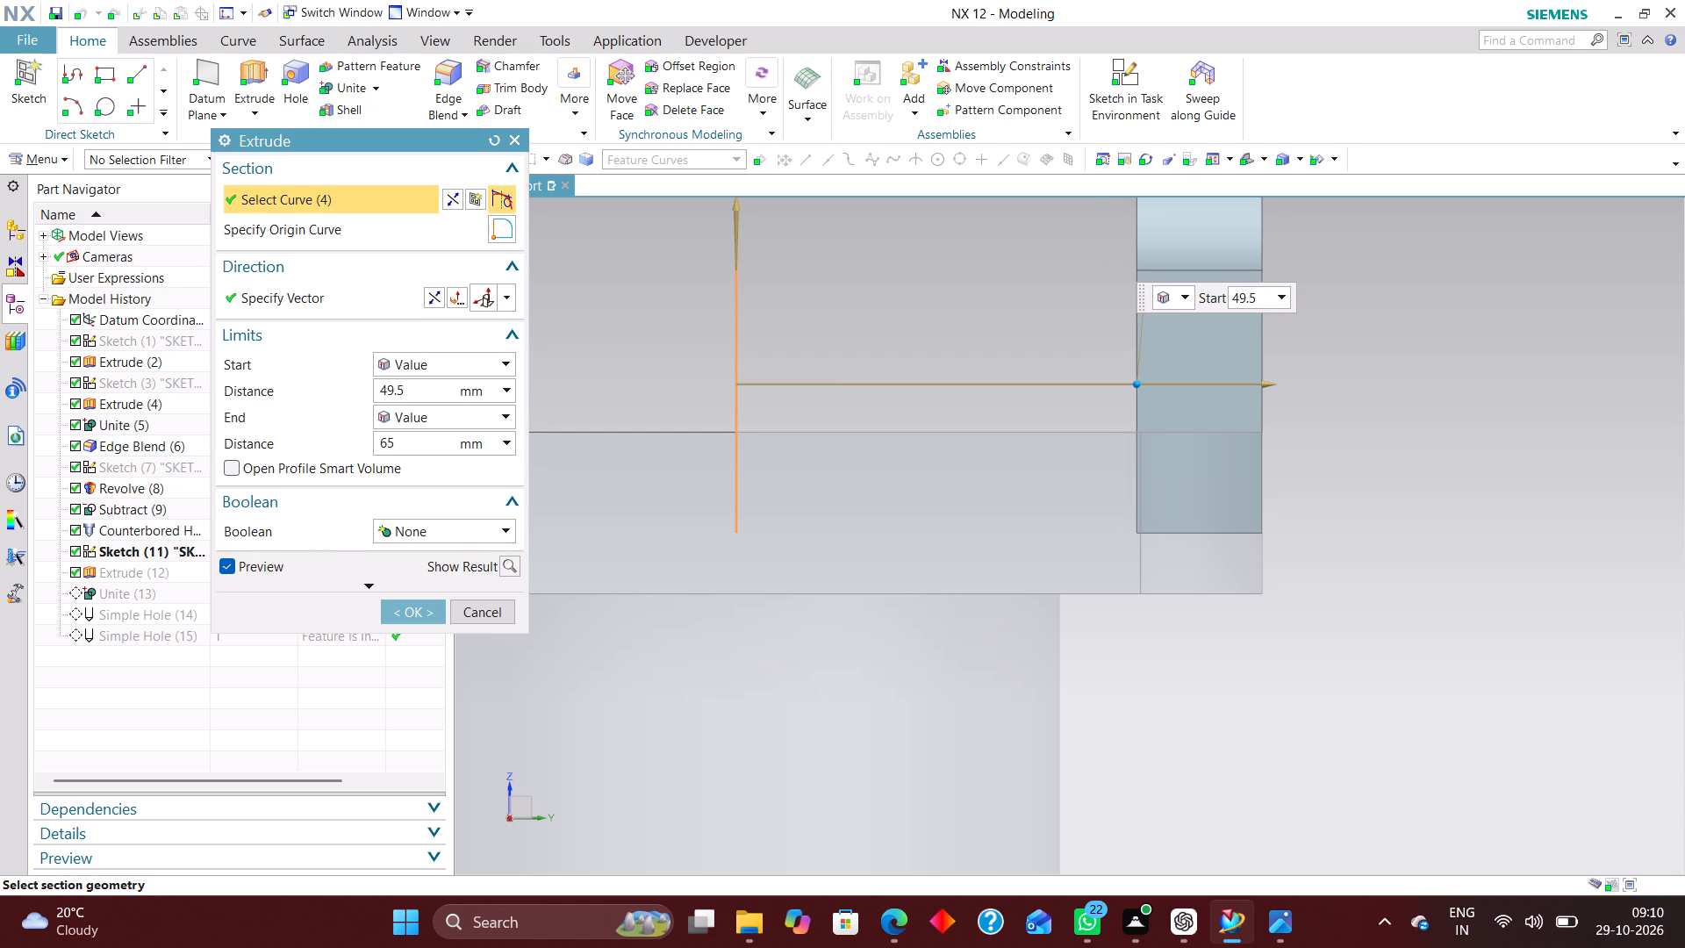
pyautogui.moveTo(1138, 384); pyautogui.dragTo(1135, 384)
pyautogui.moveTo(1135, 384); pyautogui.dragTo(1134, 384)
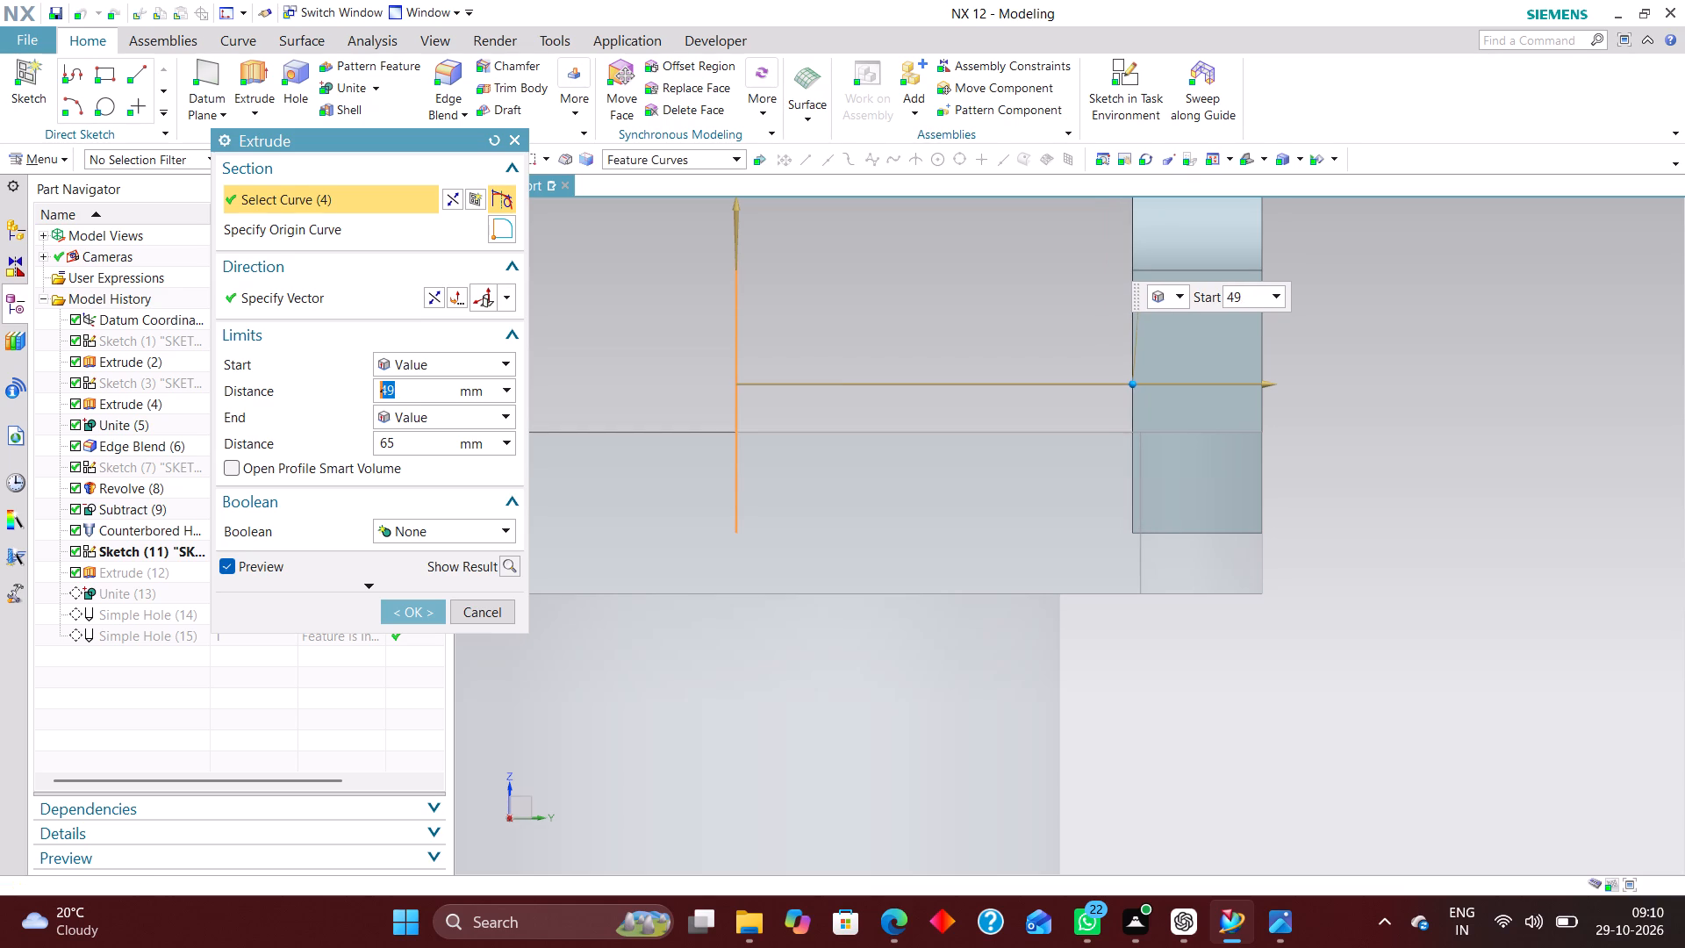
pyautogui.scroll(-2, 1324, 499)
pyautogui.click(436, 617)
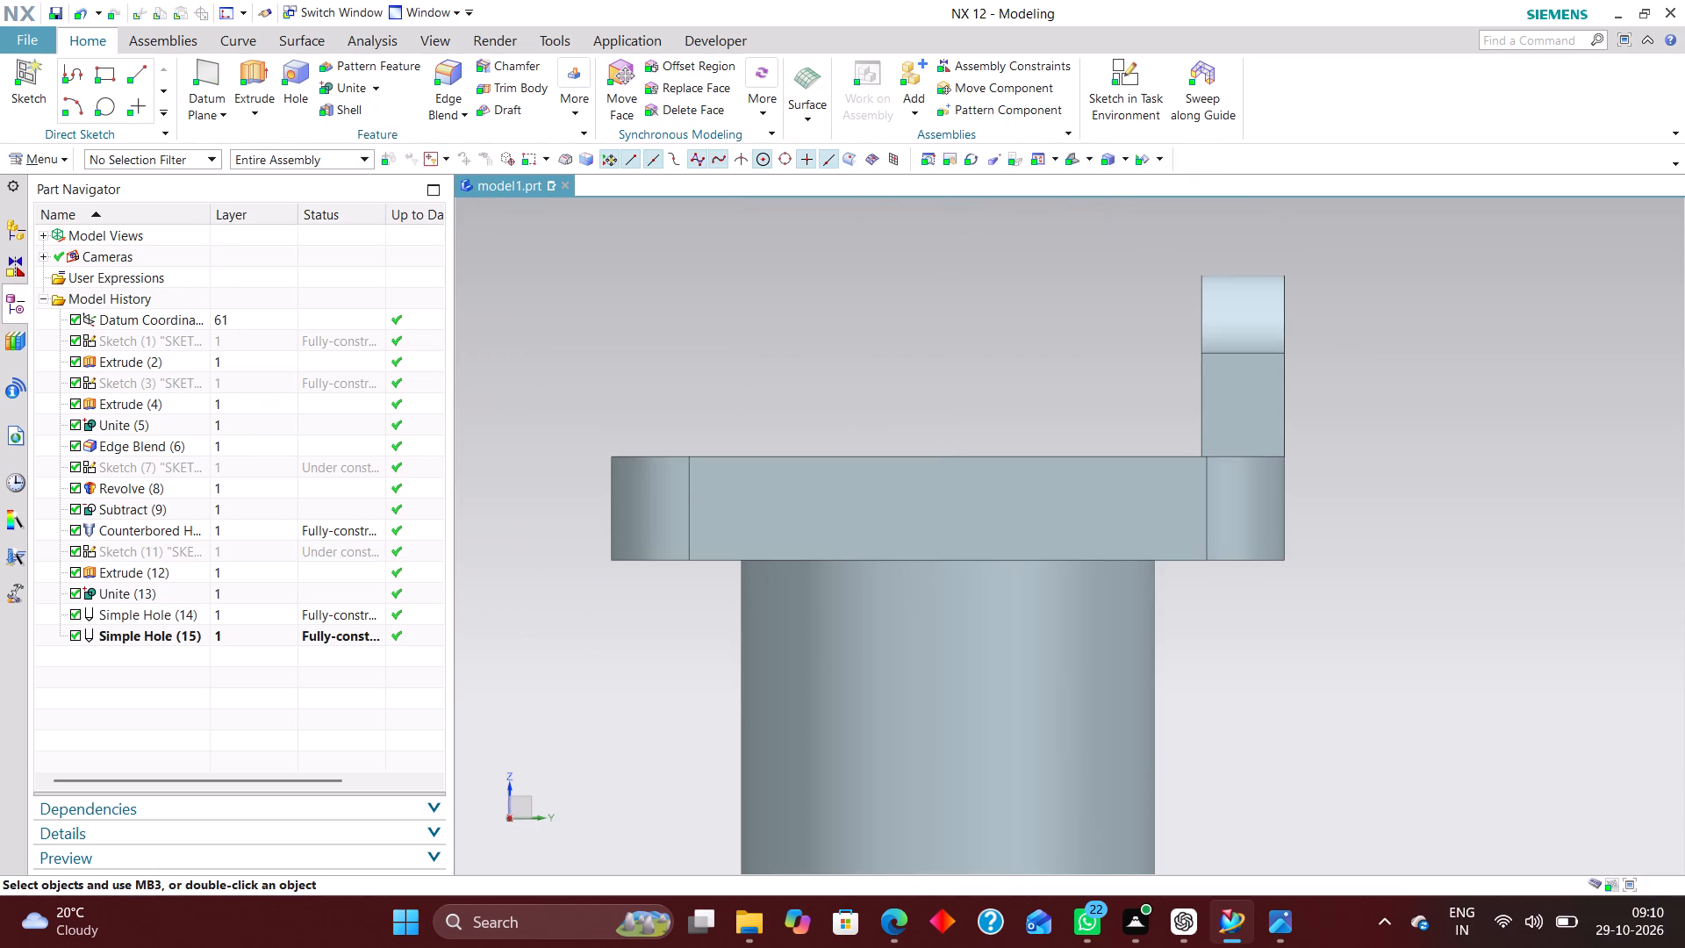
# Measure the lug's thickness between its two flat arched faces with Simple Distance.
pyautogui.moveTo(1335, 510); pyautogui.dragTo(1322, 528, button='middle')
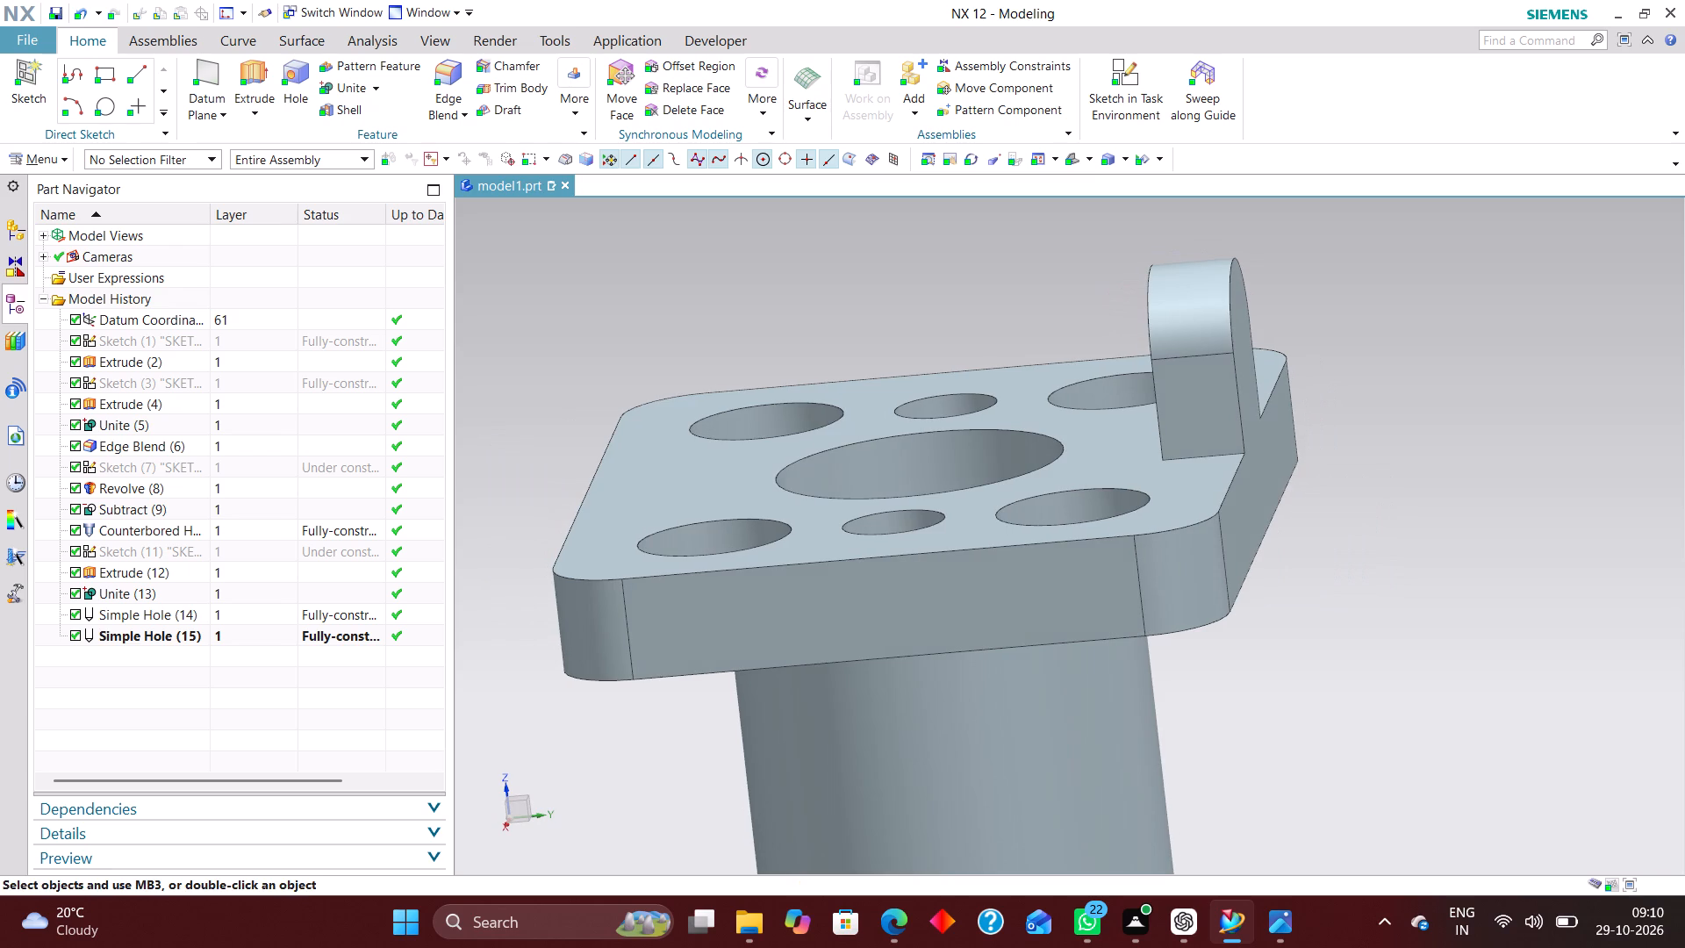
pyautogui.moveTo(446, 68); pyautogui.dragTo(440, 76)
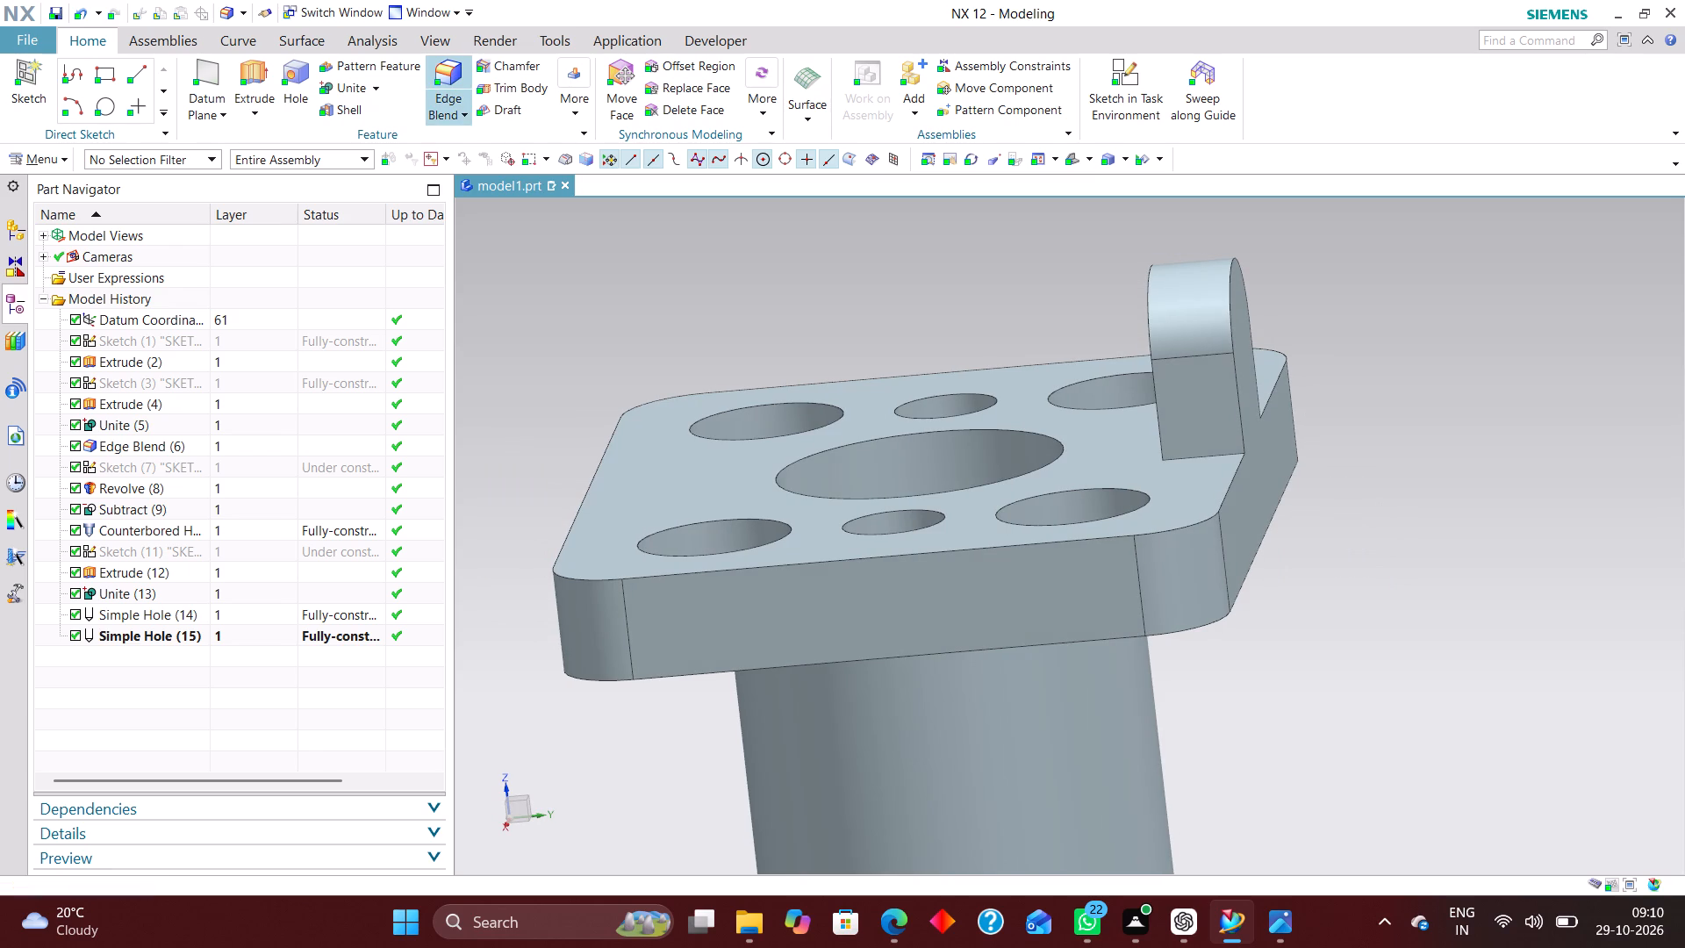
pyautogui.click(484, 391)
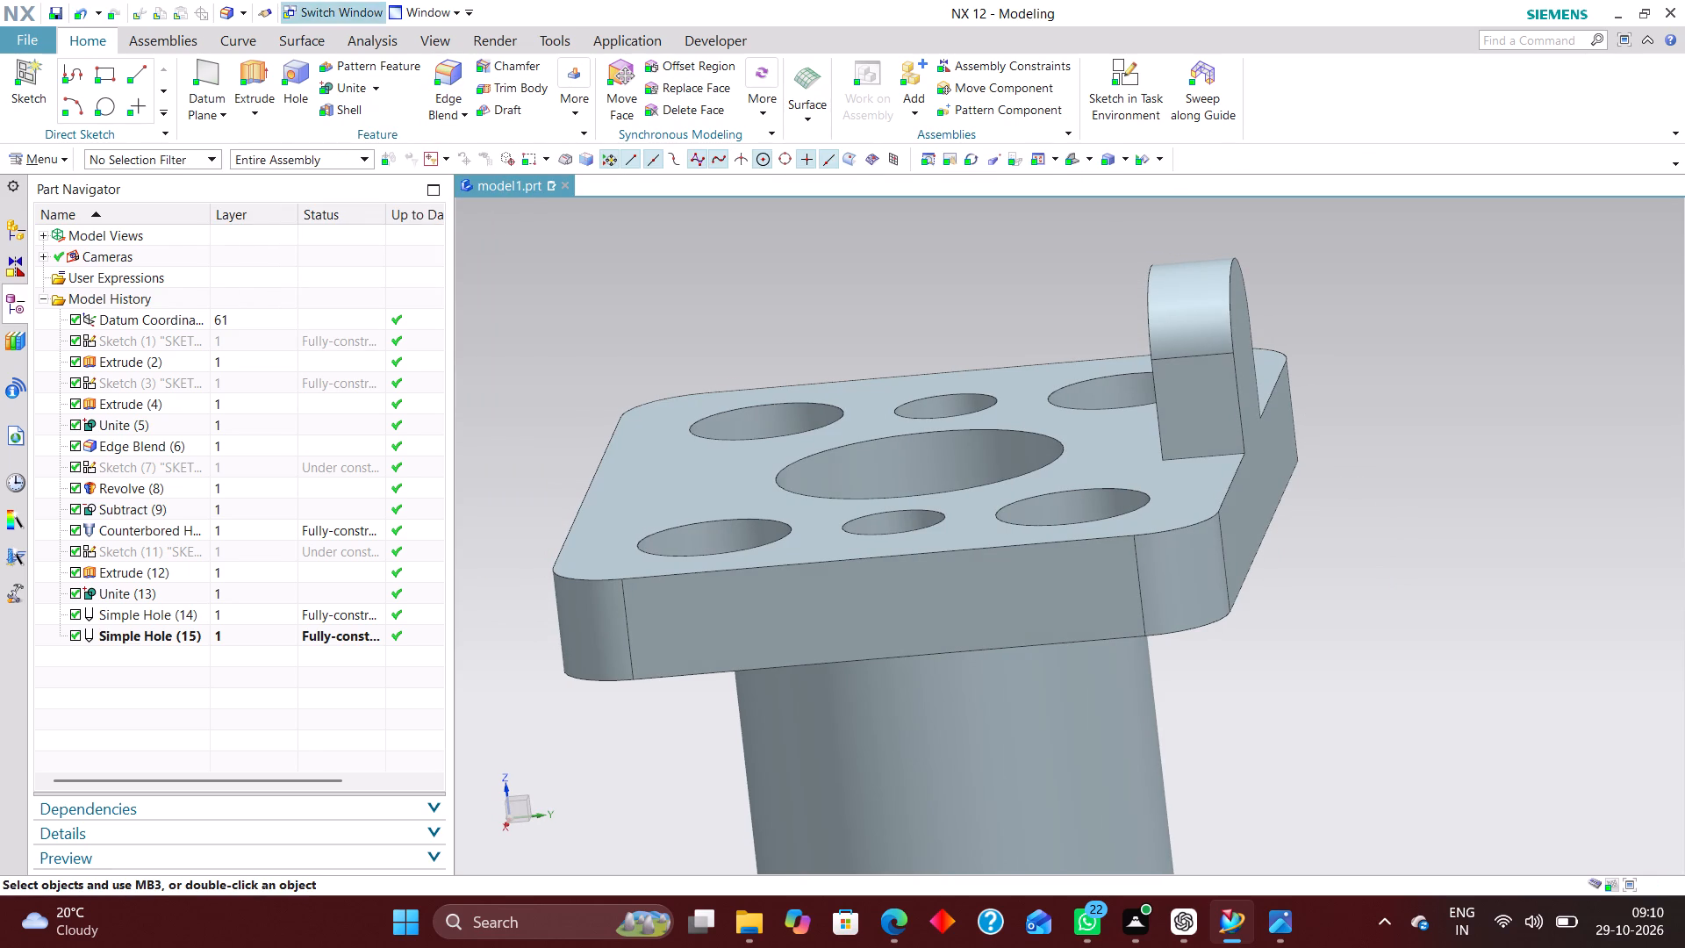
pyautogui.click(372, 40)
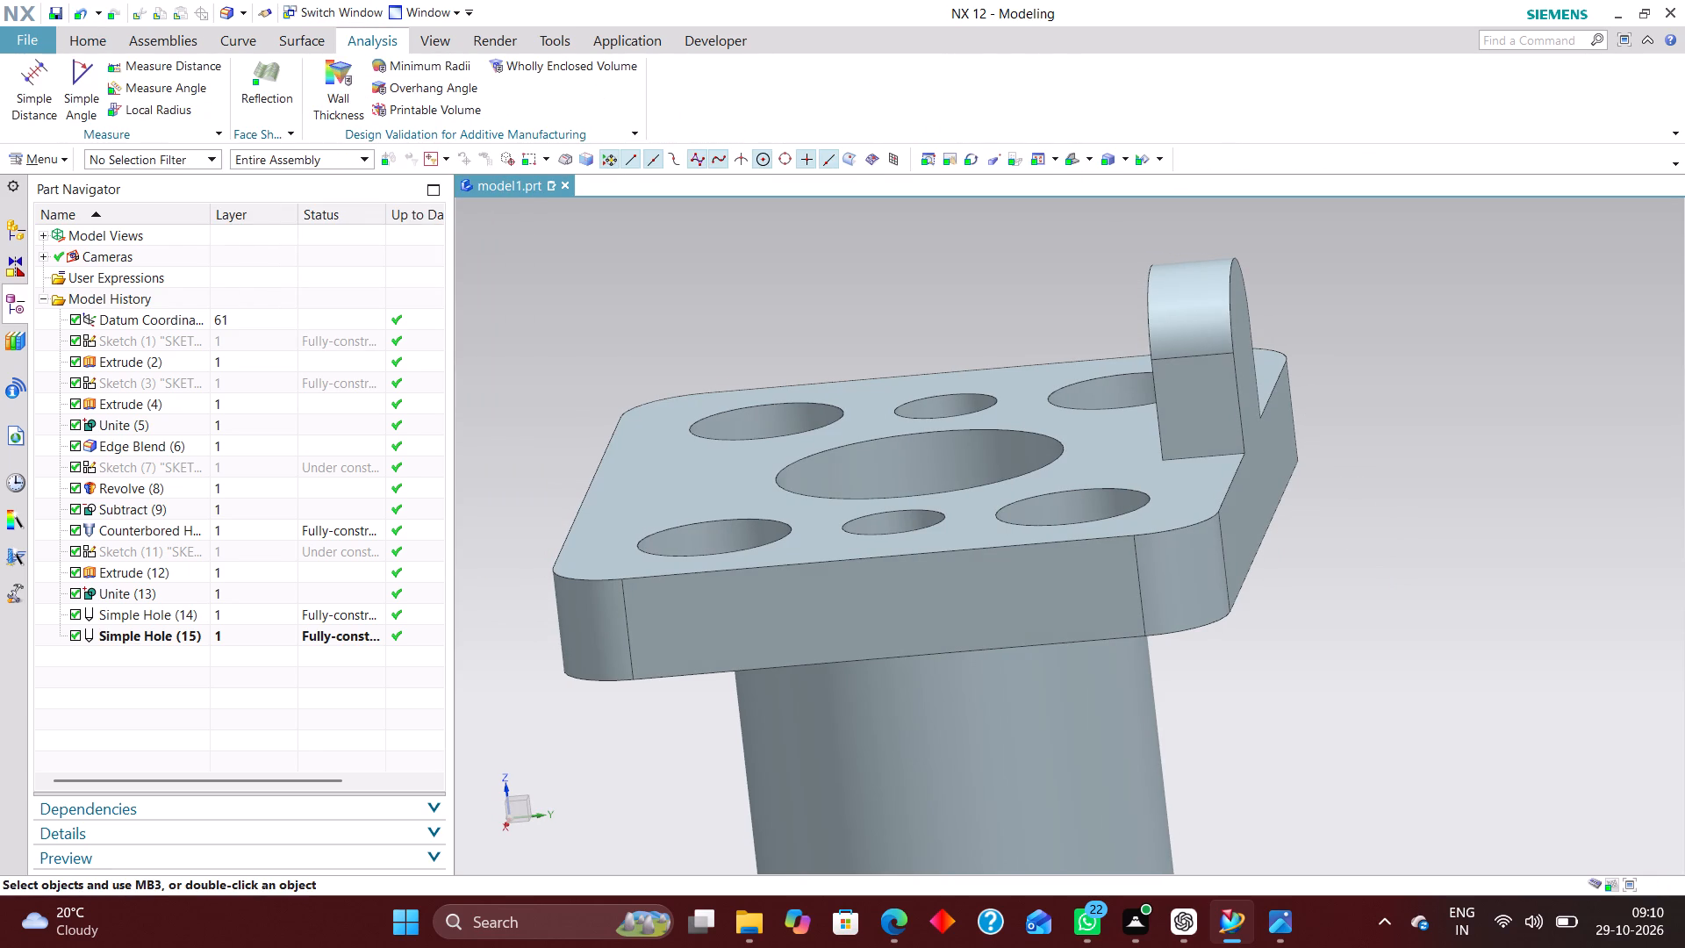
pyautogui.click(32, 90)
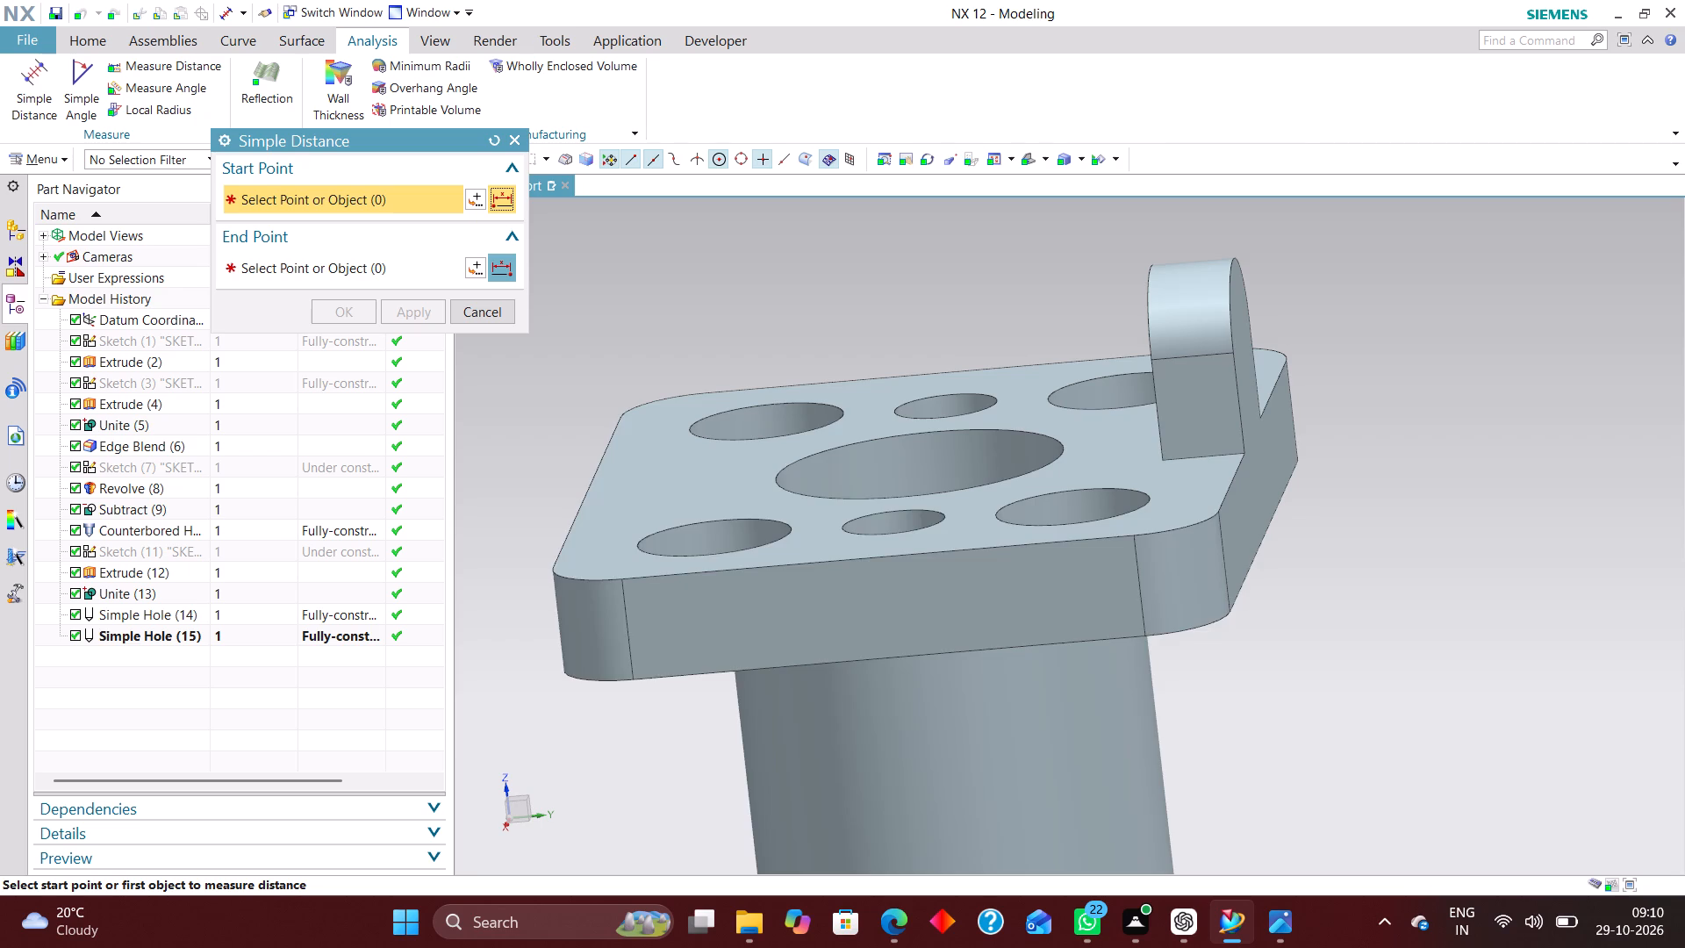
pyautogui.scroll(1, 1356, 363)
pyautogui.moveTo(1359, 373); pyautogui.dragTo(1347, 386, button='middle')
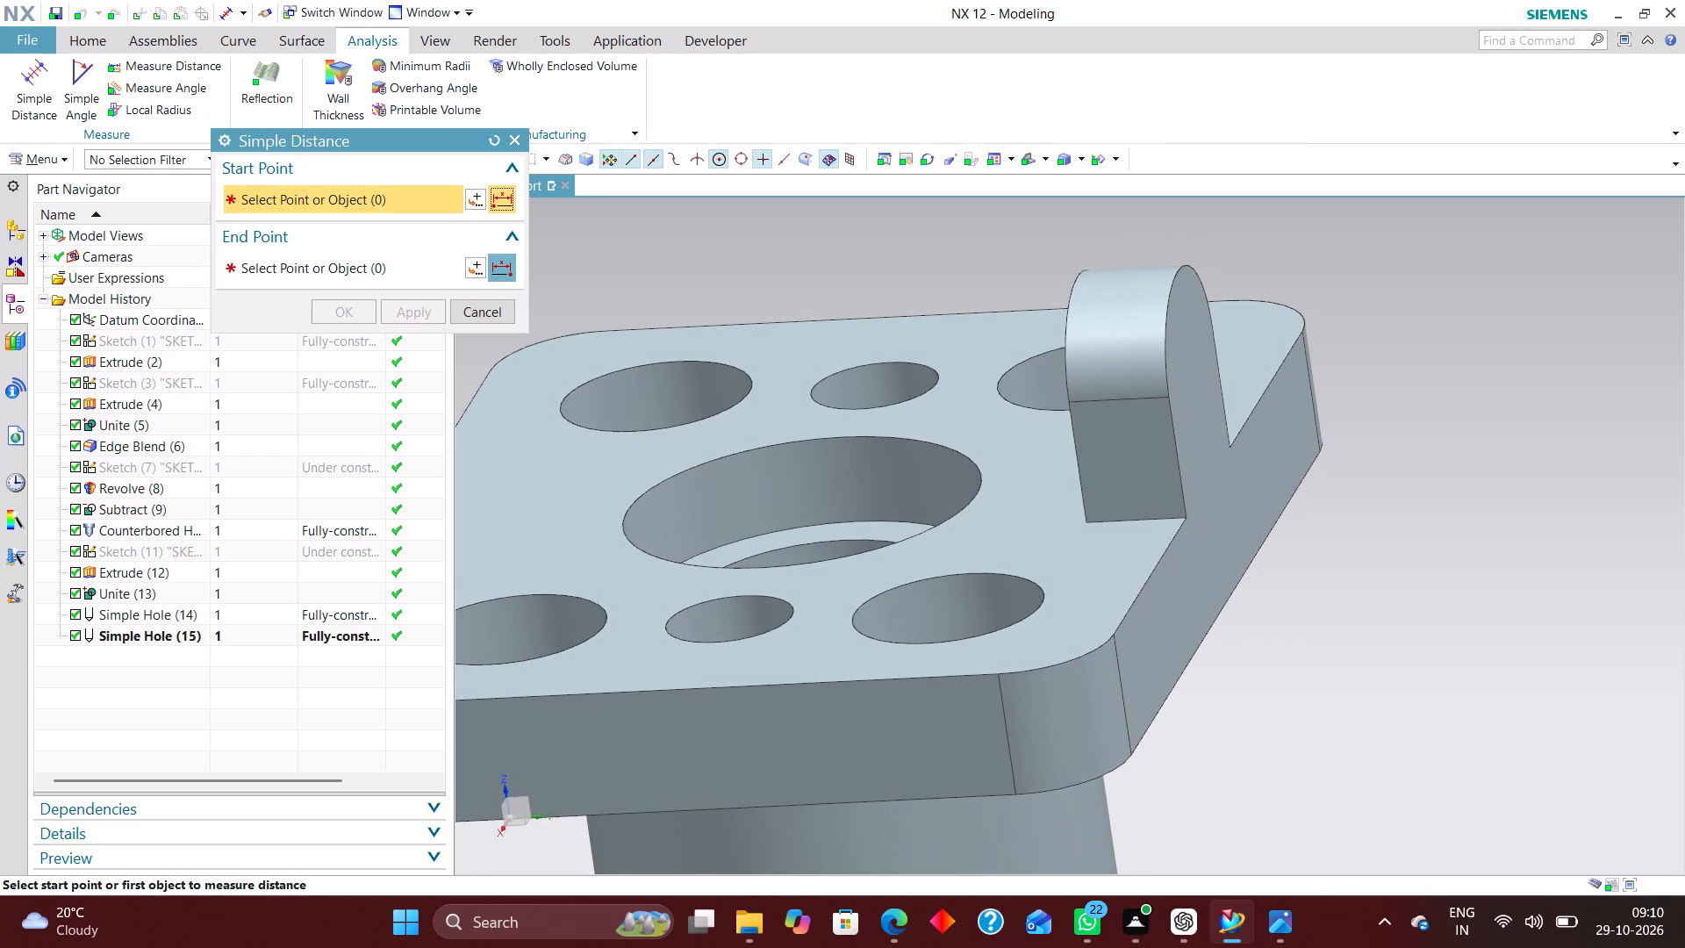
pyautogui.click(1197, 335)
pyautogui.moveTo(1305, 407); pyautogui.dragTo(1398, 376, button='middle')
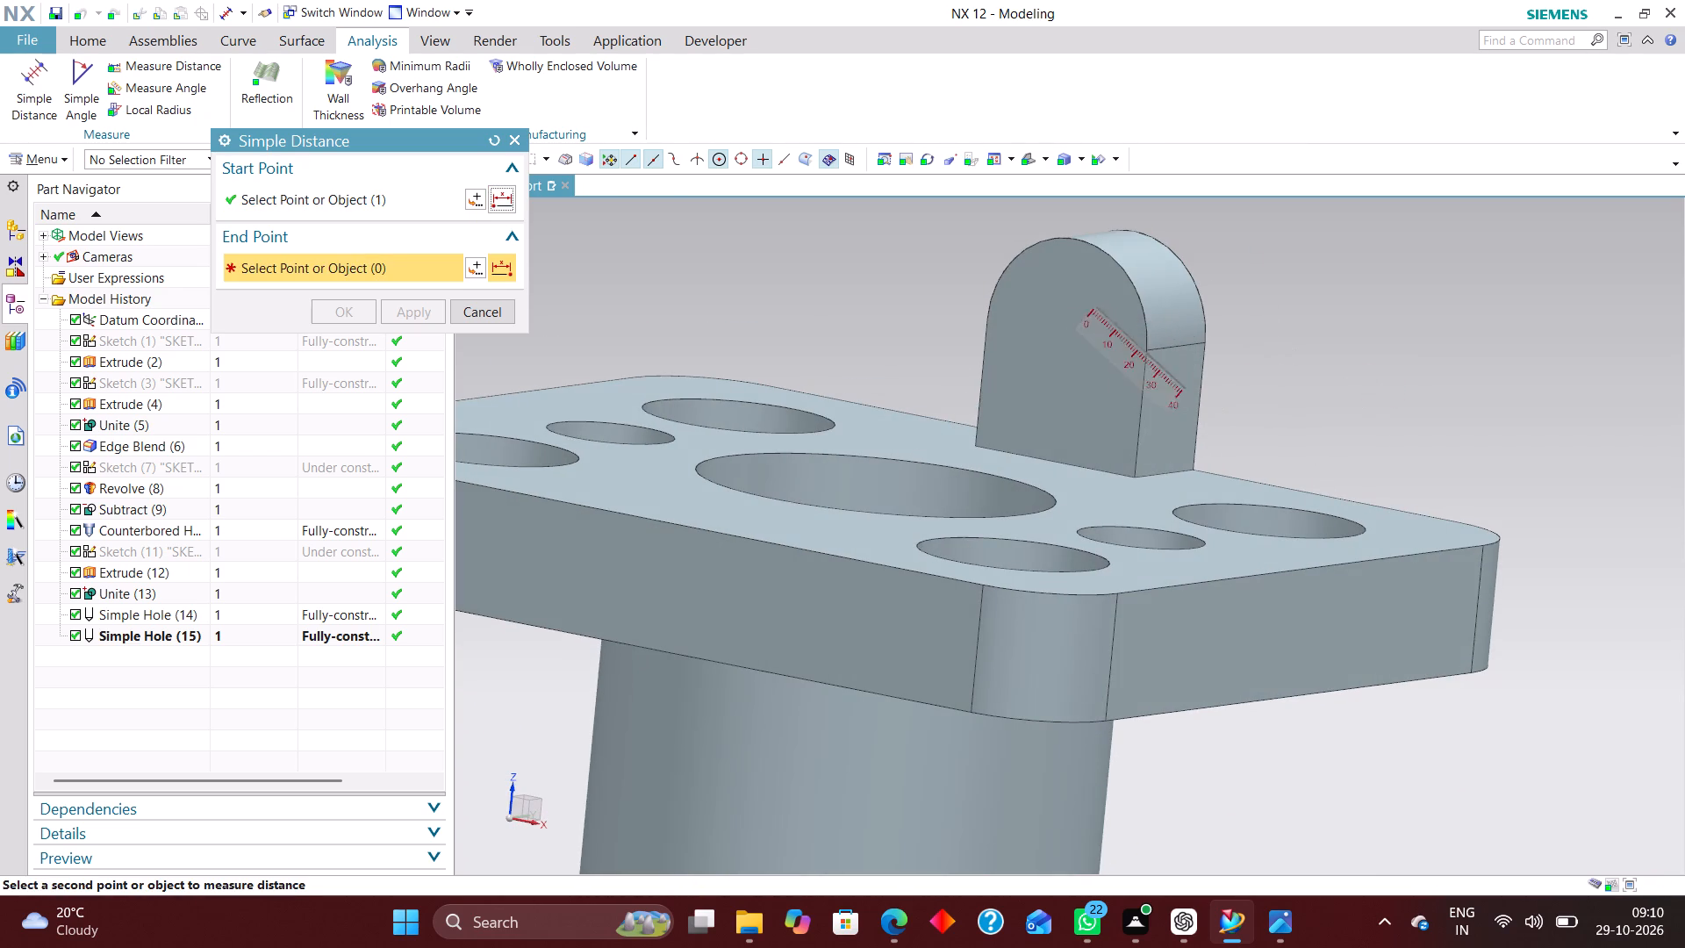
pyautogui.click(1100, 363)
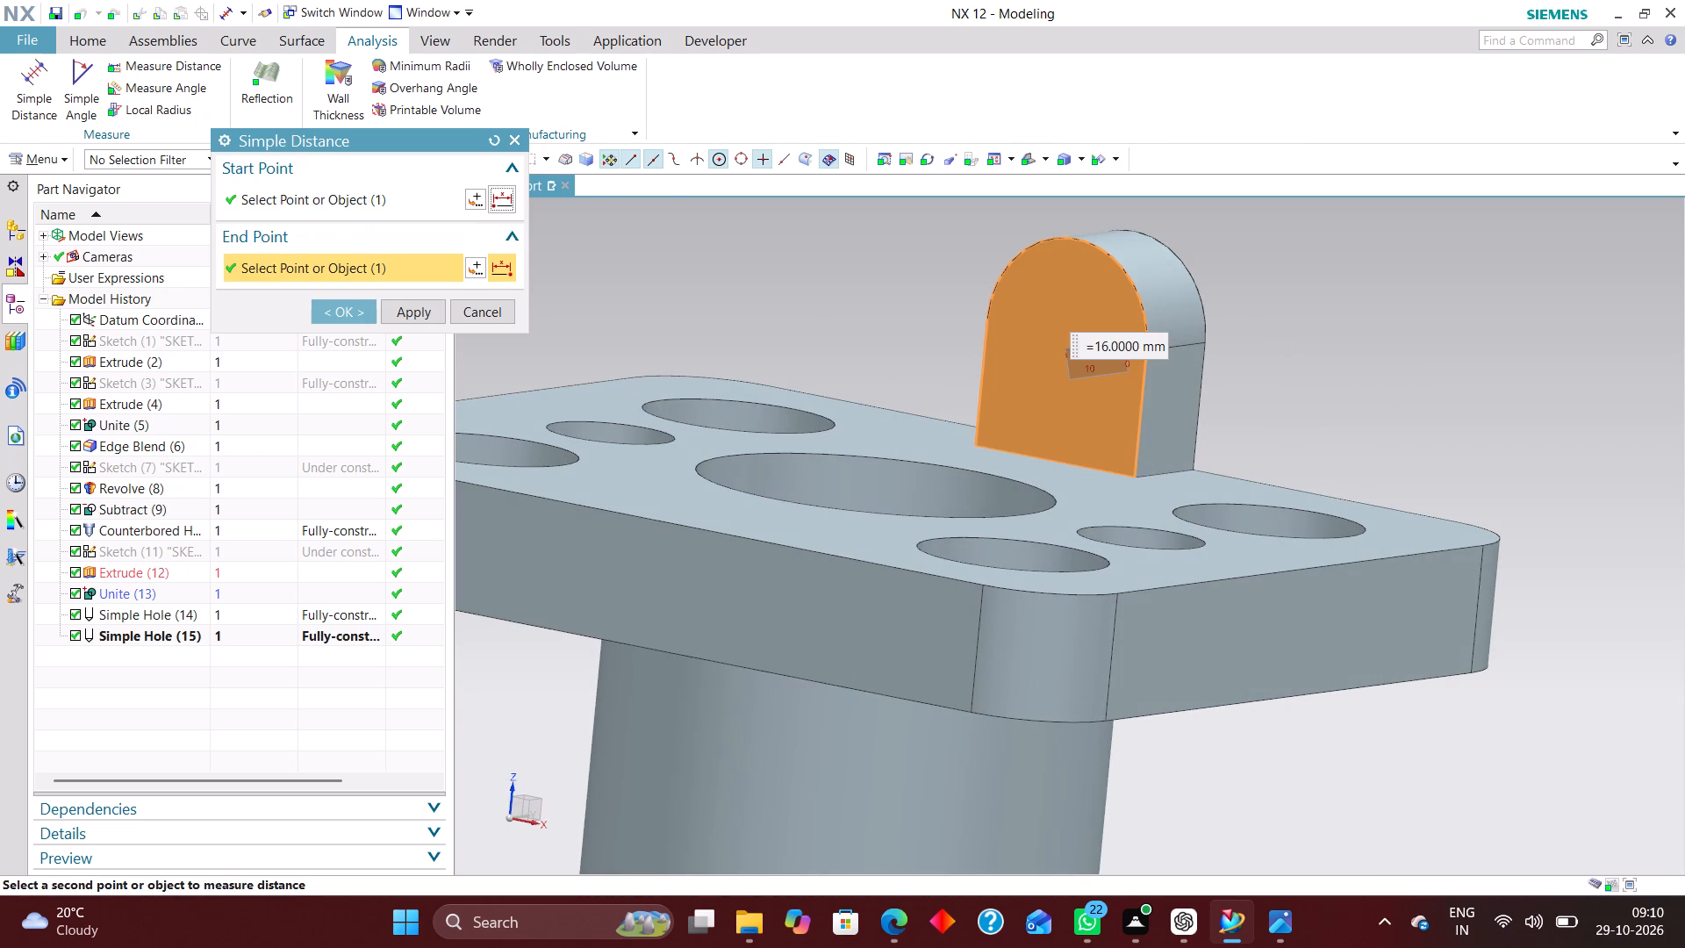
# Examine the support's stepped bore, groove and lug in a temporary one-plane View Section normal to X.
pyautogui.click(481, 308)
pyautogui.scroll(-2, 918, 384)
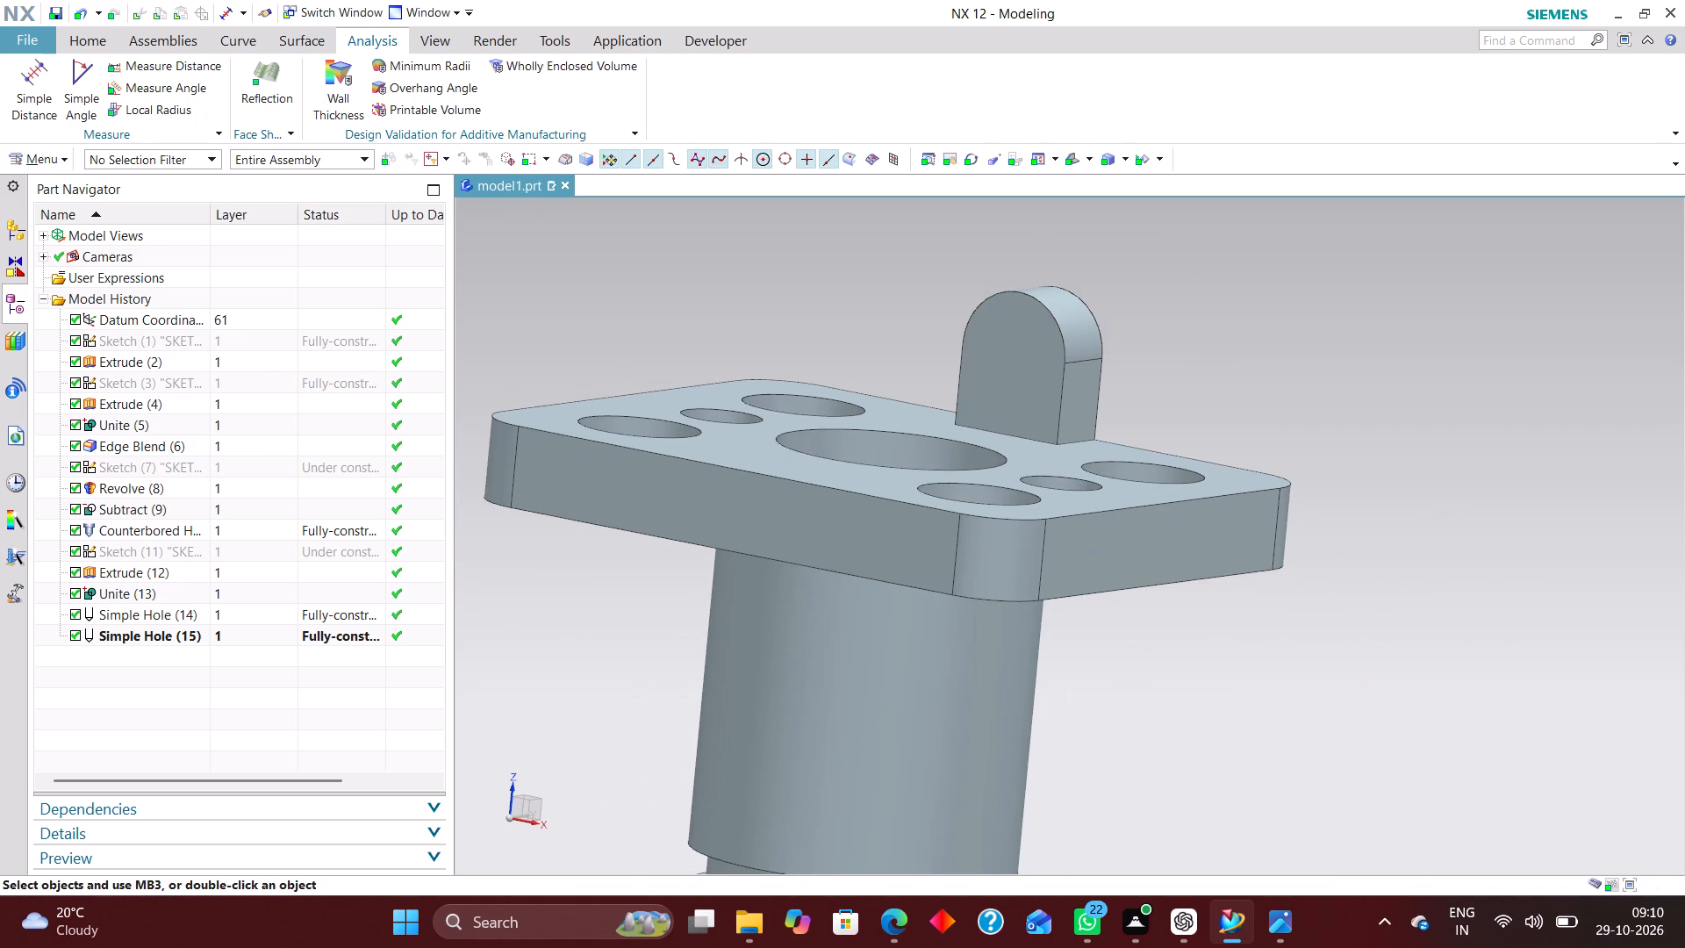
pyautogui.click(84, 39)
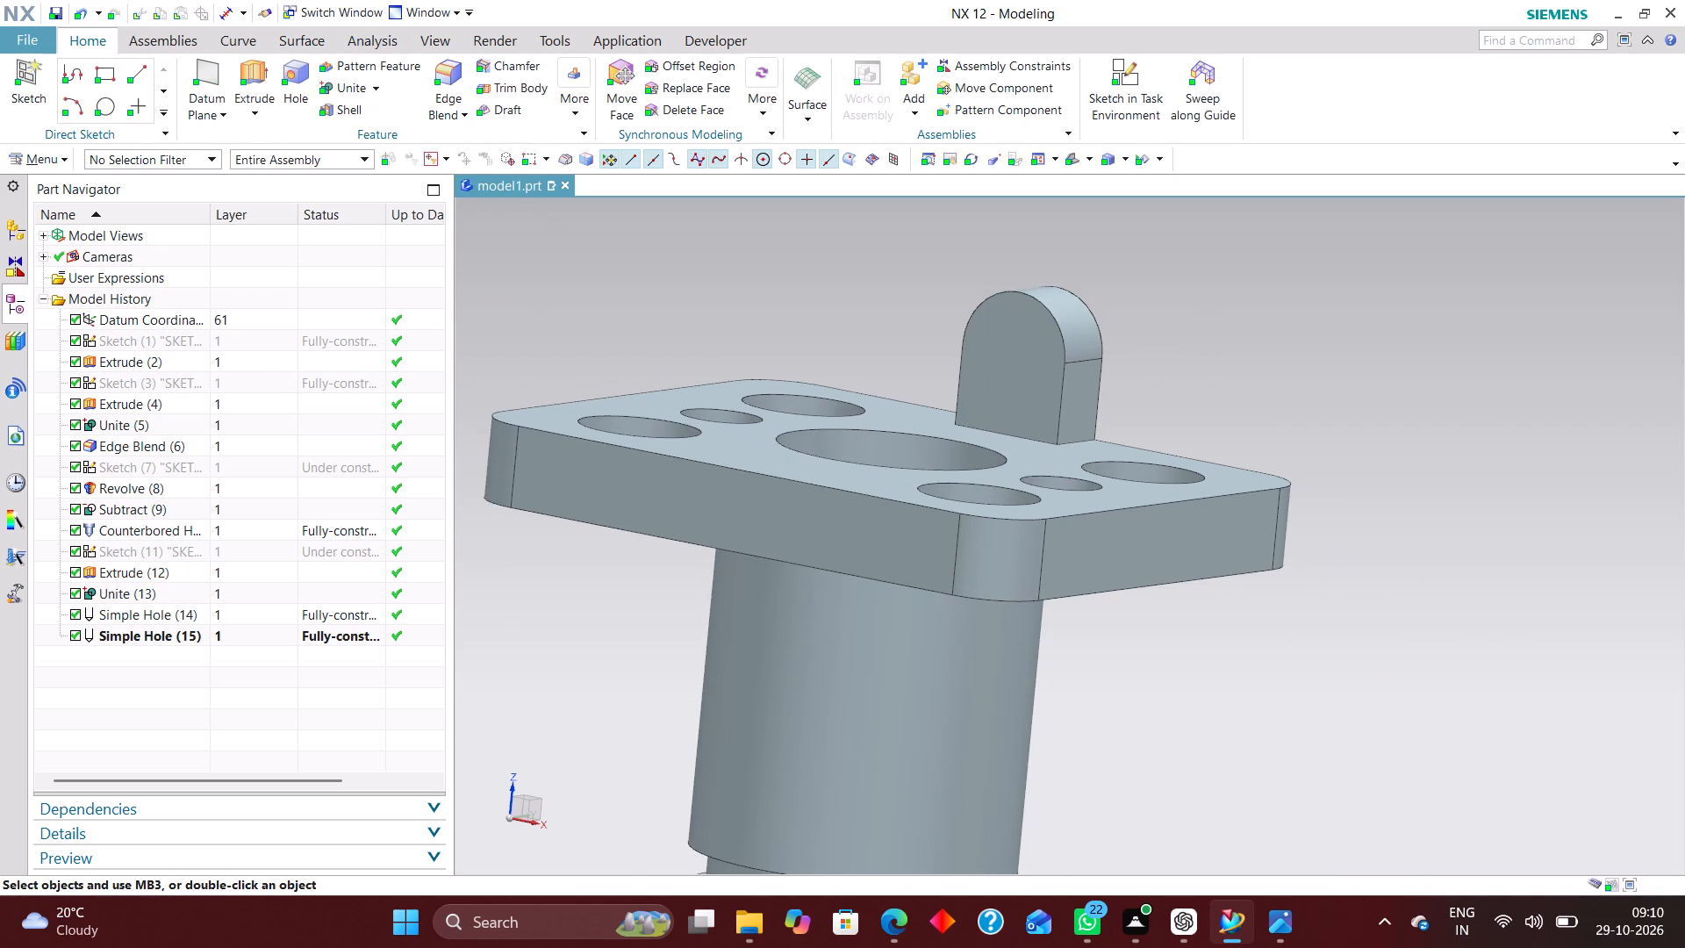
pyautogui.press('End')
pyautogui.press('End')
pyautogui.press('End')
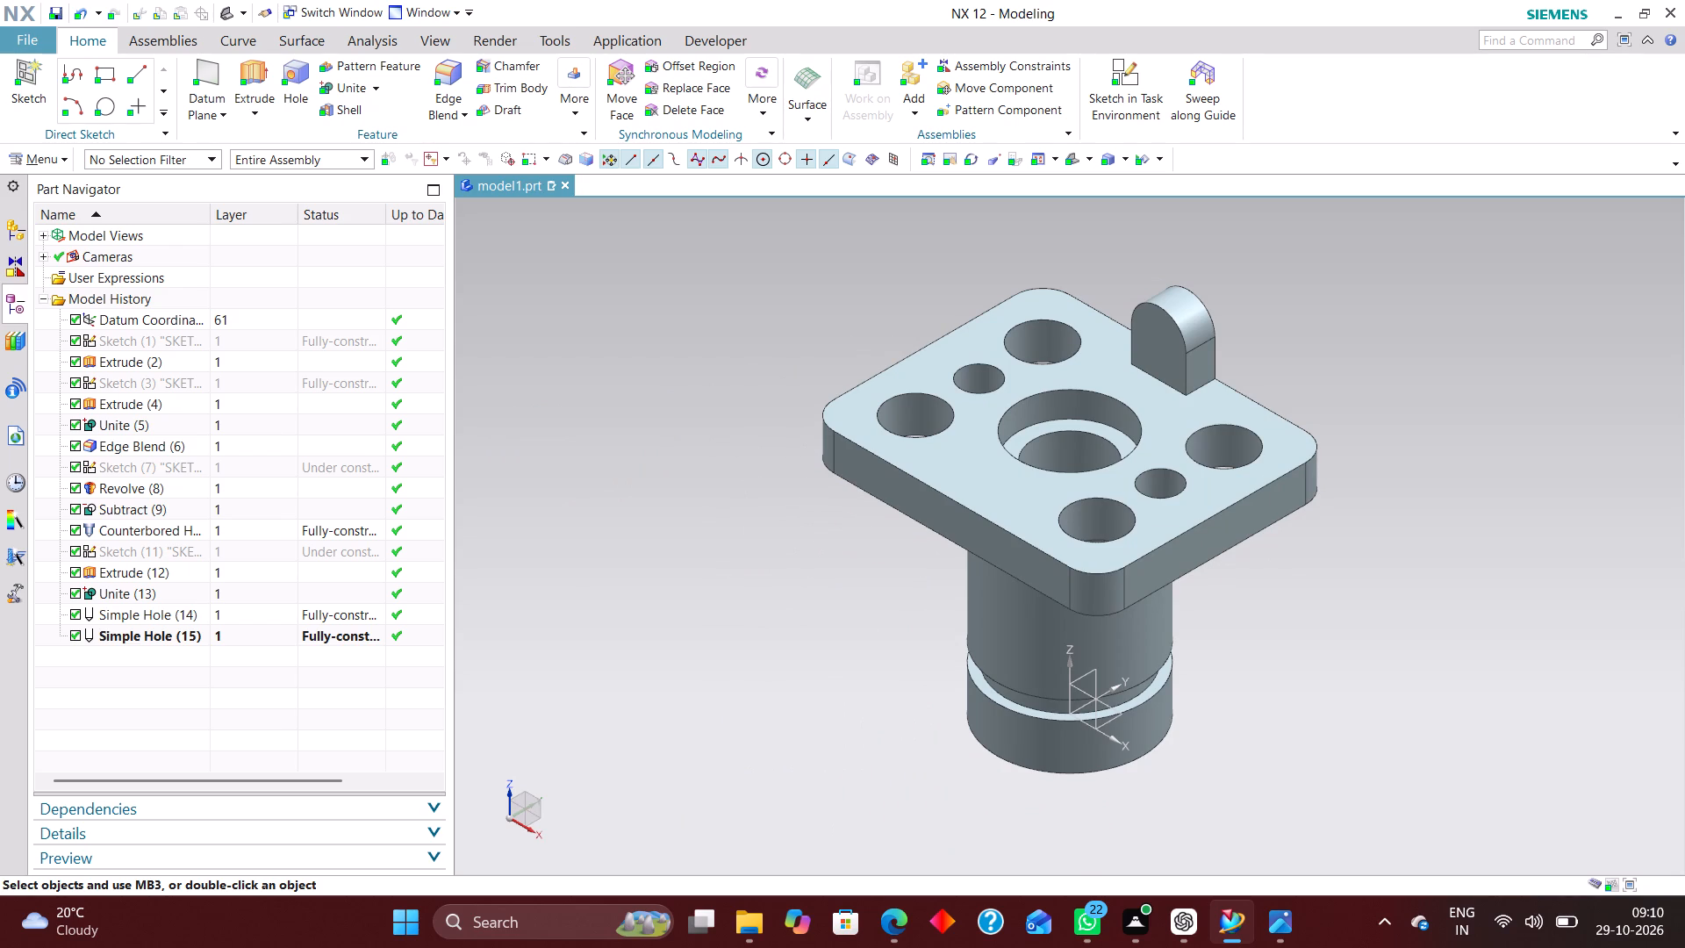
pyautogui.hotkey('ctrl', 'h')
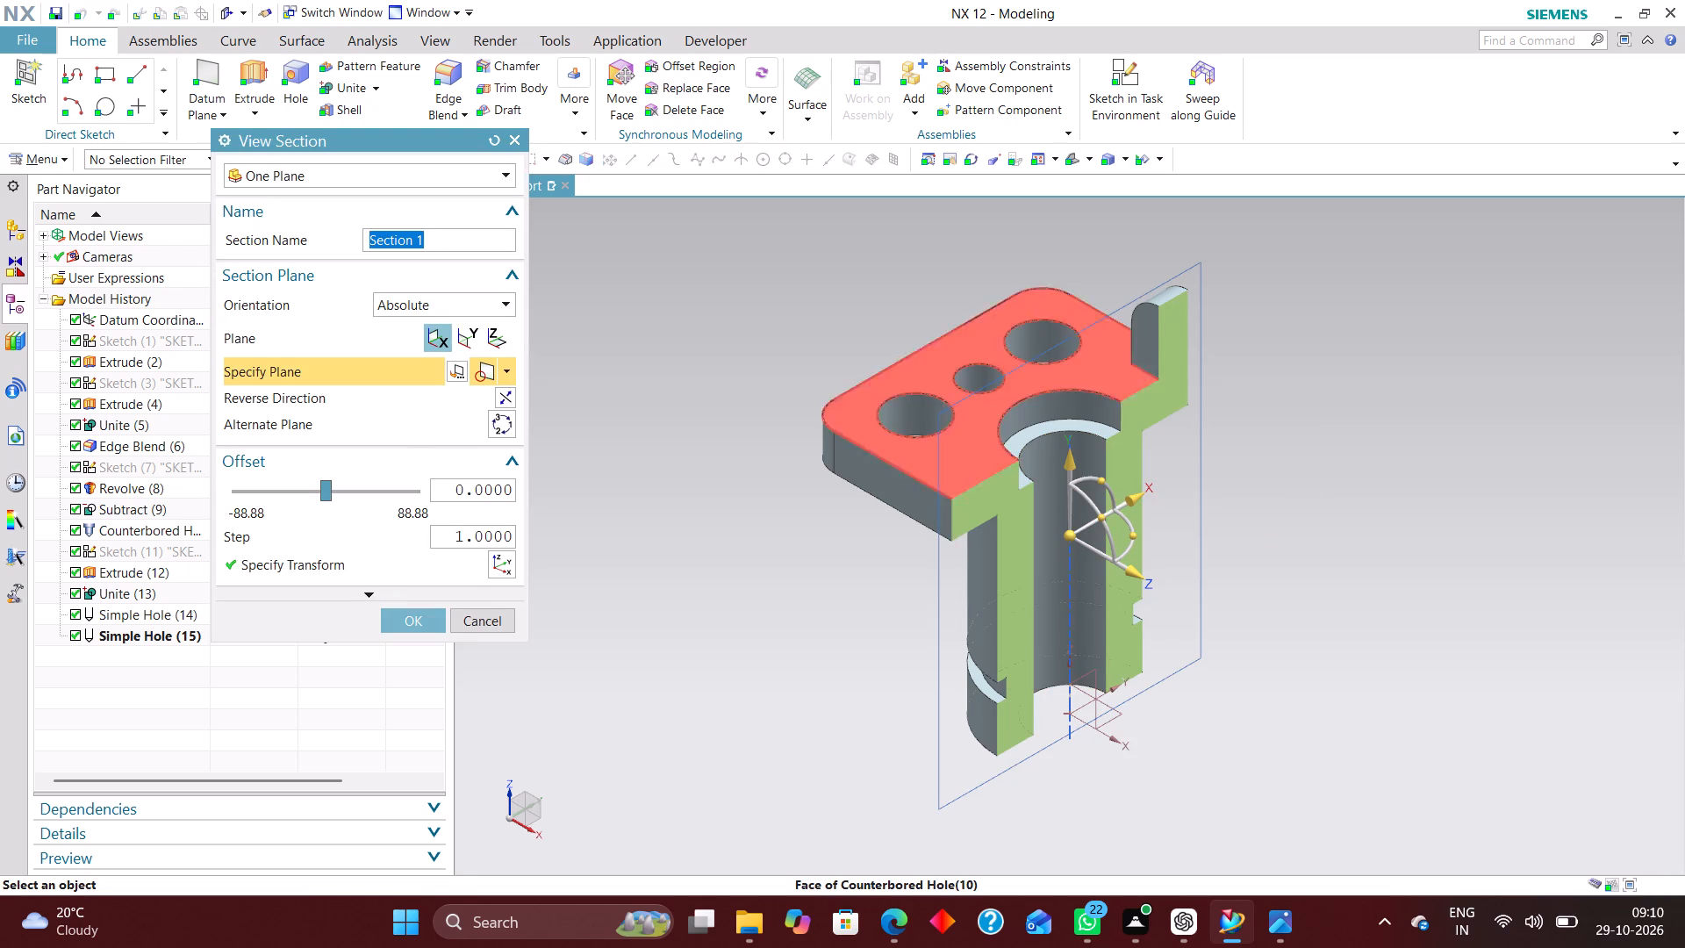
pyautogui.moveTo(1377, 433); pyautogui.dragTo(1179, 441, button='right')
pyautogui.scroll(1, 1291, 457)
pyautogui.moveTo(1284, 457); pyautogui.dragTo(1172, 450, button='middle')
pyautogui.moveTo(1448, 417); pyautogui.dragTo(1336, 418, button='right')
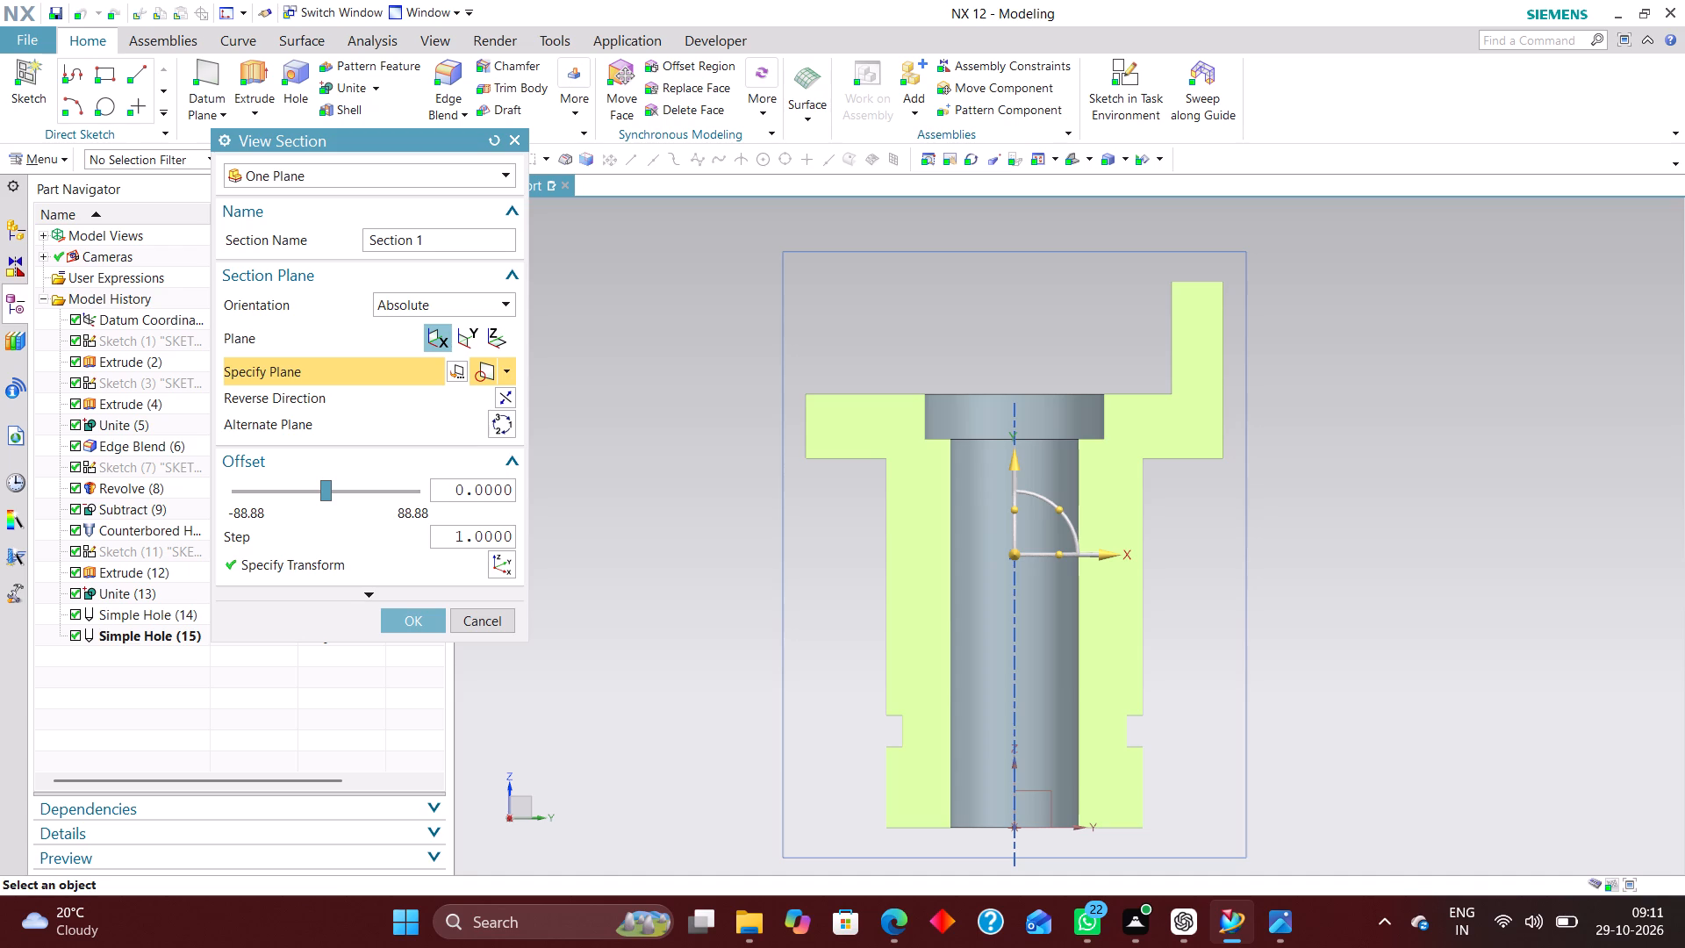
pyautogui.scroll(-2, 1158, 467)
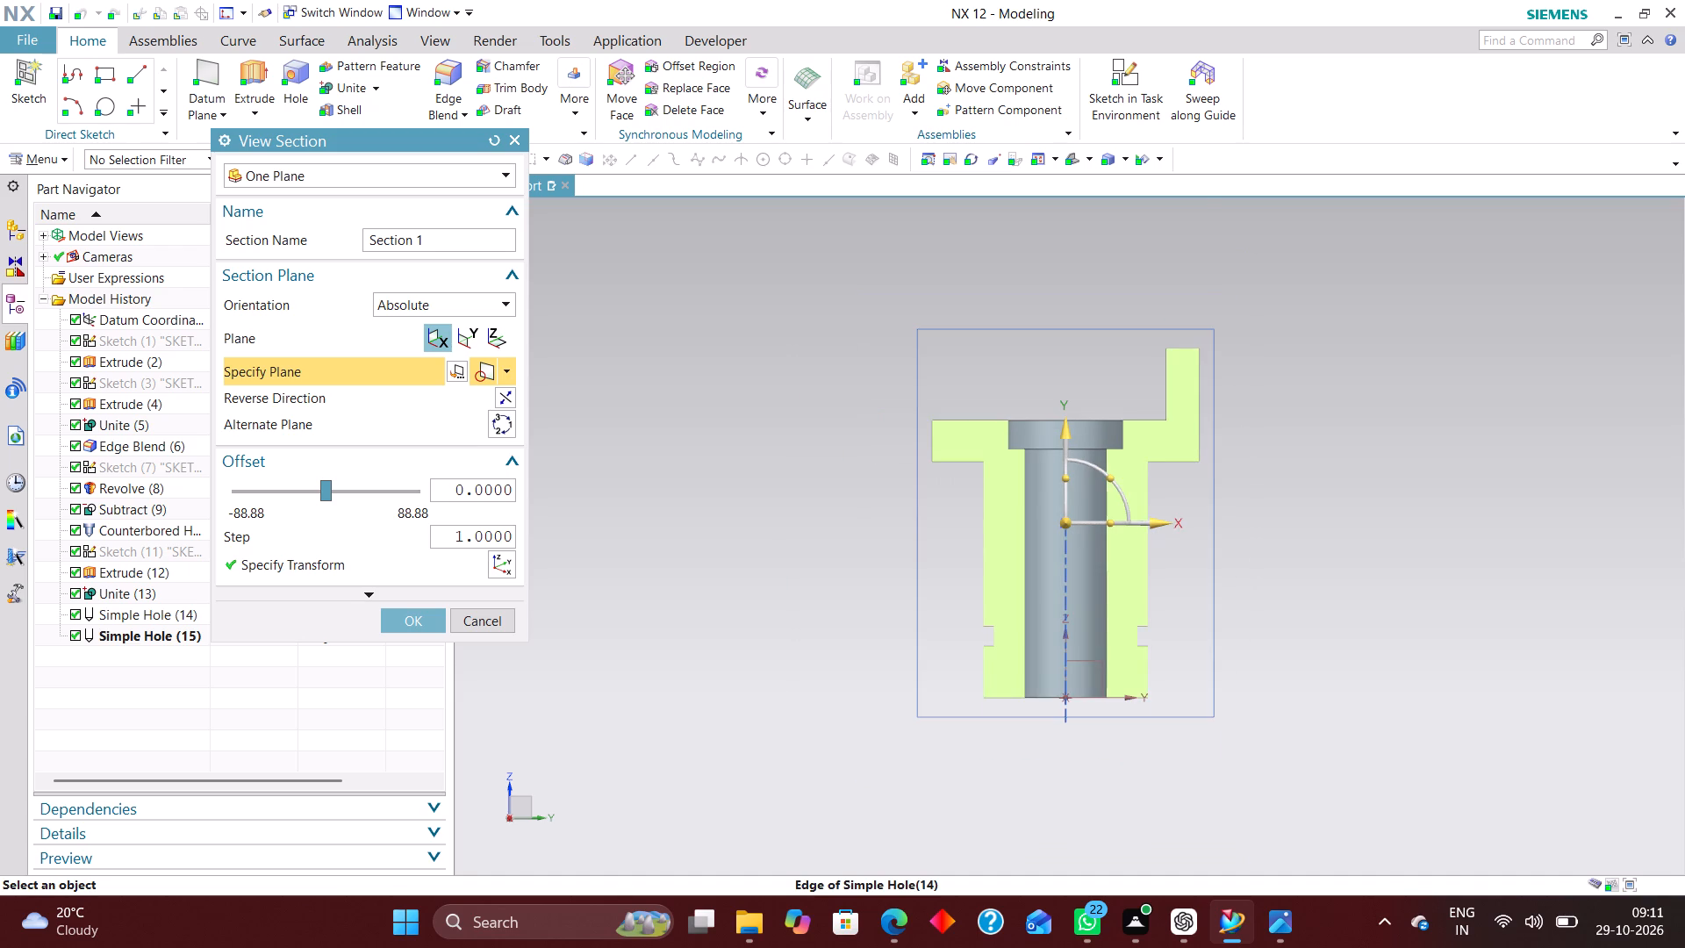
pyautogui.scroll(2, 1156, 671)
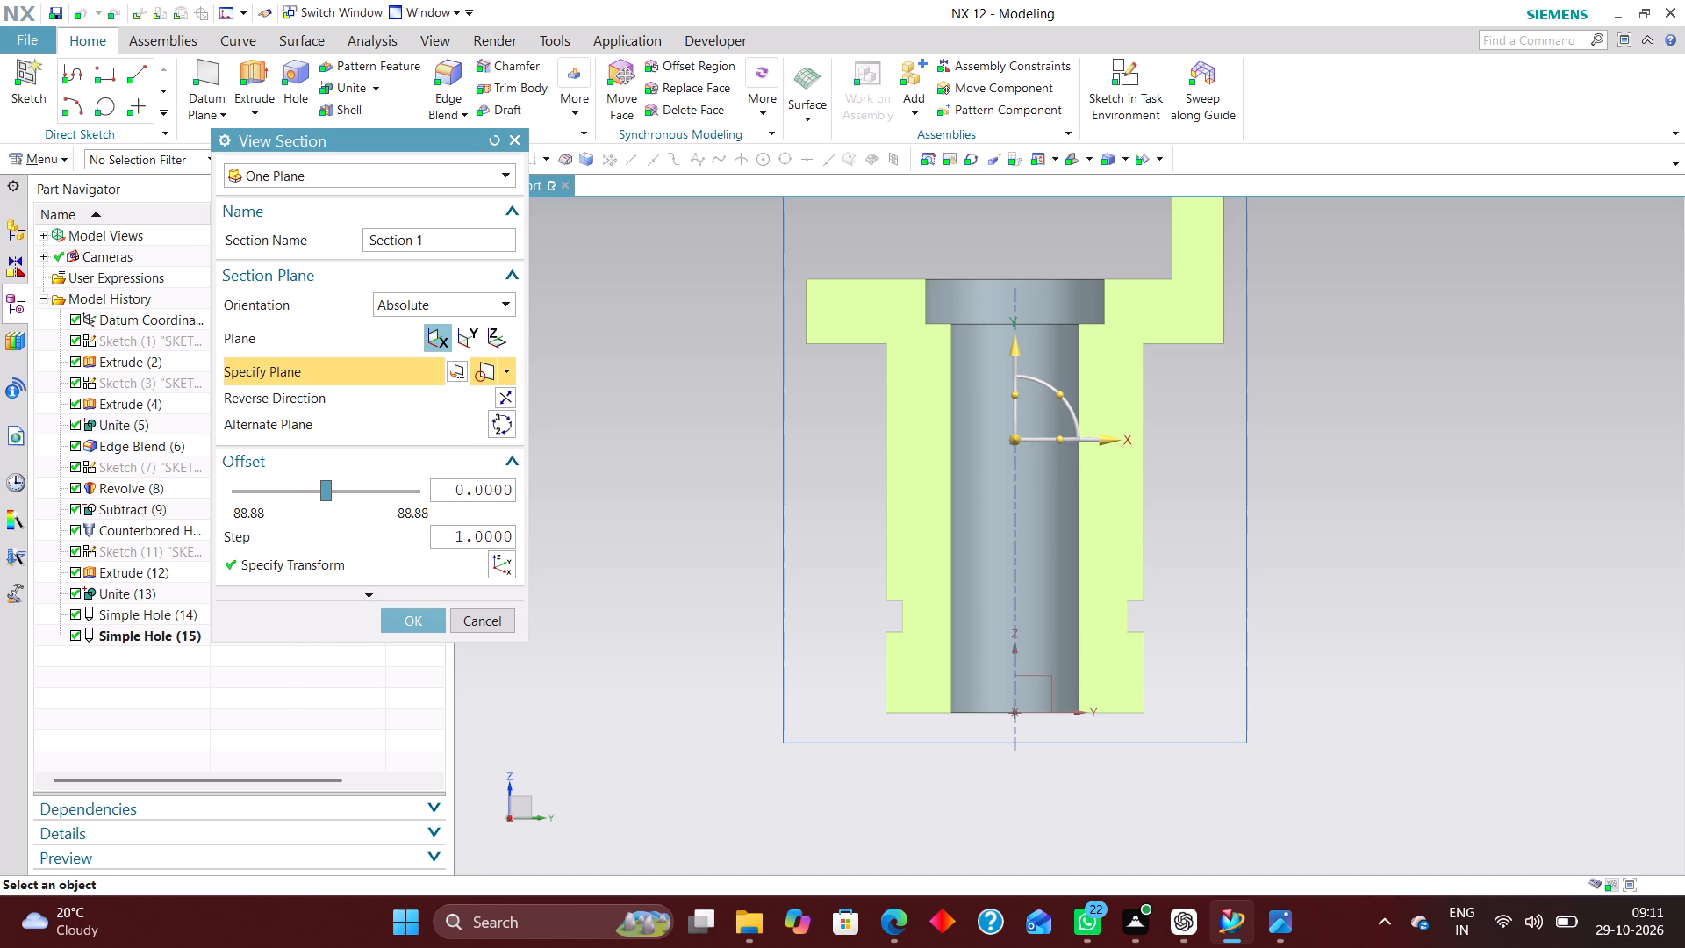
pyautogui.click(518, 135)
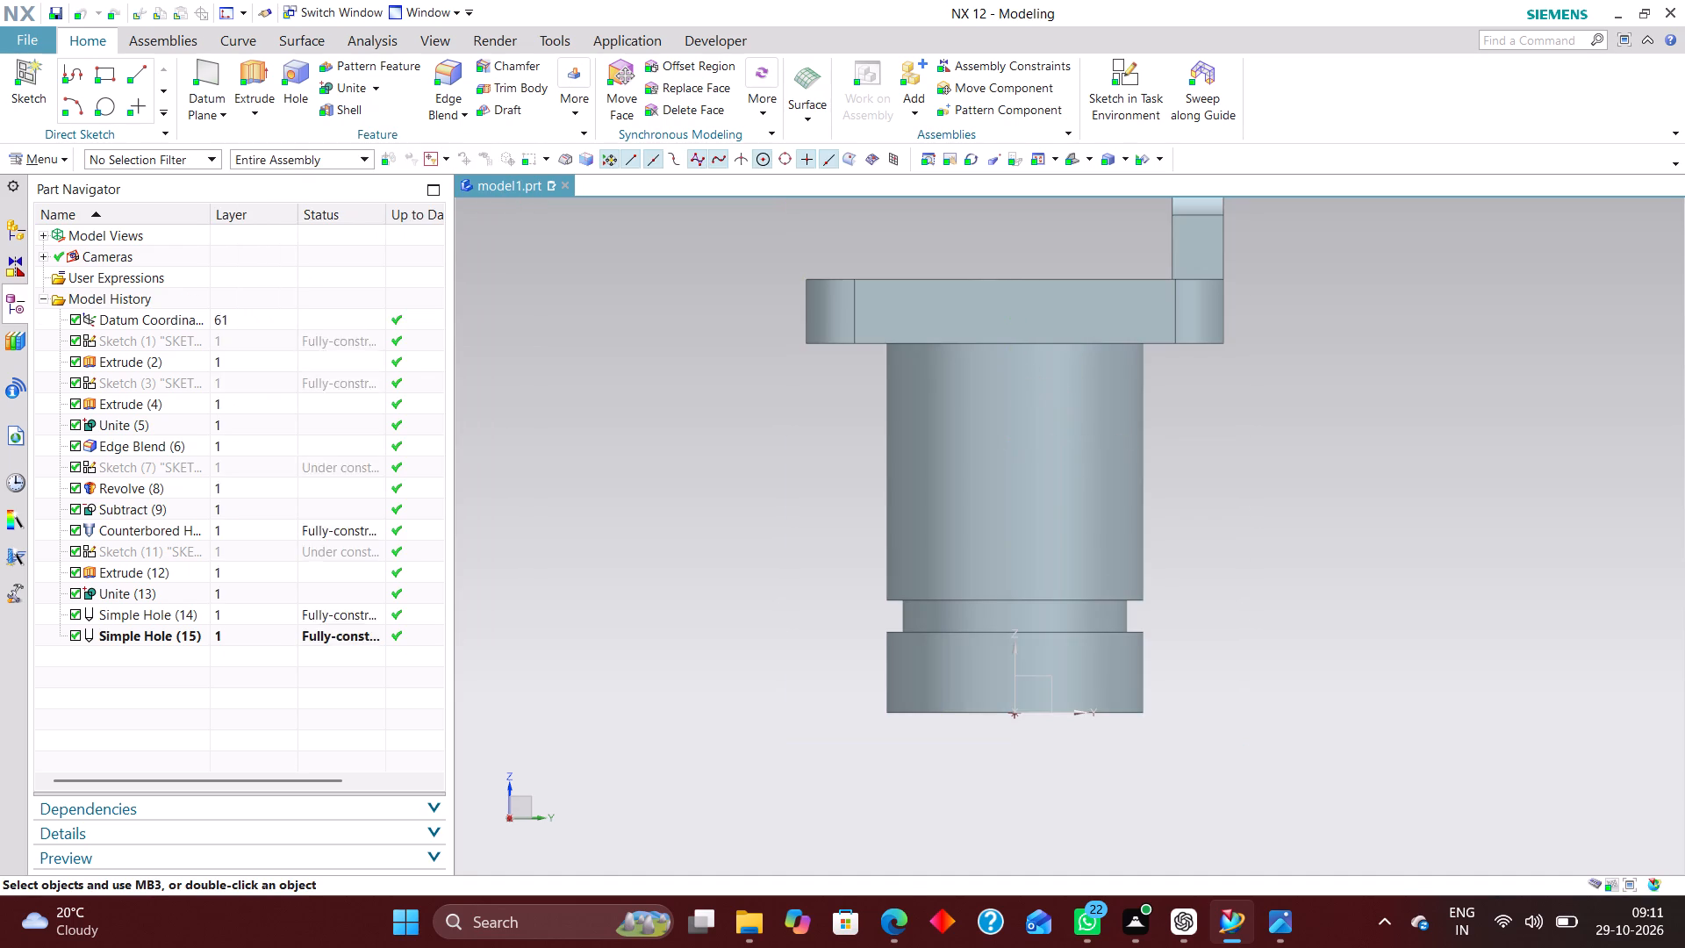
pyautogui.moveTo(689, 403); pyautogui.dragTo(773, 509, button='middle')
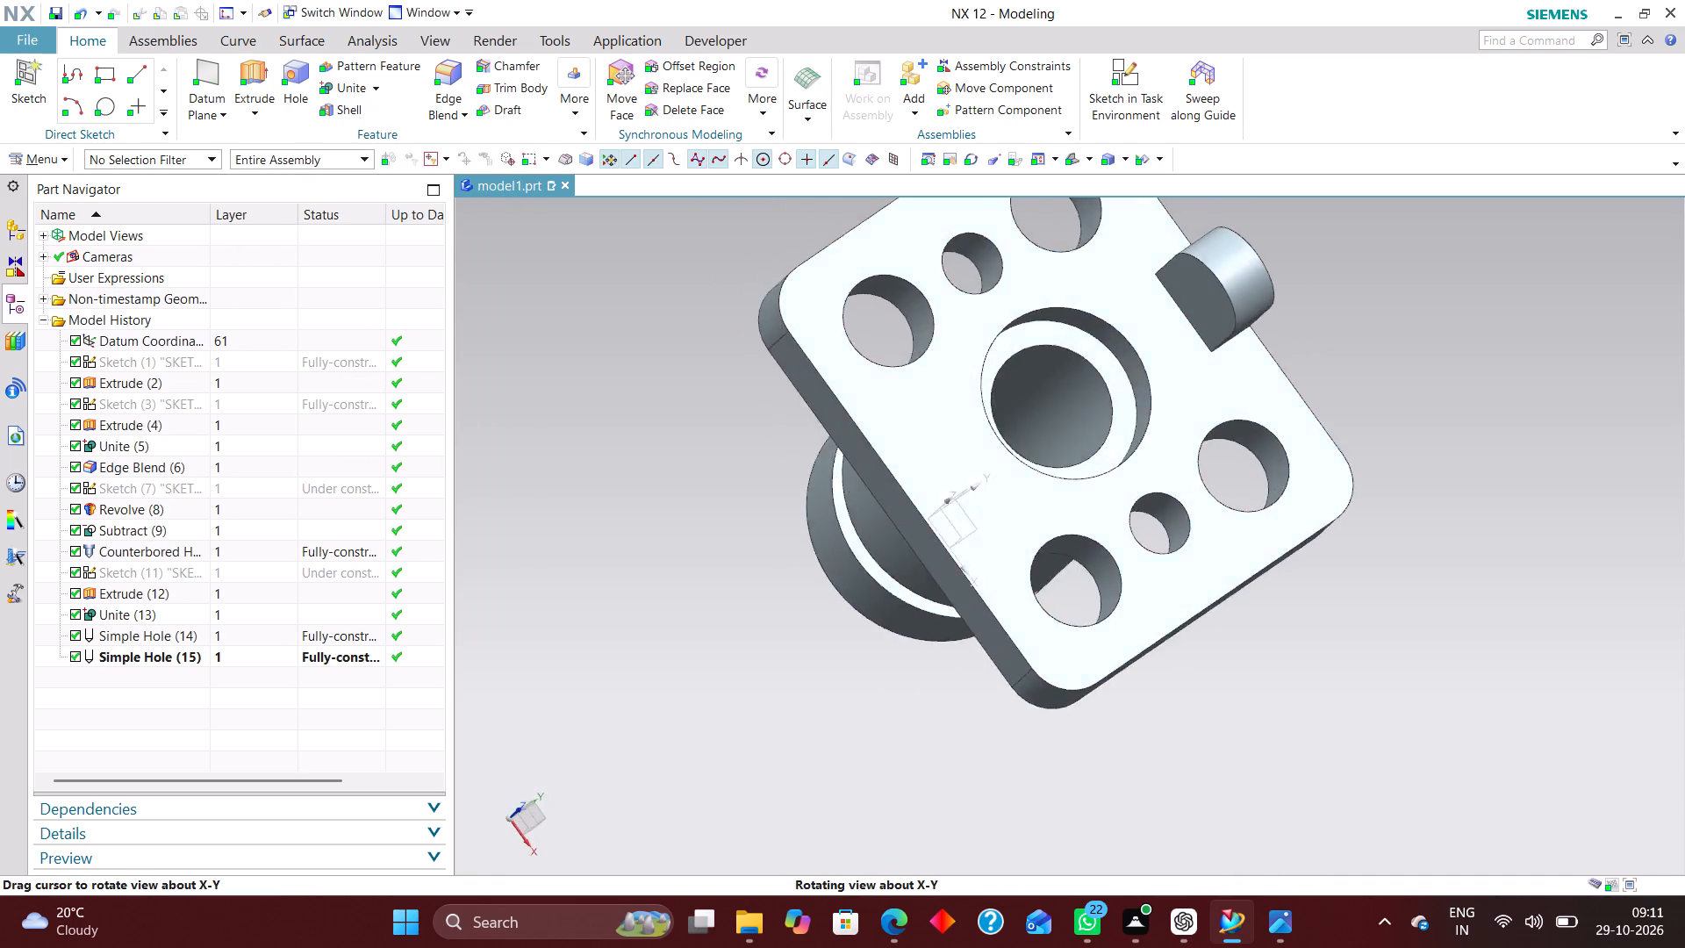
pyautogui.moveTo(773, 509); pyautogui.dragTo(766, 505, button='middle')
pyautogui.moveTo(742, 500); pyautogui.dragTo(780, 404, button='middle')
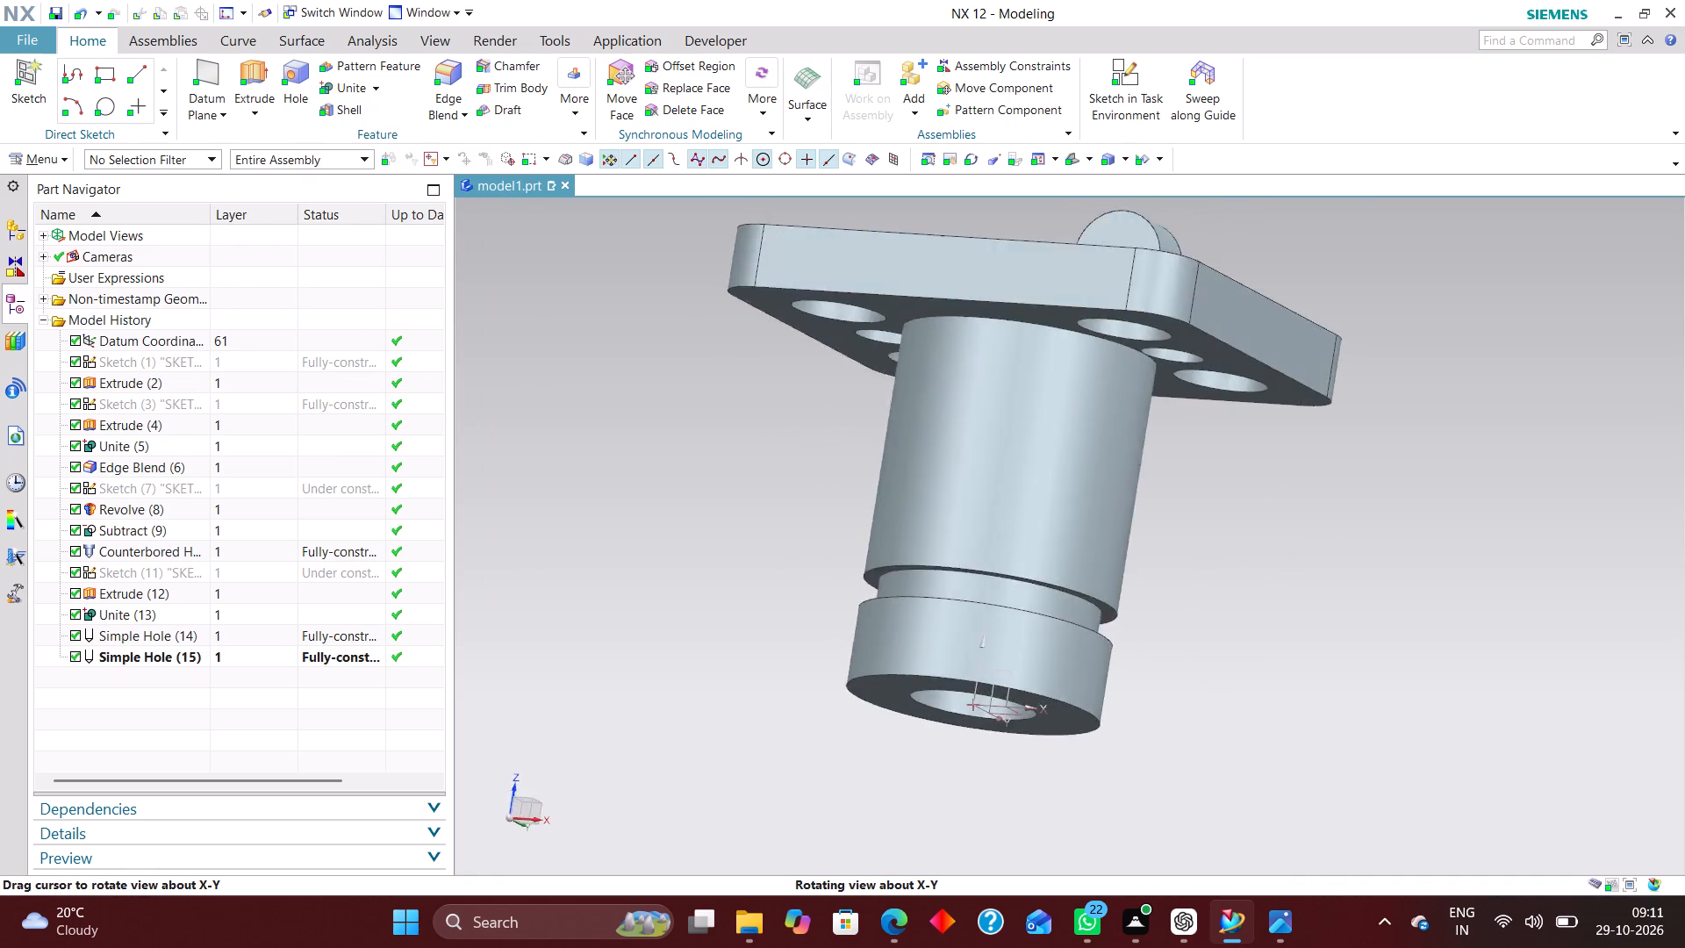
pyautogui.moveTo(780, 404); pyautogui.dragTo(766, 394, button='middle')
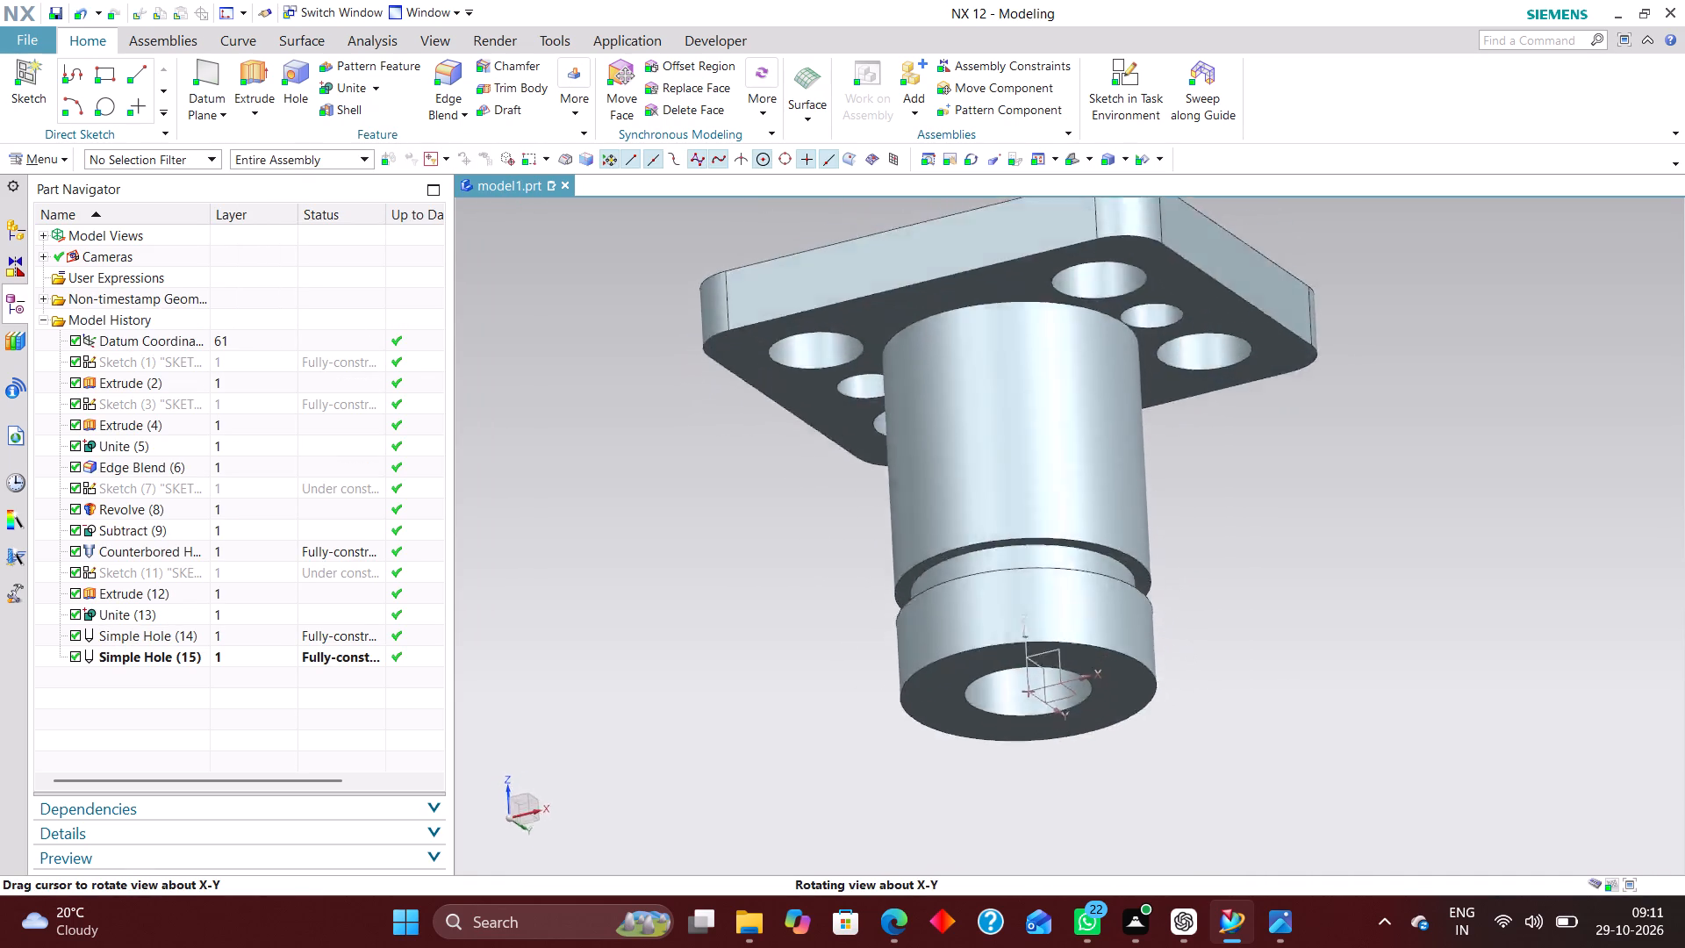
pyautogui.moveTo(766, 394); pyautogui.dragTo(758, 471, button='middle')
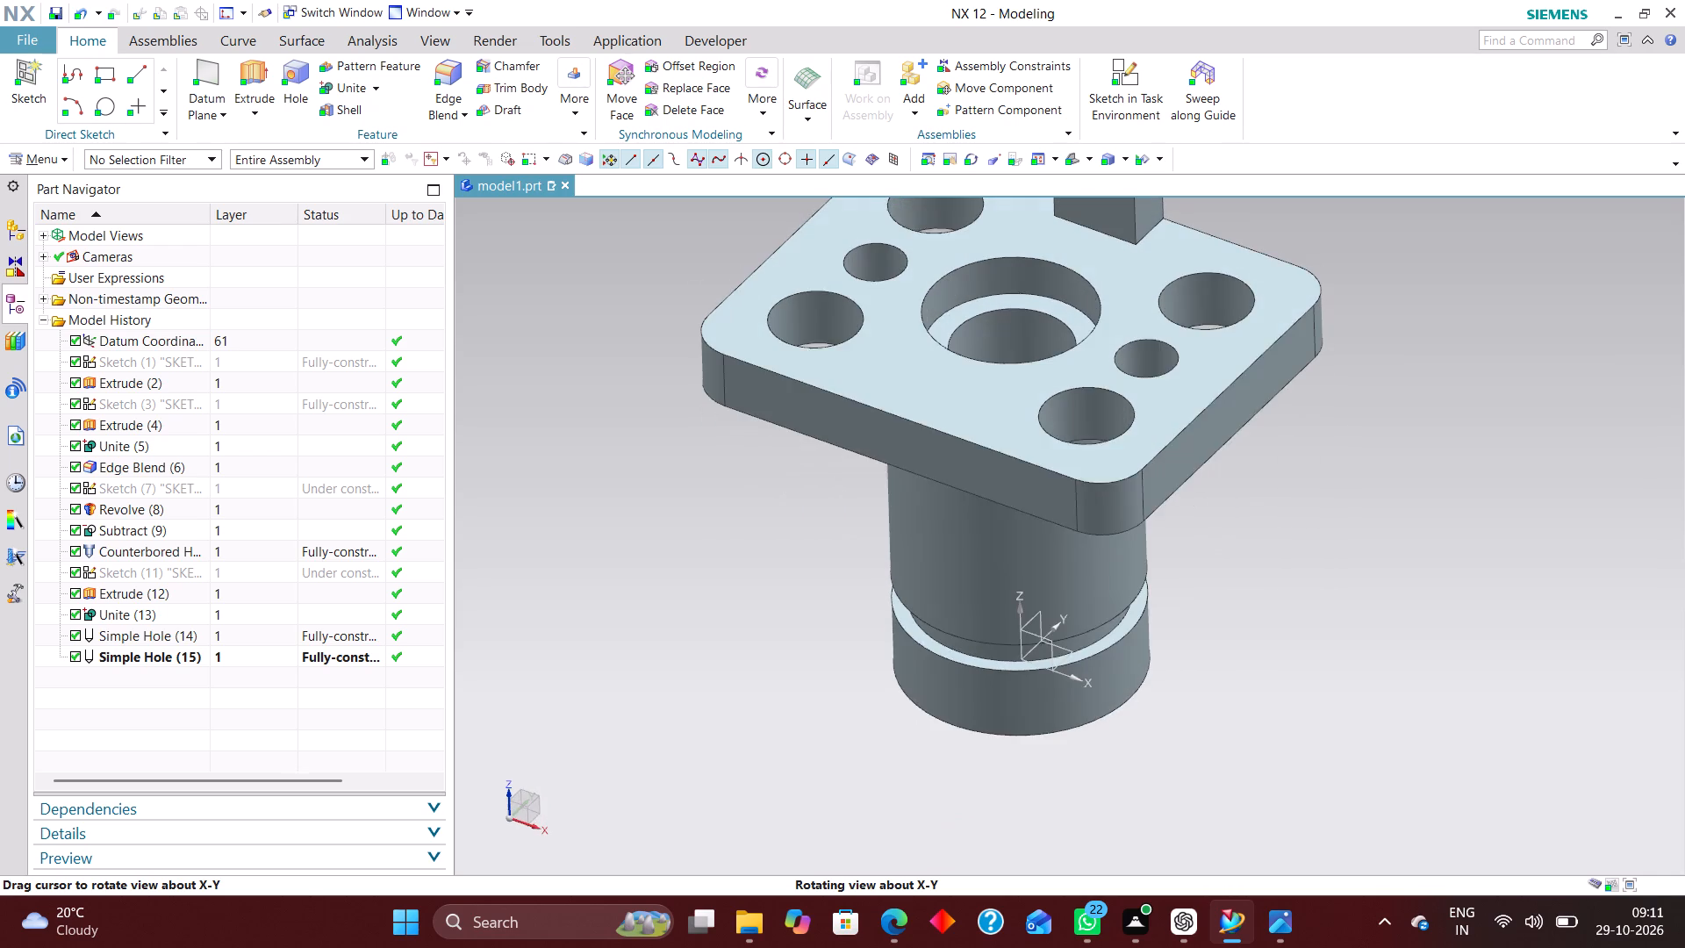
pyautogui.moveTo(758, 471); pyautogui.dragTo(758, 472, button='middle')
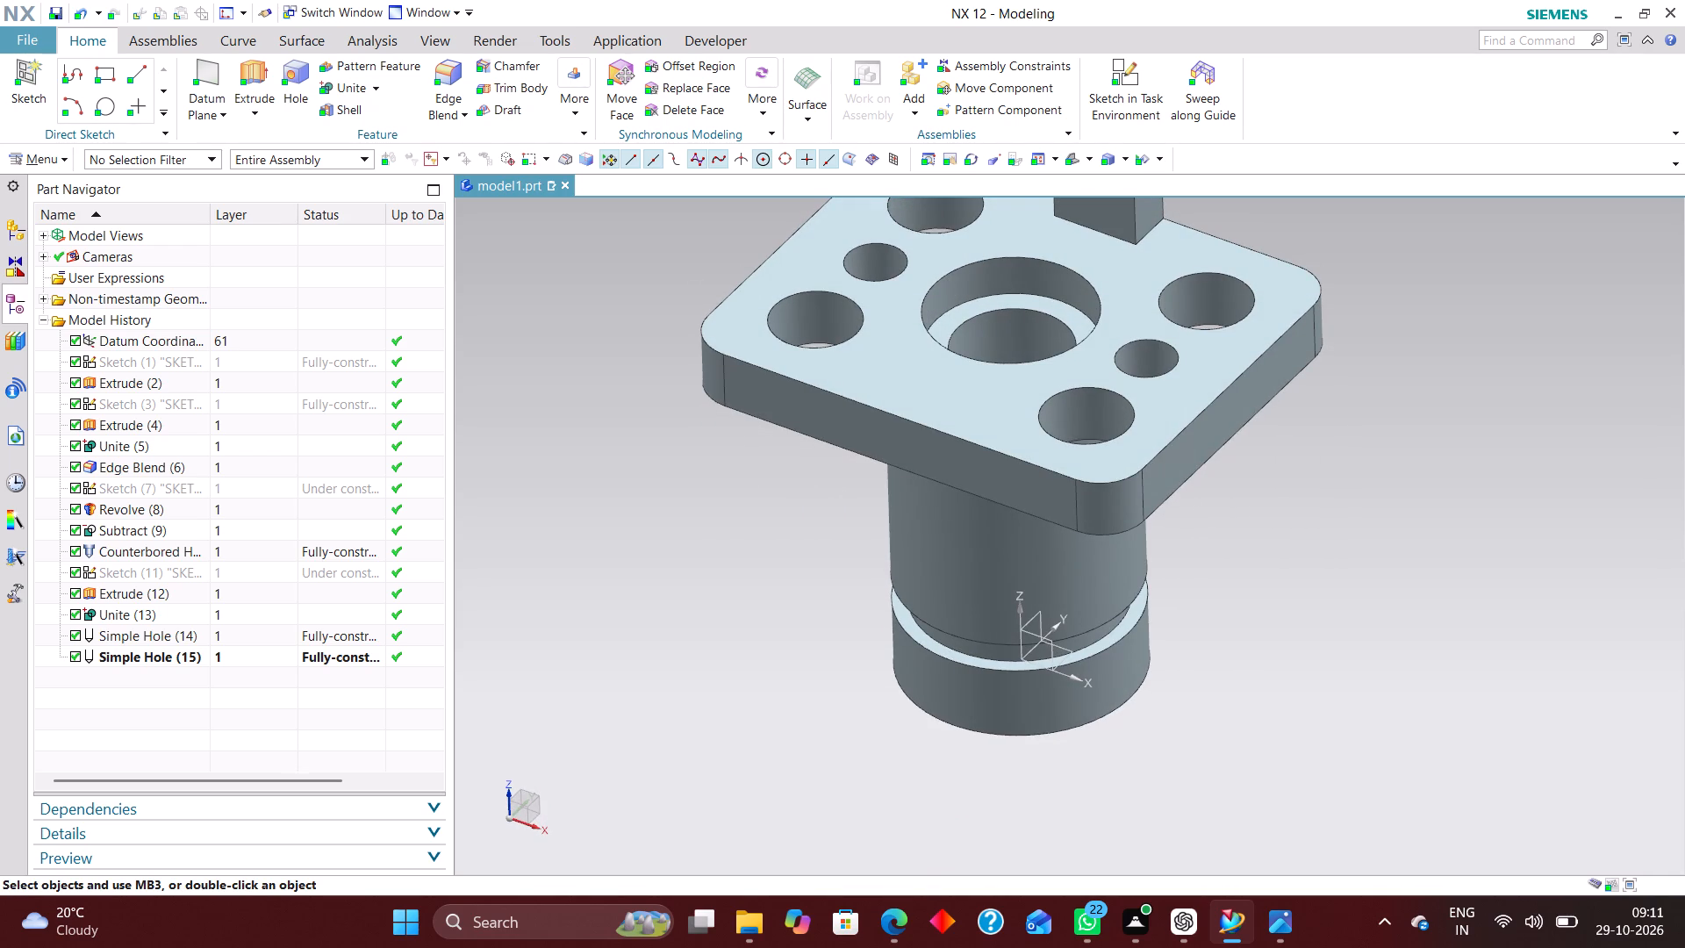
# Group the counterbored hole and both simple hole features into a feature group named HOLES.
pyautogui.keyDown('ctrl'); pyautogui.click(227, 552); pyautogui.keyUp('ctrl')
pyautogui.keyDown('ctrl'); pyautogui.click(235, 639); pyautogui.keyUp('ctrl')
pyautogui.keyDown('ctrl'); pyautogui.click(235, 653); pyautogui.keyUp('ctrl')
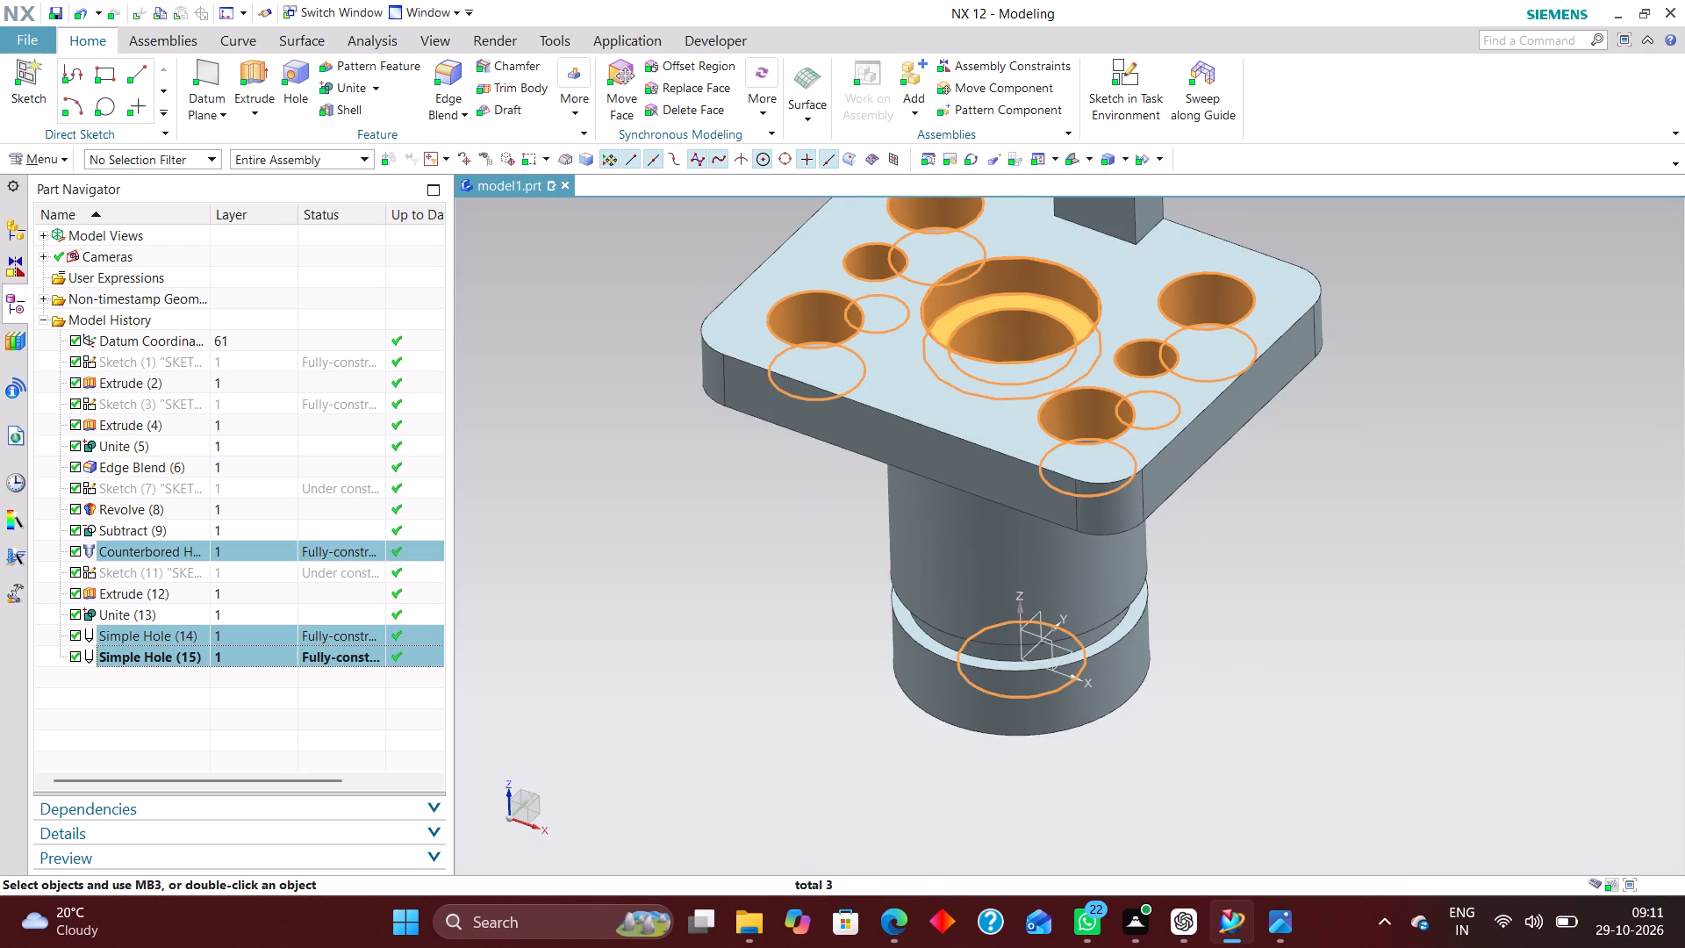
pyautogui.rightClick(244, 658)
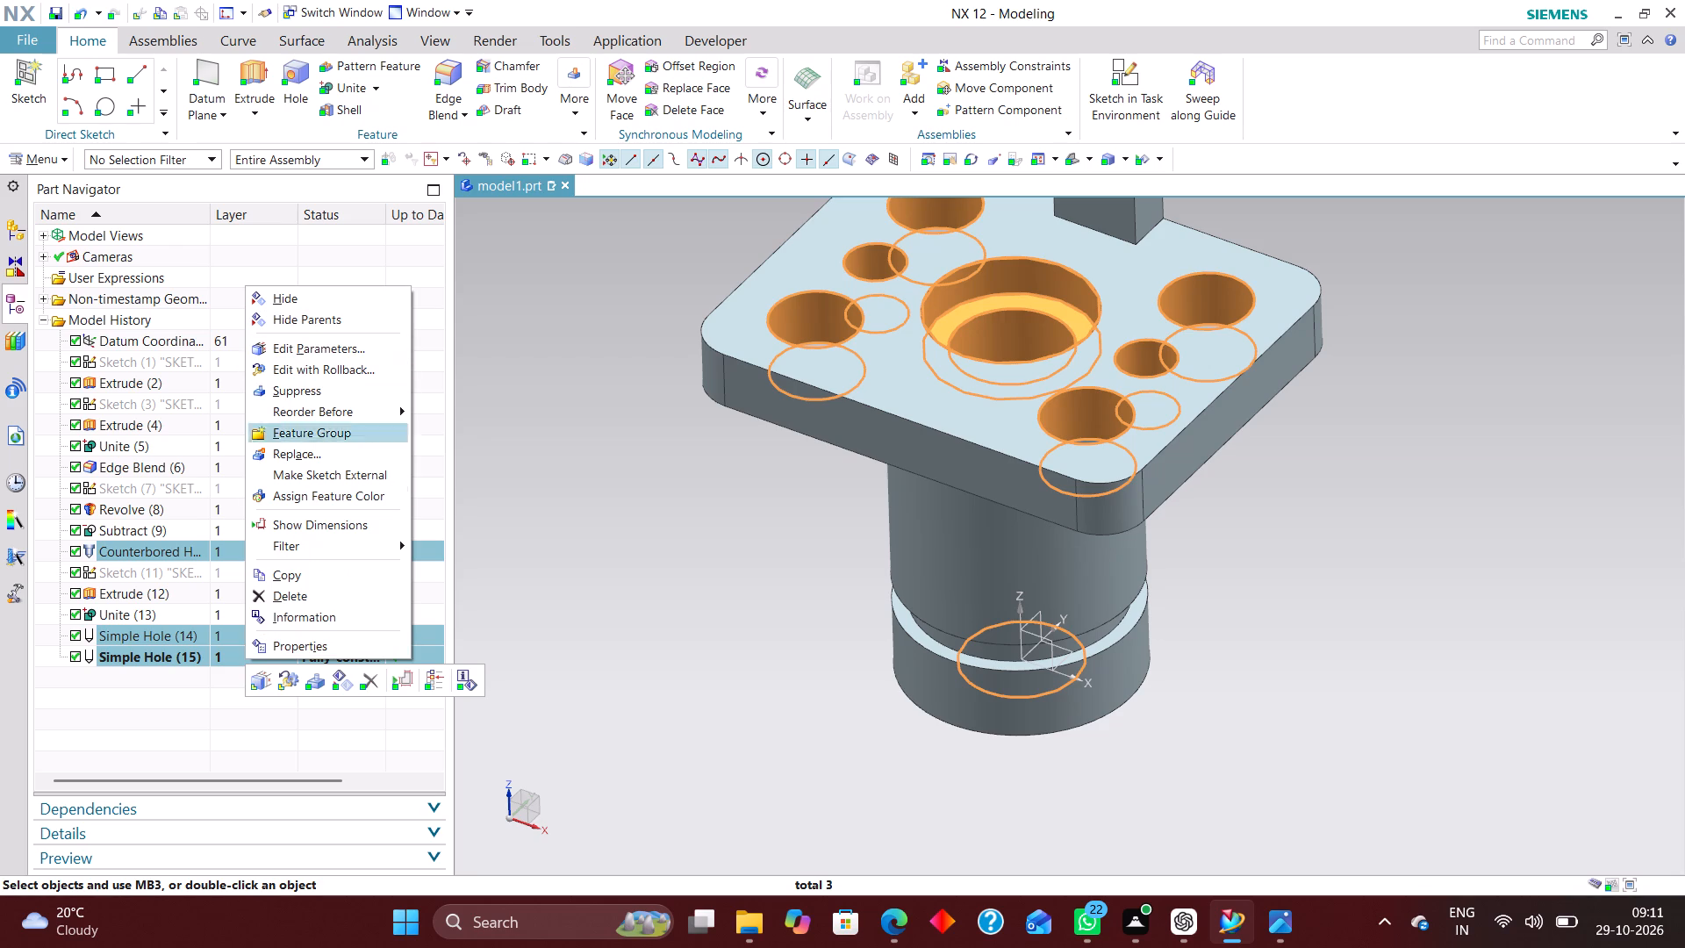
pyautogui.click(327, 428)
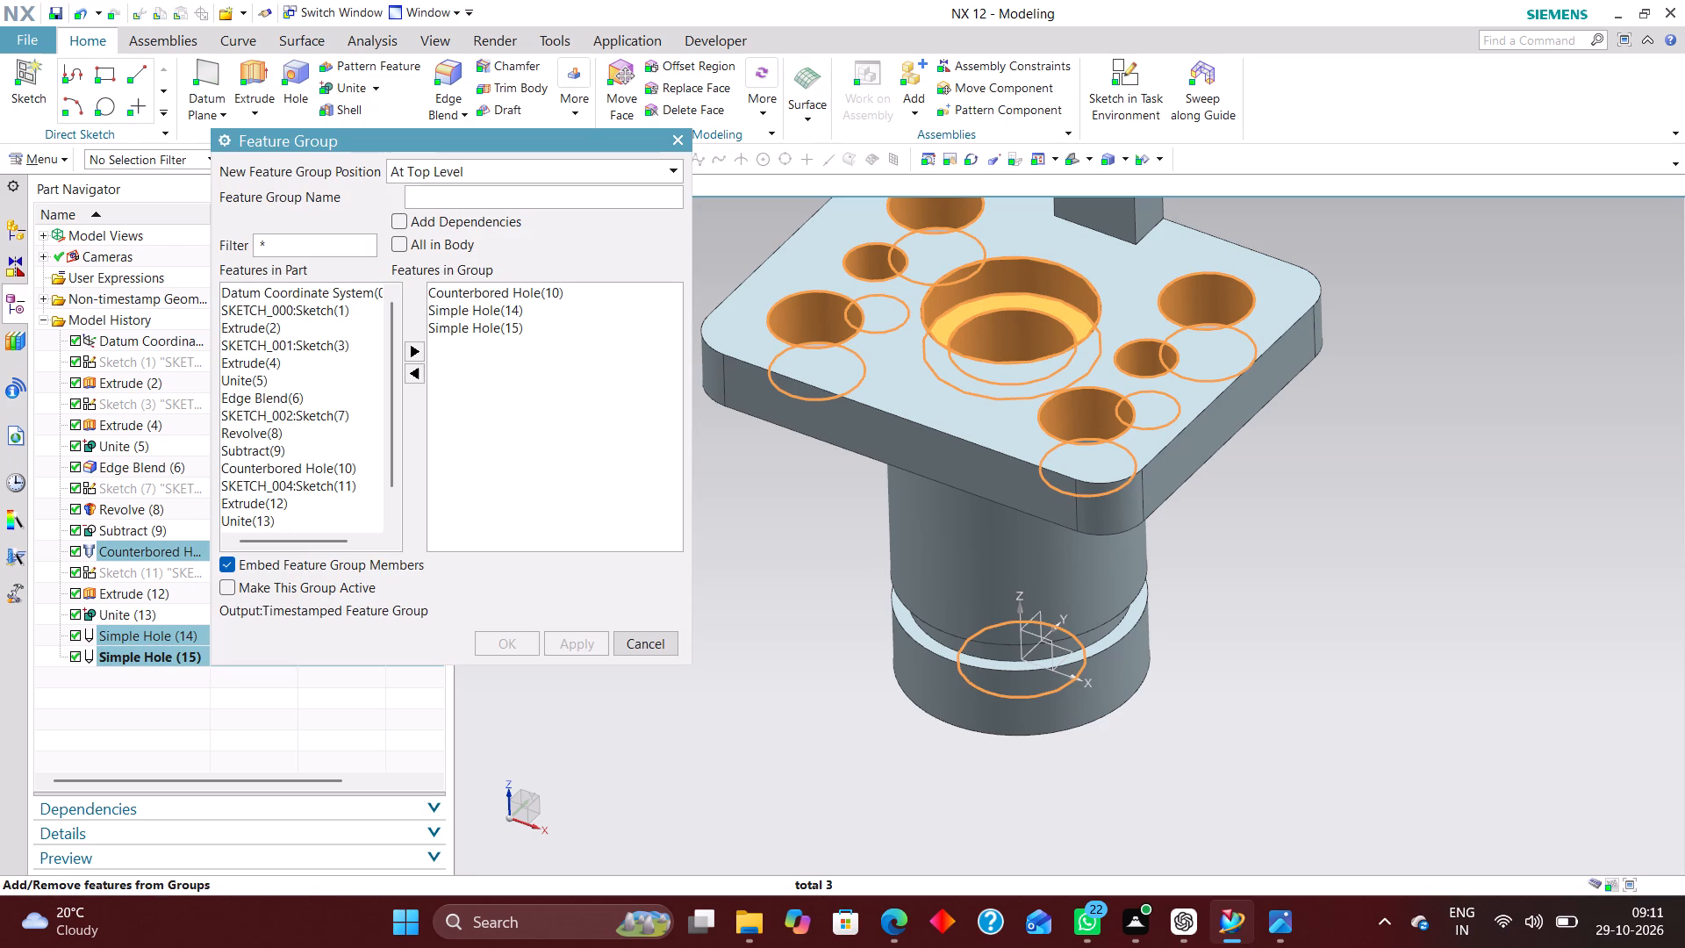
pyautogui.write('HOLES')
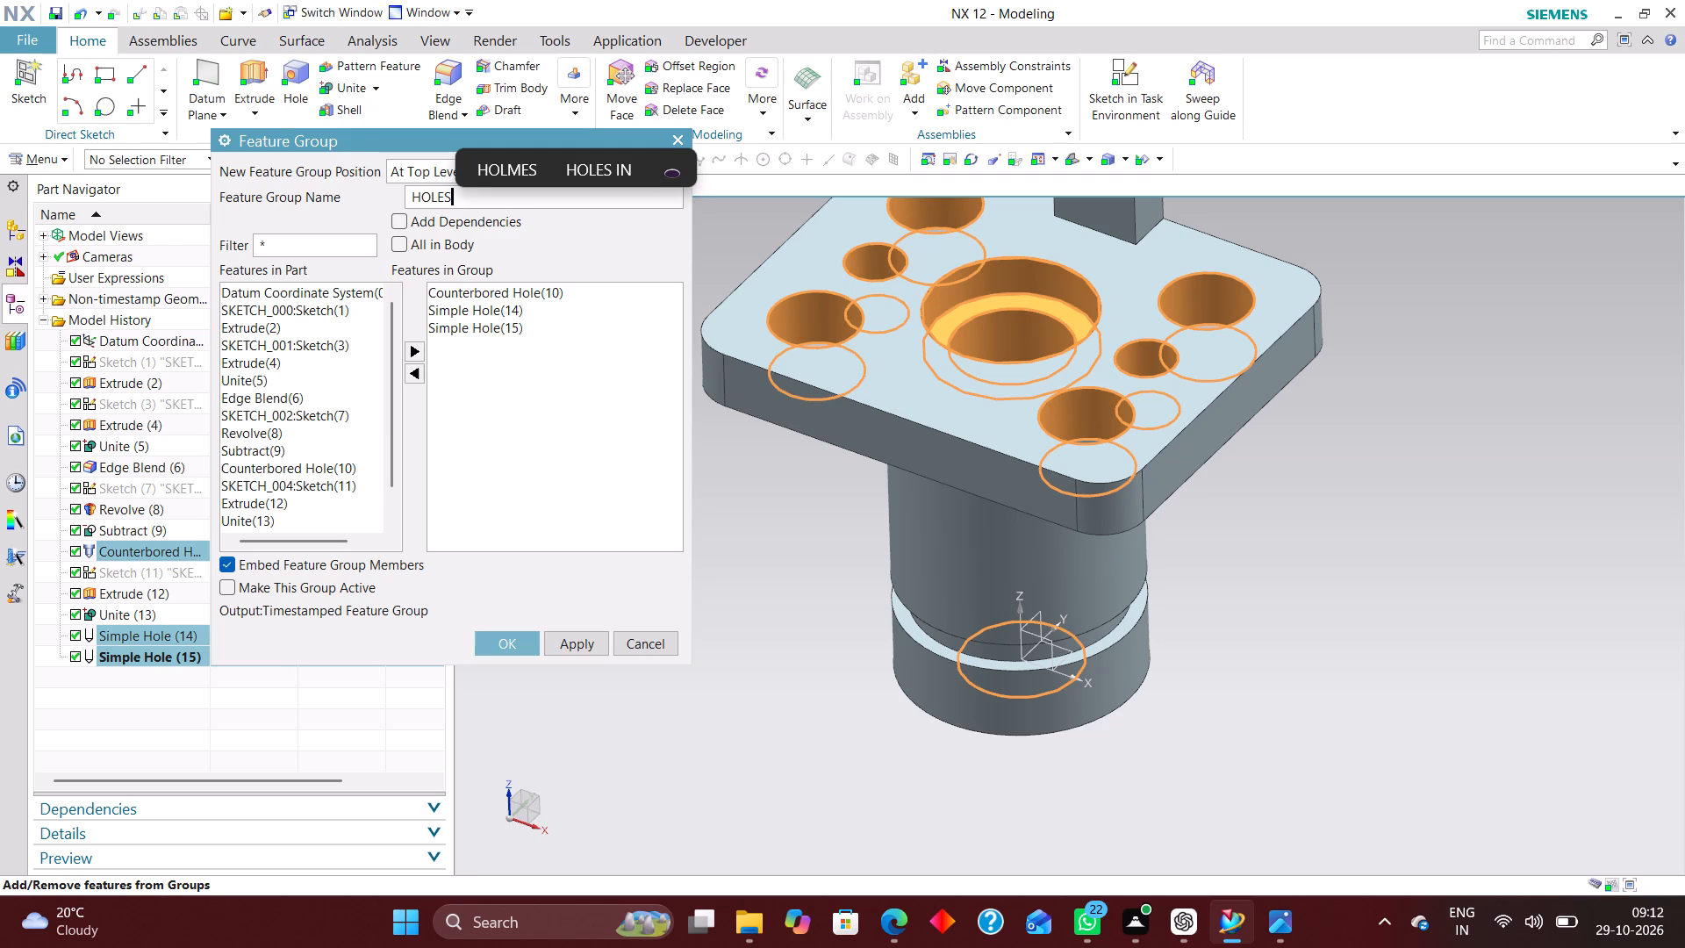
pyautogui.click(507, 649)
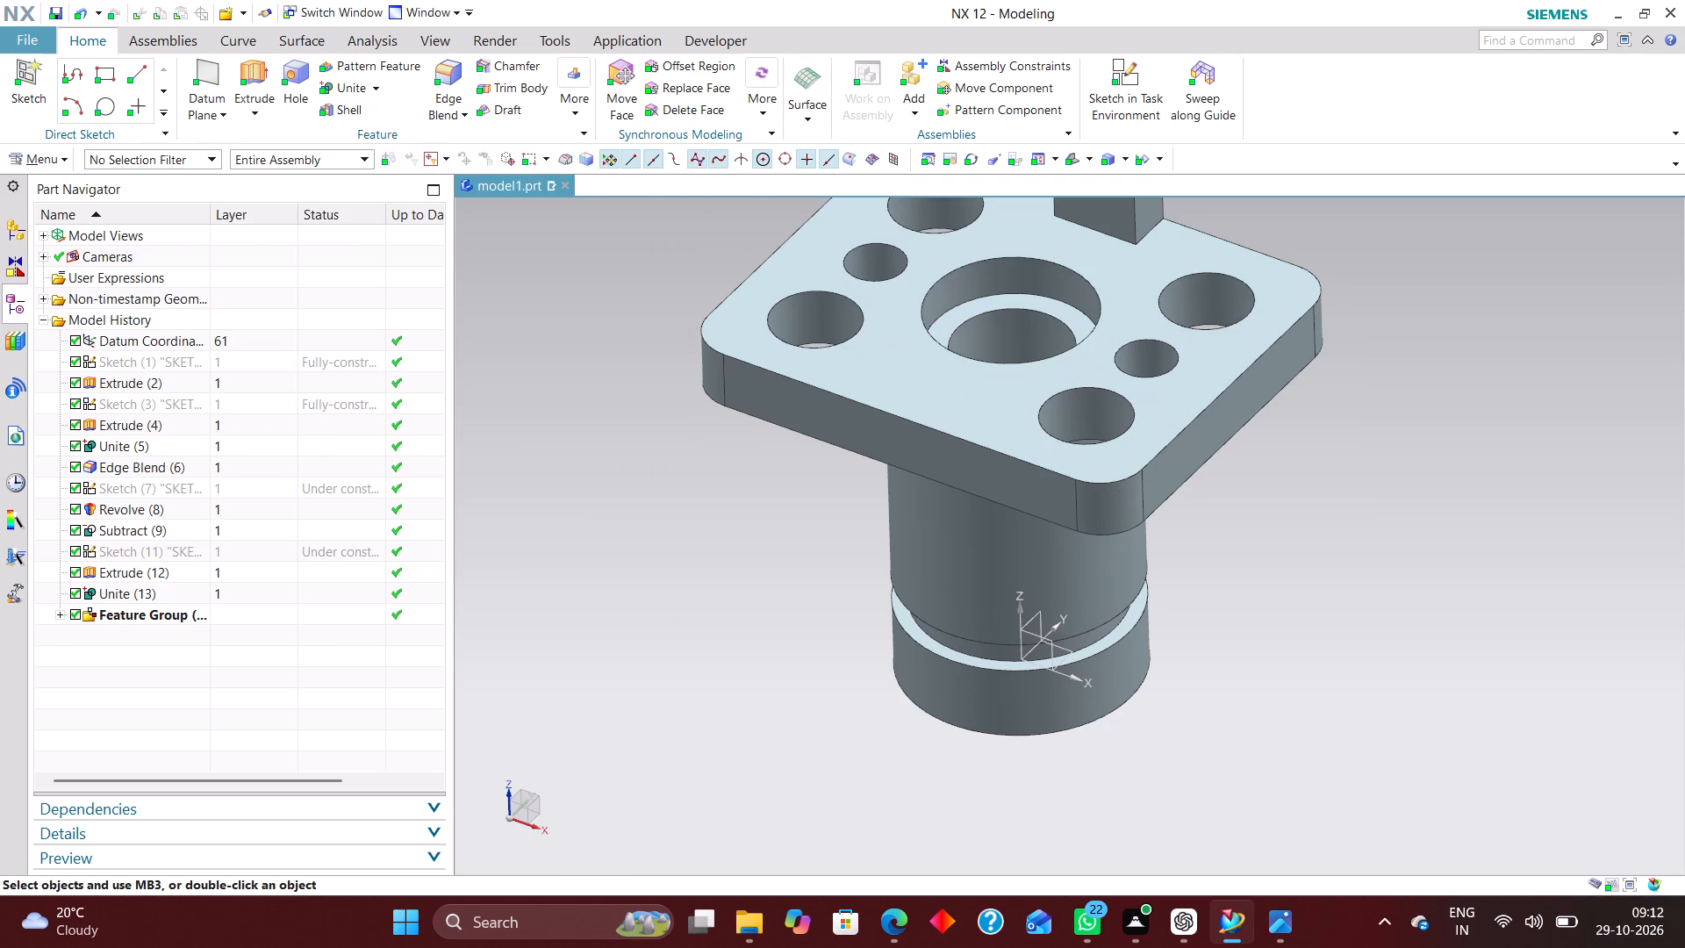
# Edit the groove's rectangle sketch with rollback, add the missing dimension for the rectangle's horizontal width and finish the sketch.
pyautogui.click(259, 489)
pyautogui.rightClick(257, 487)
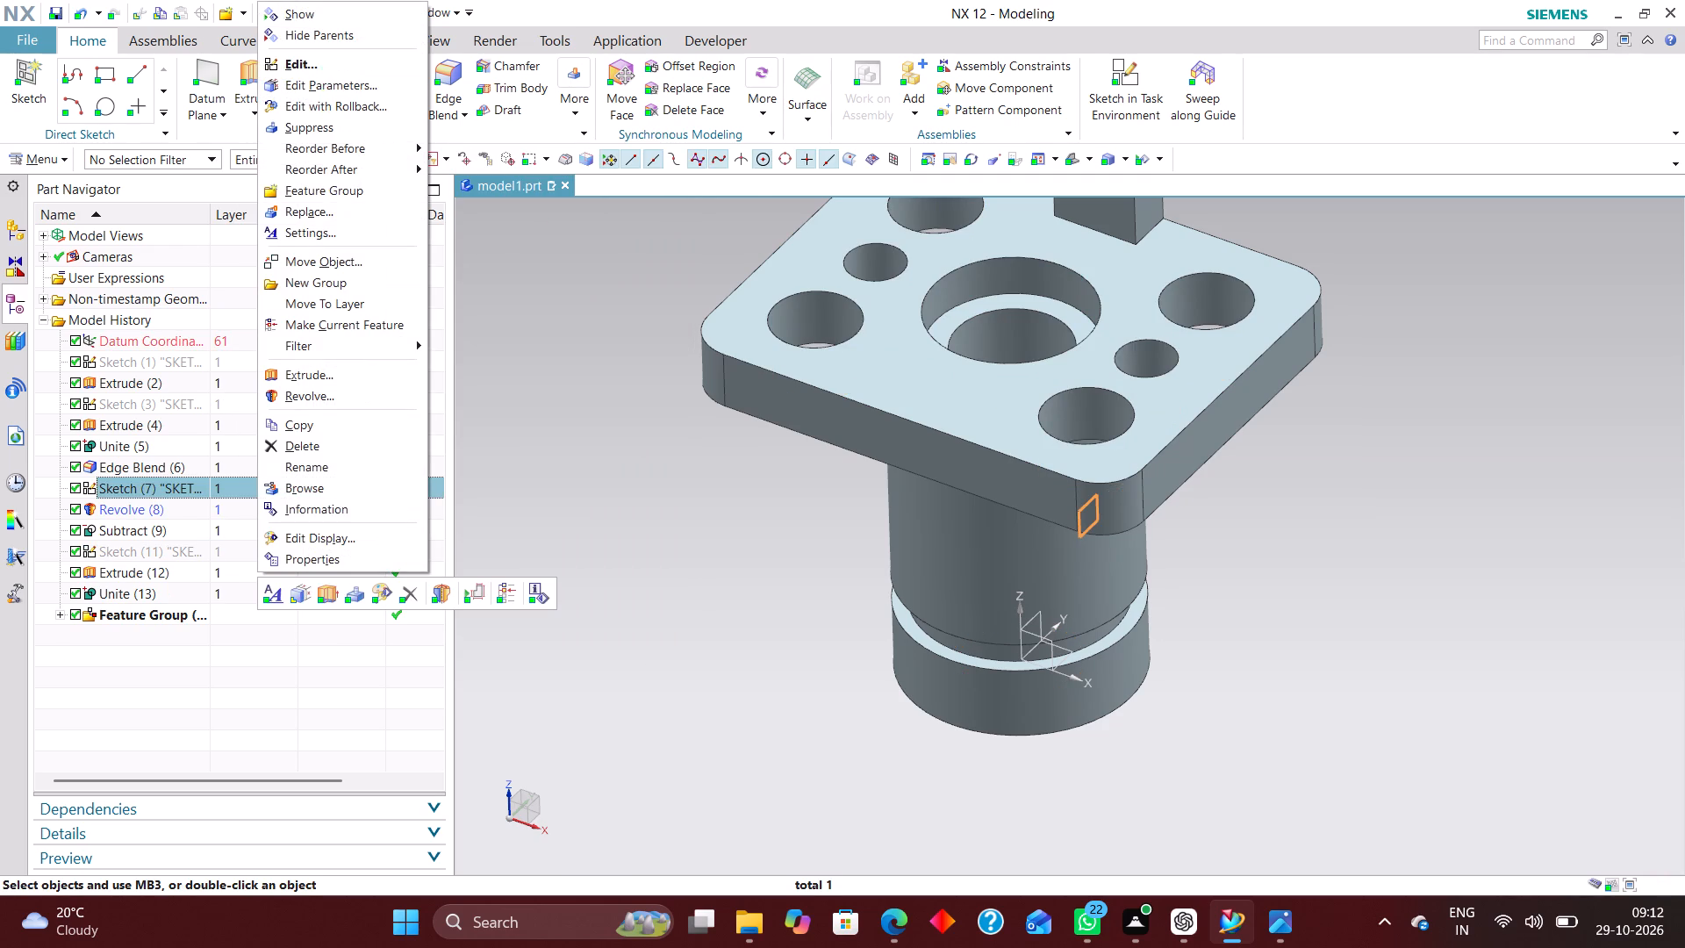
pyautogui.click(377, 107)
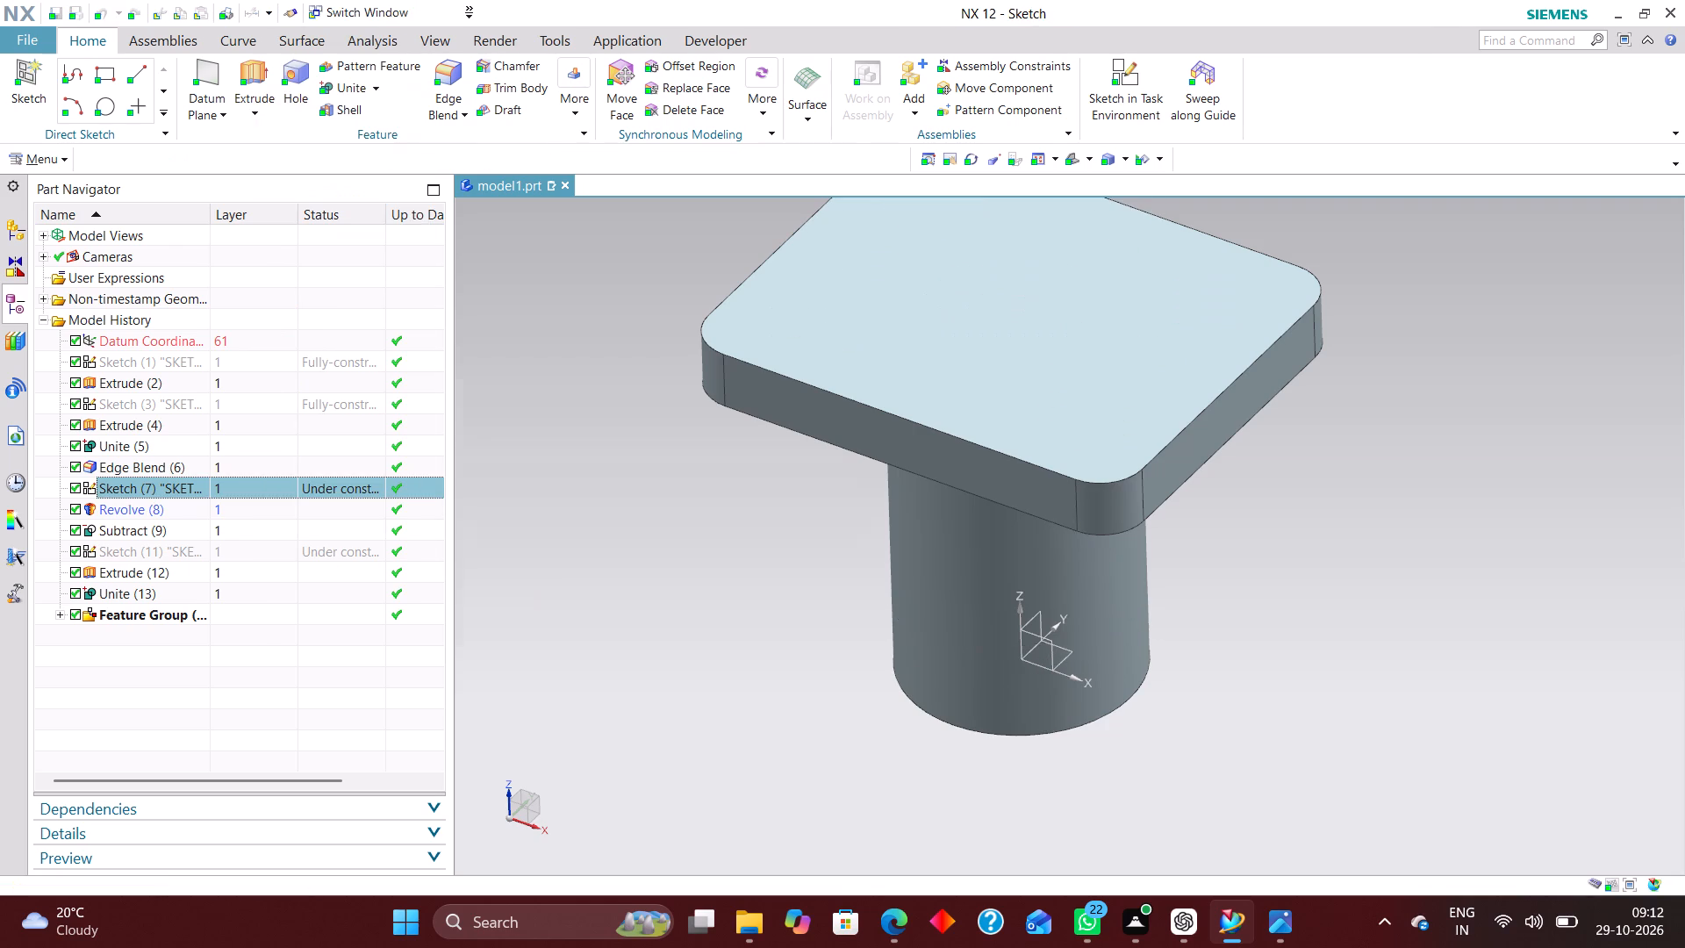
pyautogui.scroll(-4, 999, 393)
pyautogui.click(1114, 75)
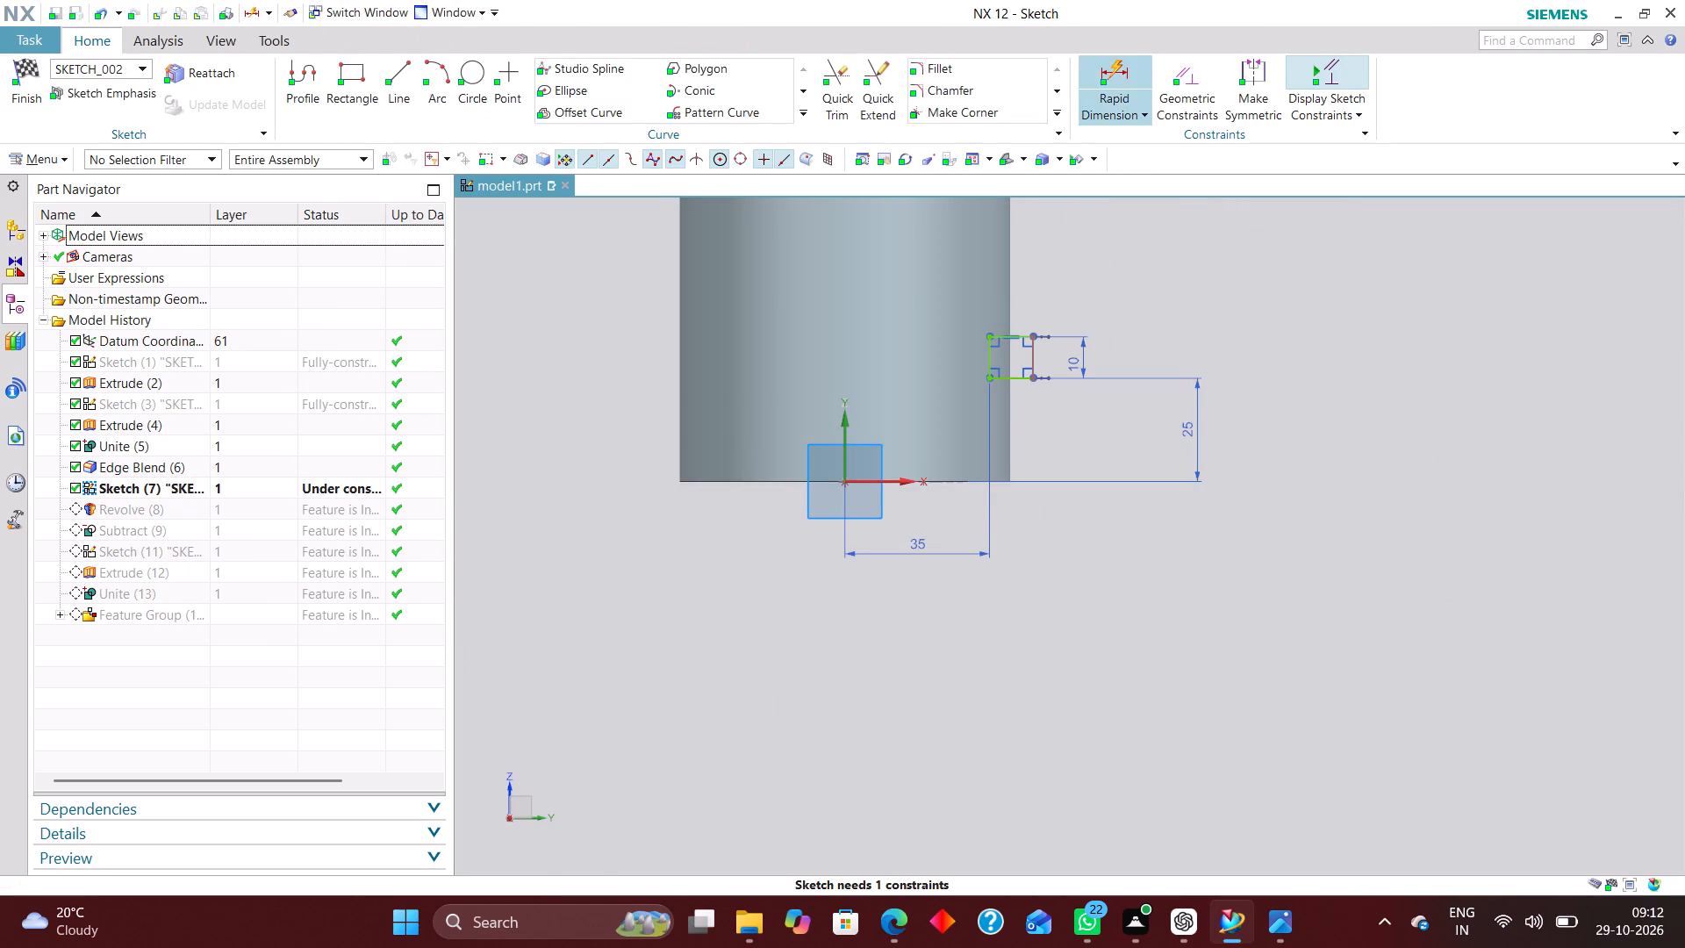
pyautogui.scroll(5, 1018, 384)
pyautogui.click(1034, 367)
pyautogui.click(1020, 475)
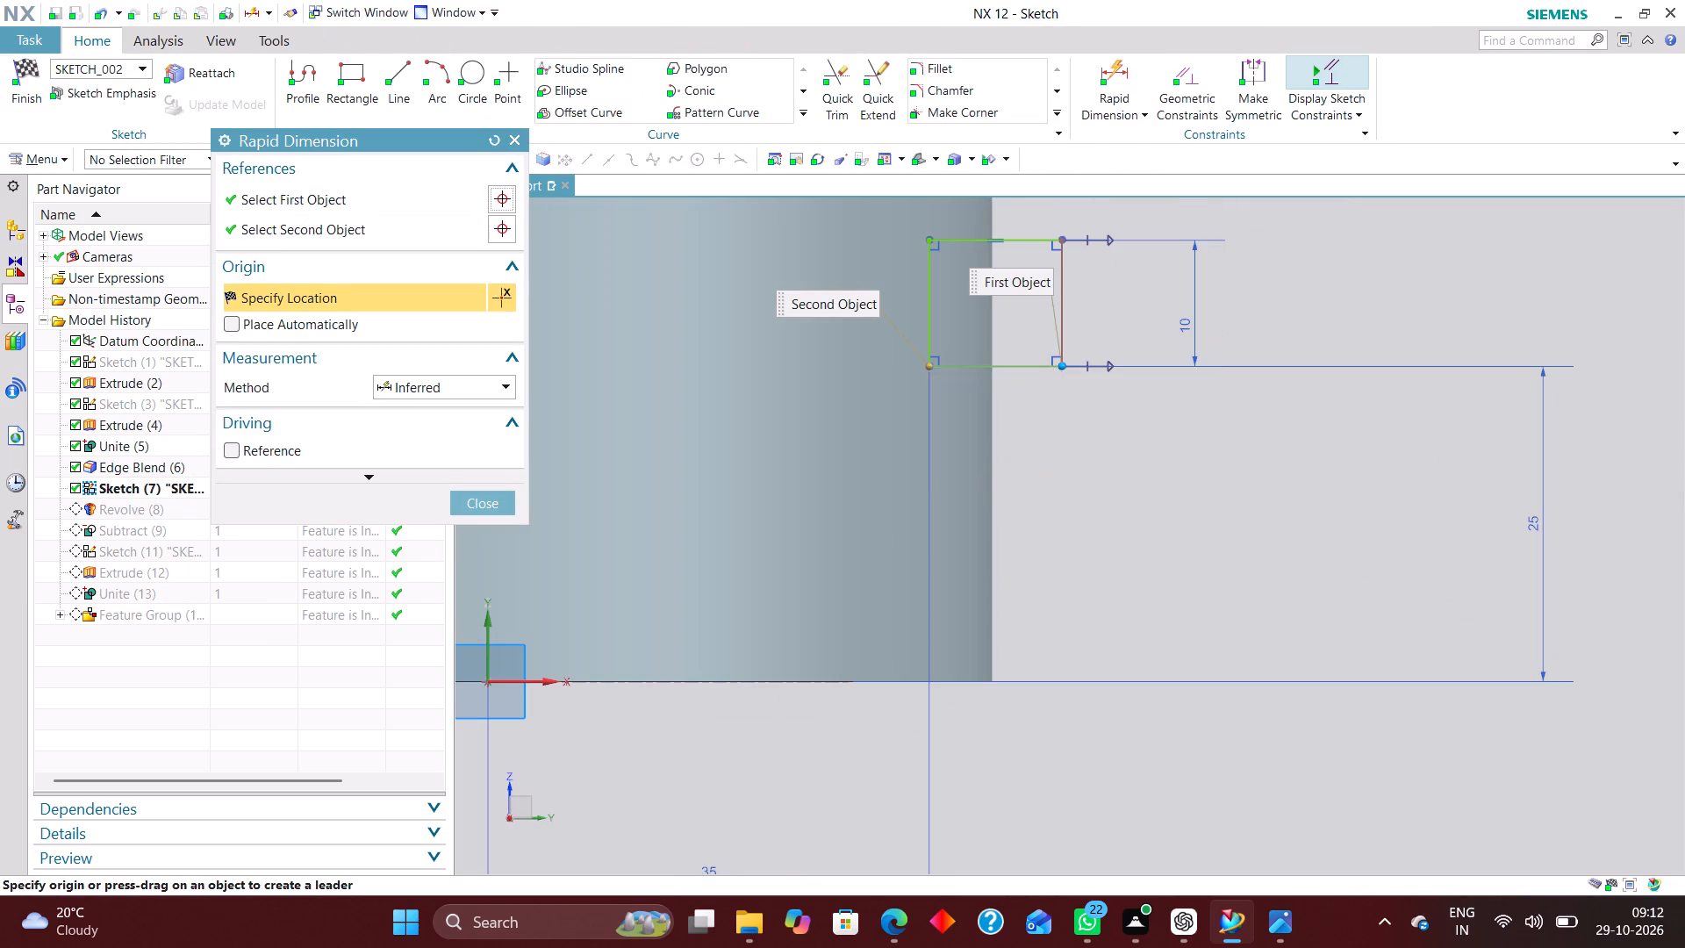
pyautogui.click(505, 502)
pyautogui.scroll(-2, 819, 451)
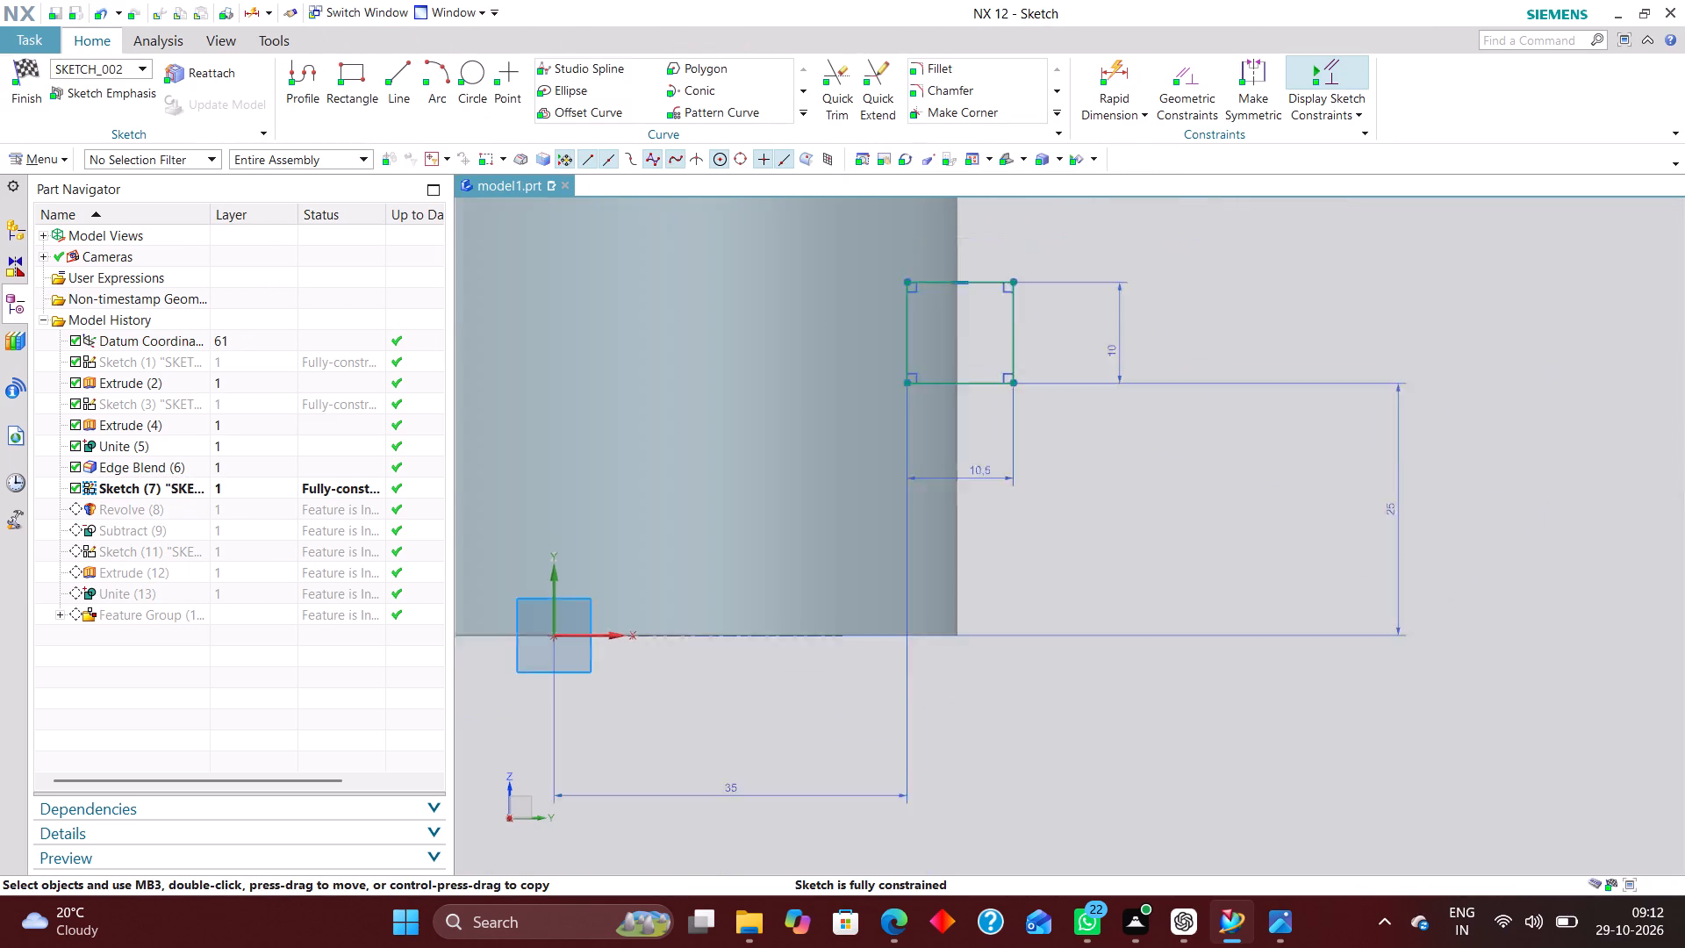
pyautogui.scroll(-3, 821, 452)
pyautogui.scroll(3, 669, 363)
pyautogui.click(23, 68)
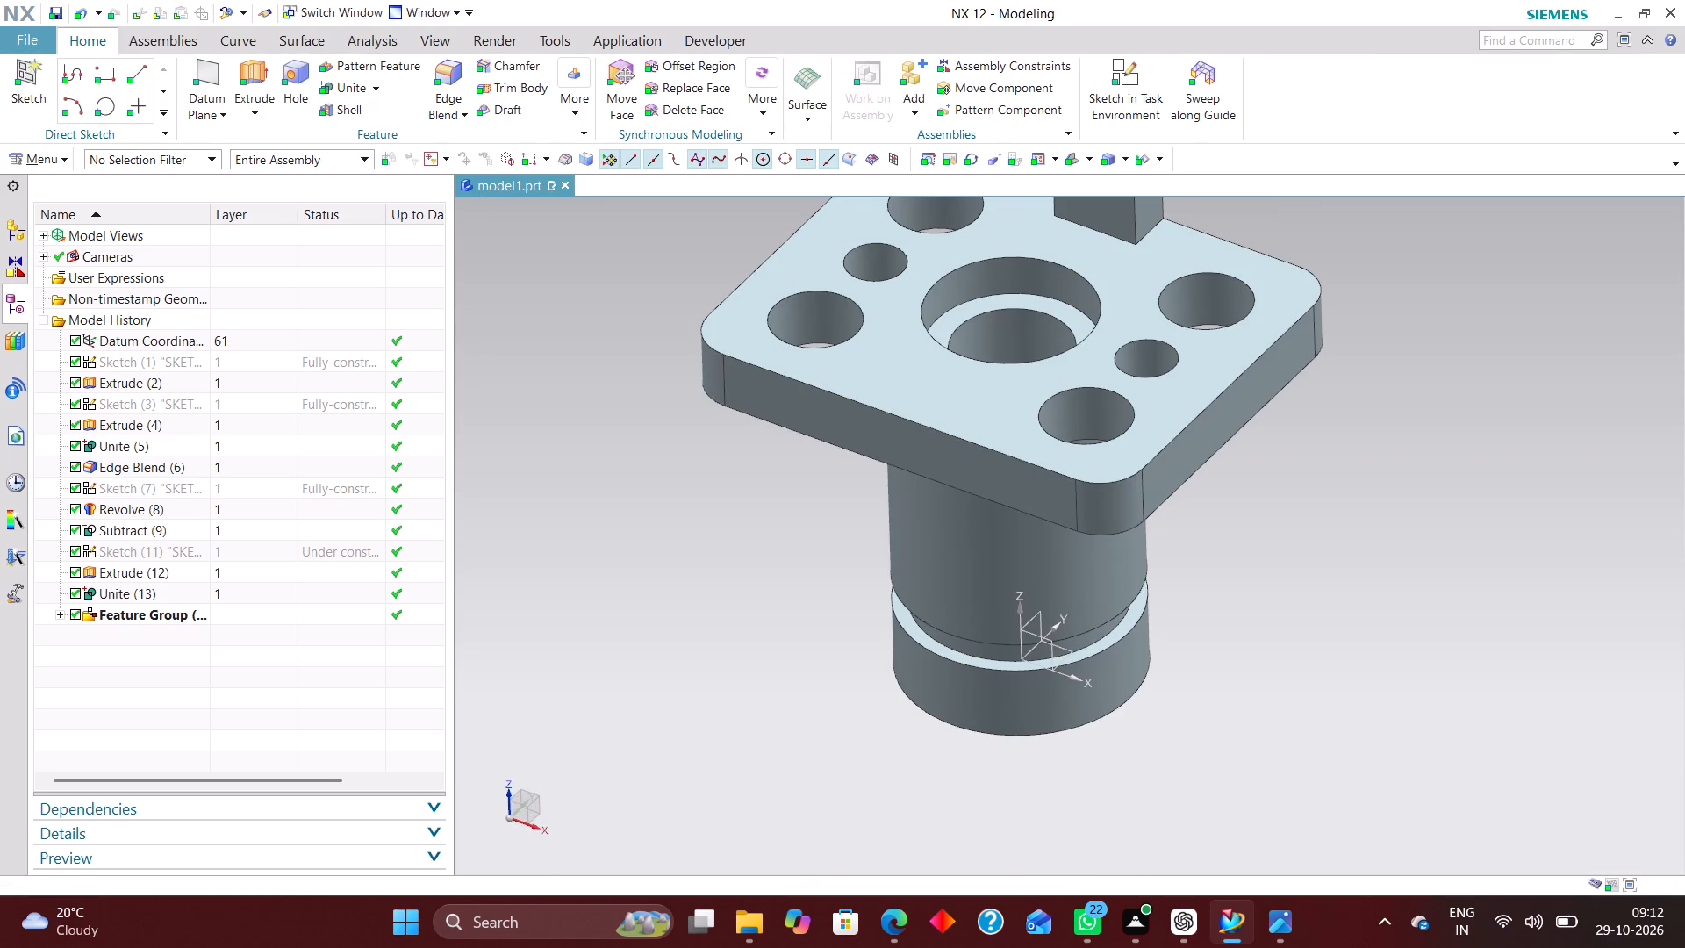
# Edit the round-topped lug's sketch with rollback, dimension its bottom line from the plate's lower edge and finish the sketch.
pyautogui.click(262, 551)
pyautogui.rightClick(274, 542)
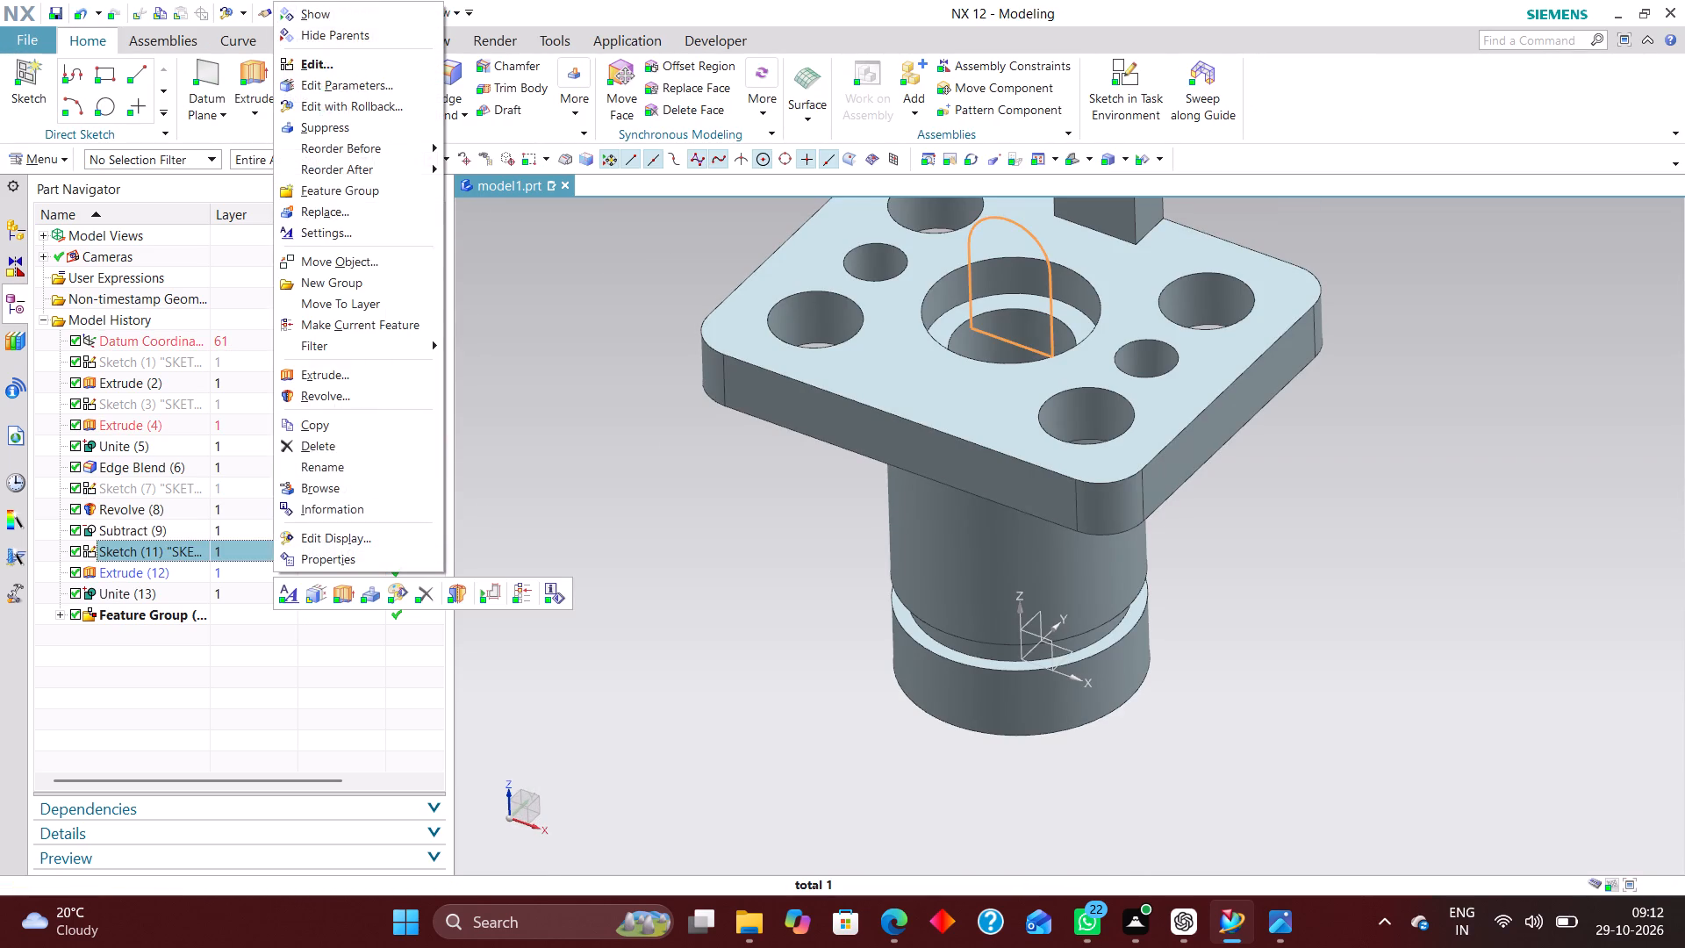
pyautogui.click(370, 106)
pyautogui.scroll(-2, 917, 326)
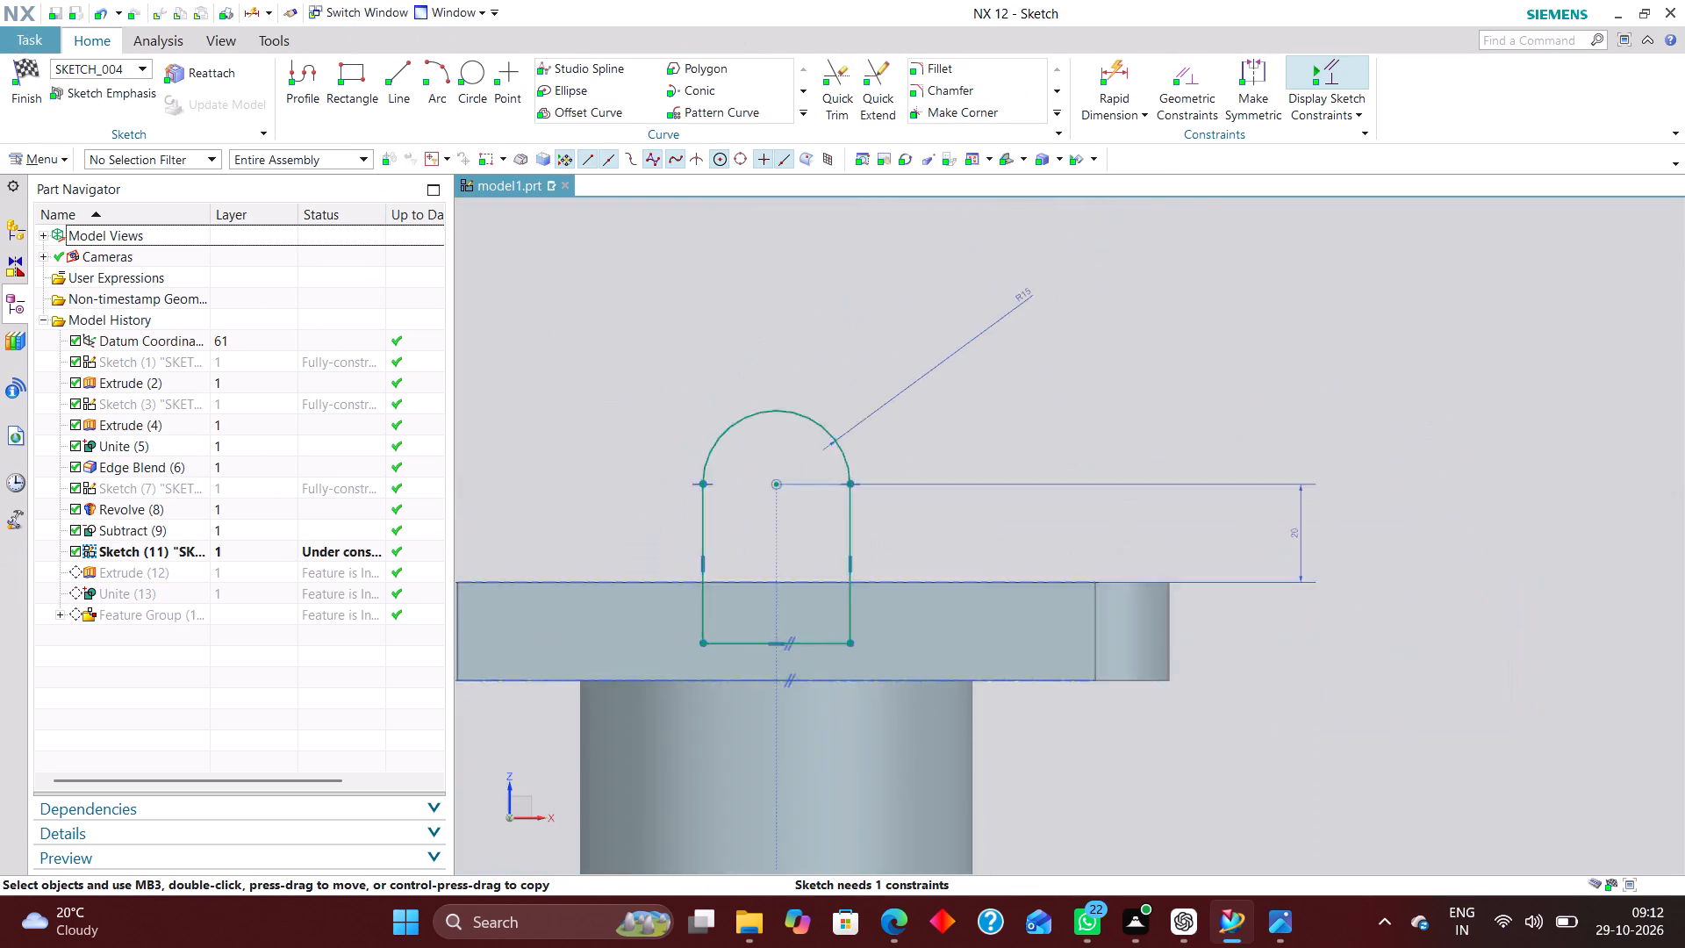
pyautogui.scroll(-2, 917, 328)
pyautogui.click(1128, 73)
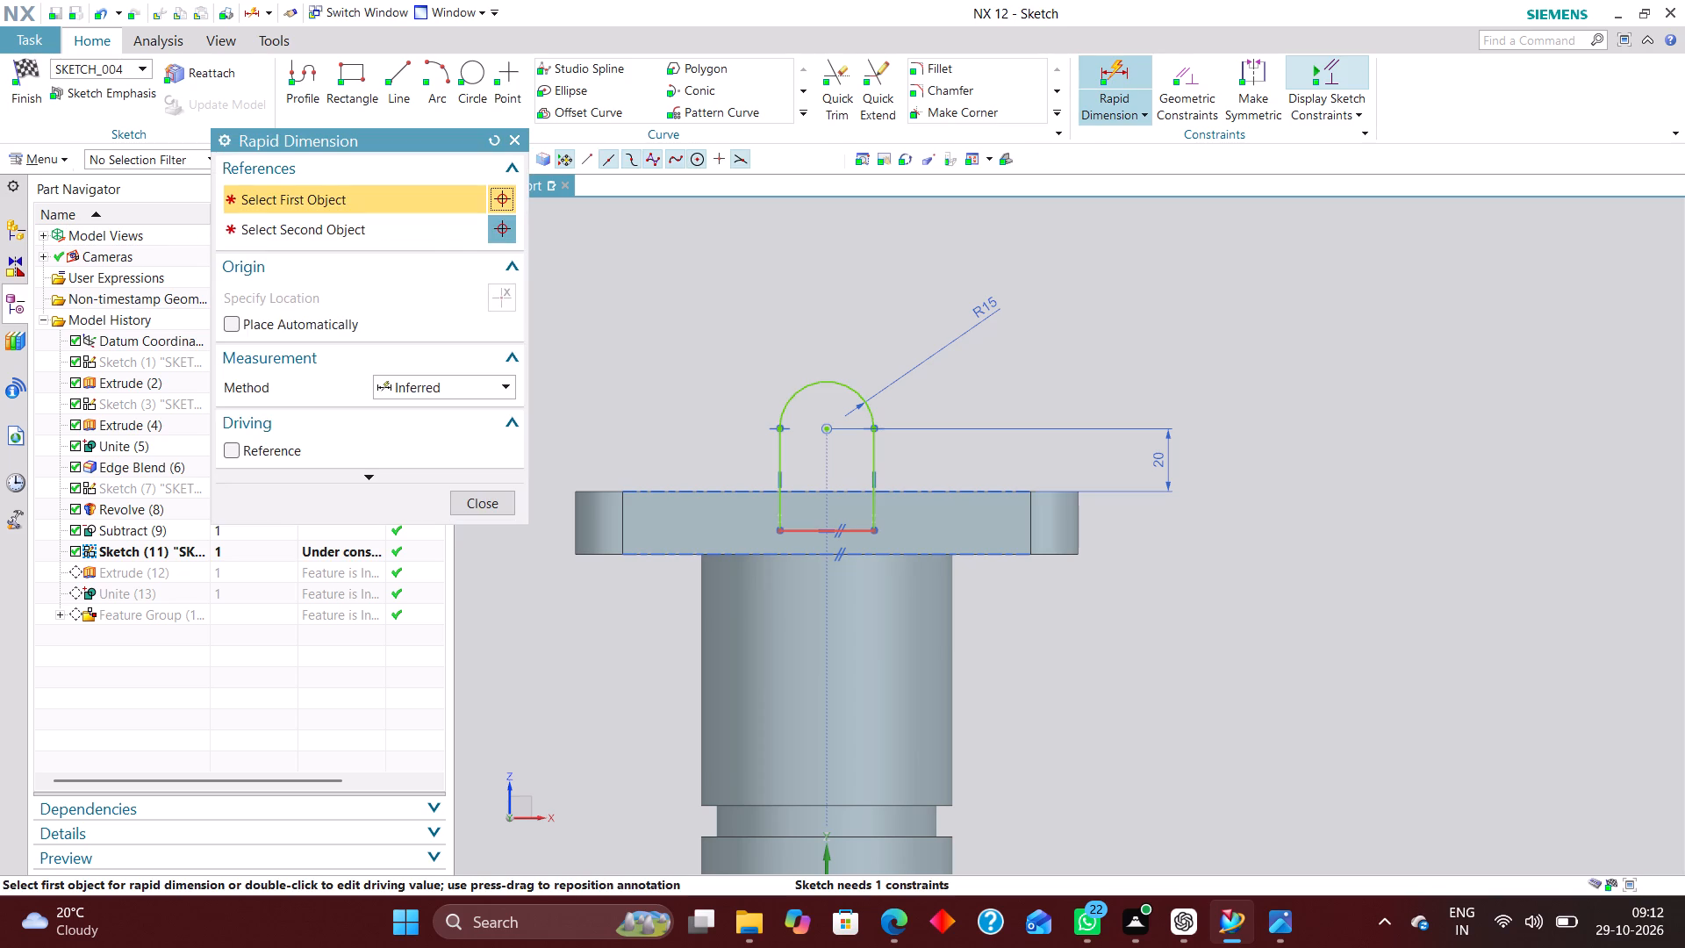
pyautogui.click(863, 552)
pyautogui.click(855, 532)
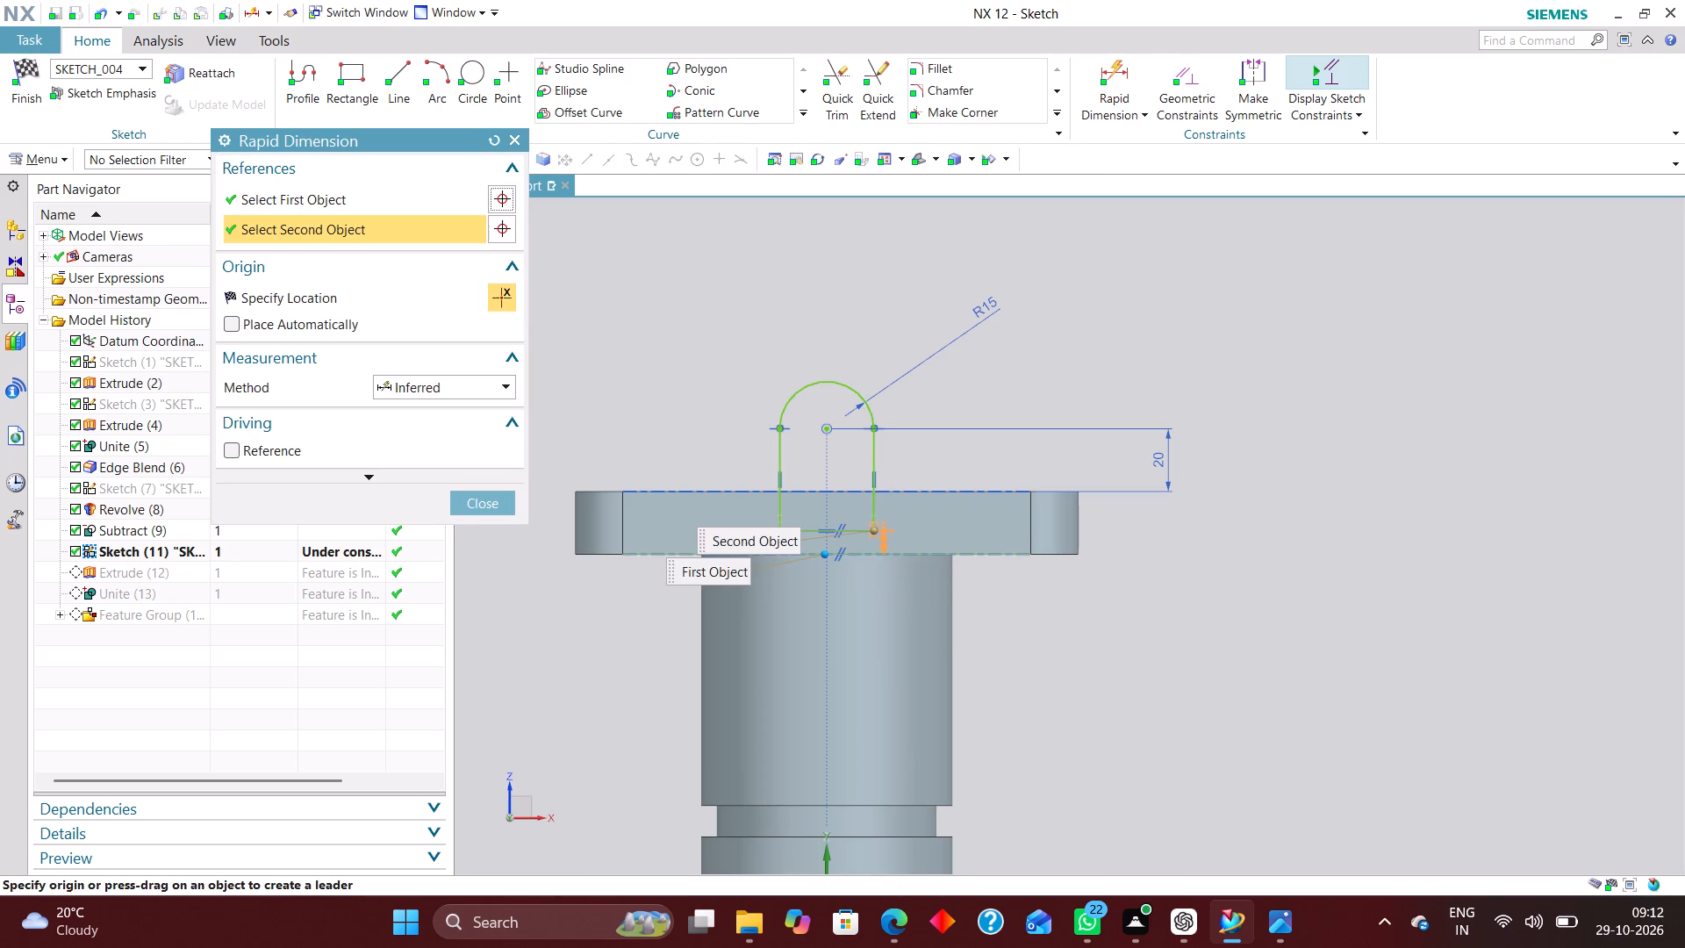
pyautogui.click(1211, 531)
pyautogui.click(503, 504)
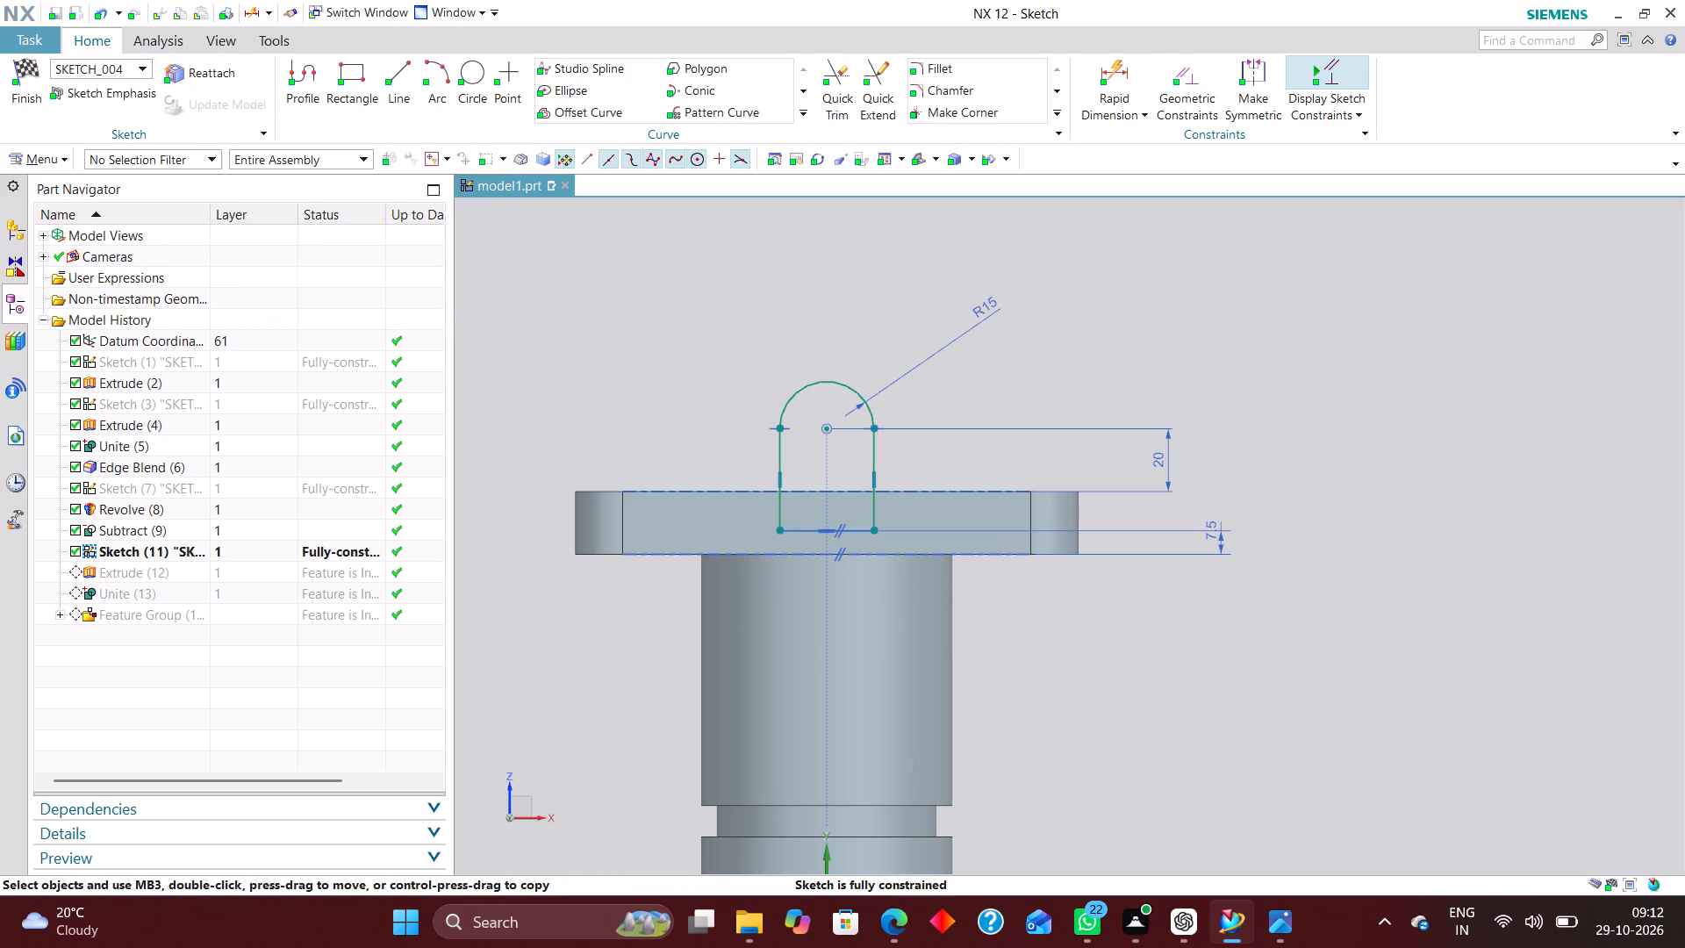
pyautogui.click(34, 61)
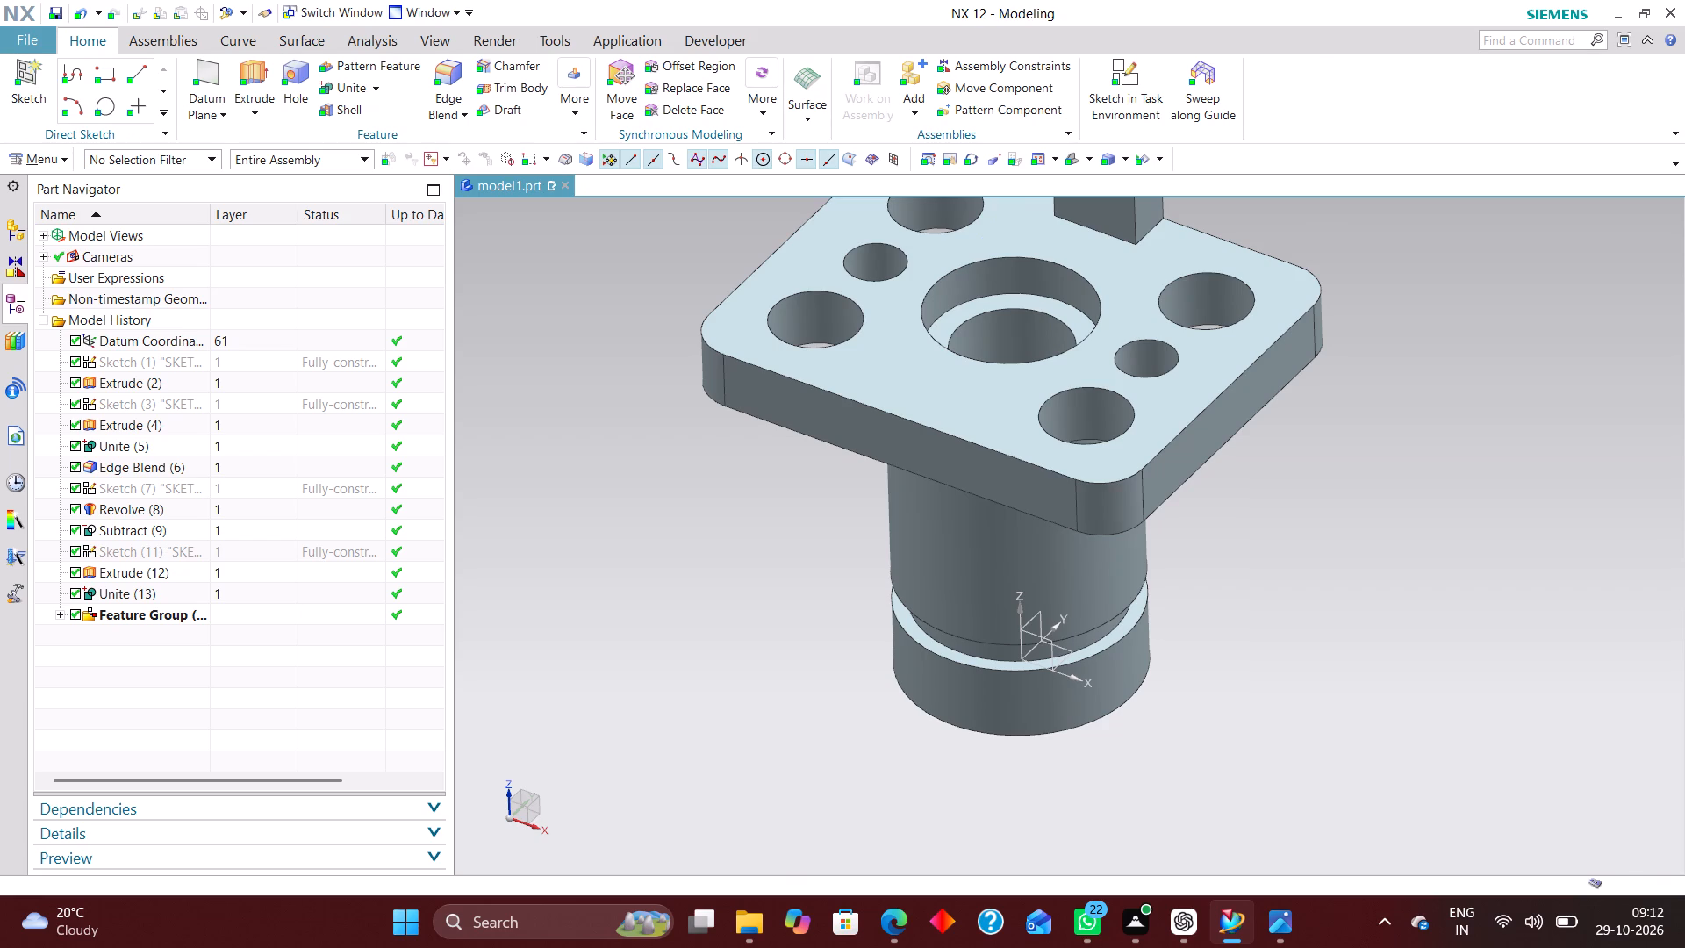
# Move the datum coordinate system to layer 220 through Edit Object Display.
pyautogui.scroll(-2, 649, 443)
pyautogui.scroll(1, 650, 449)
pyautogui.scroll(-2, 640, 454)
pyautogui.scroll(4, 543, 379)
pyautogui.scroll(-2, 627, 394)
pyautogui.click(54, 163)
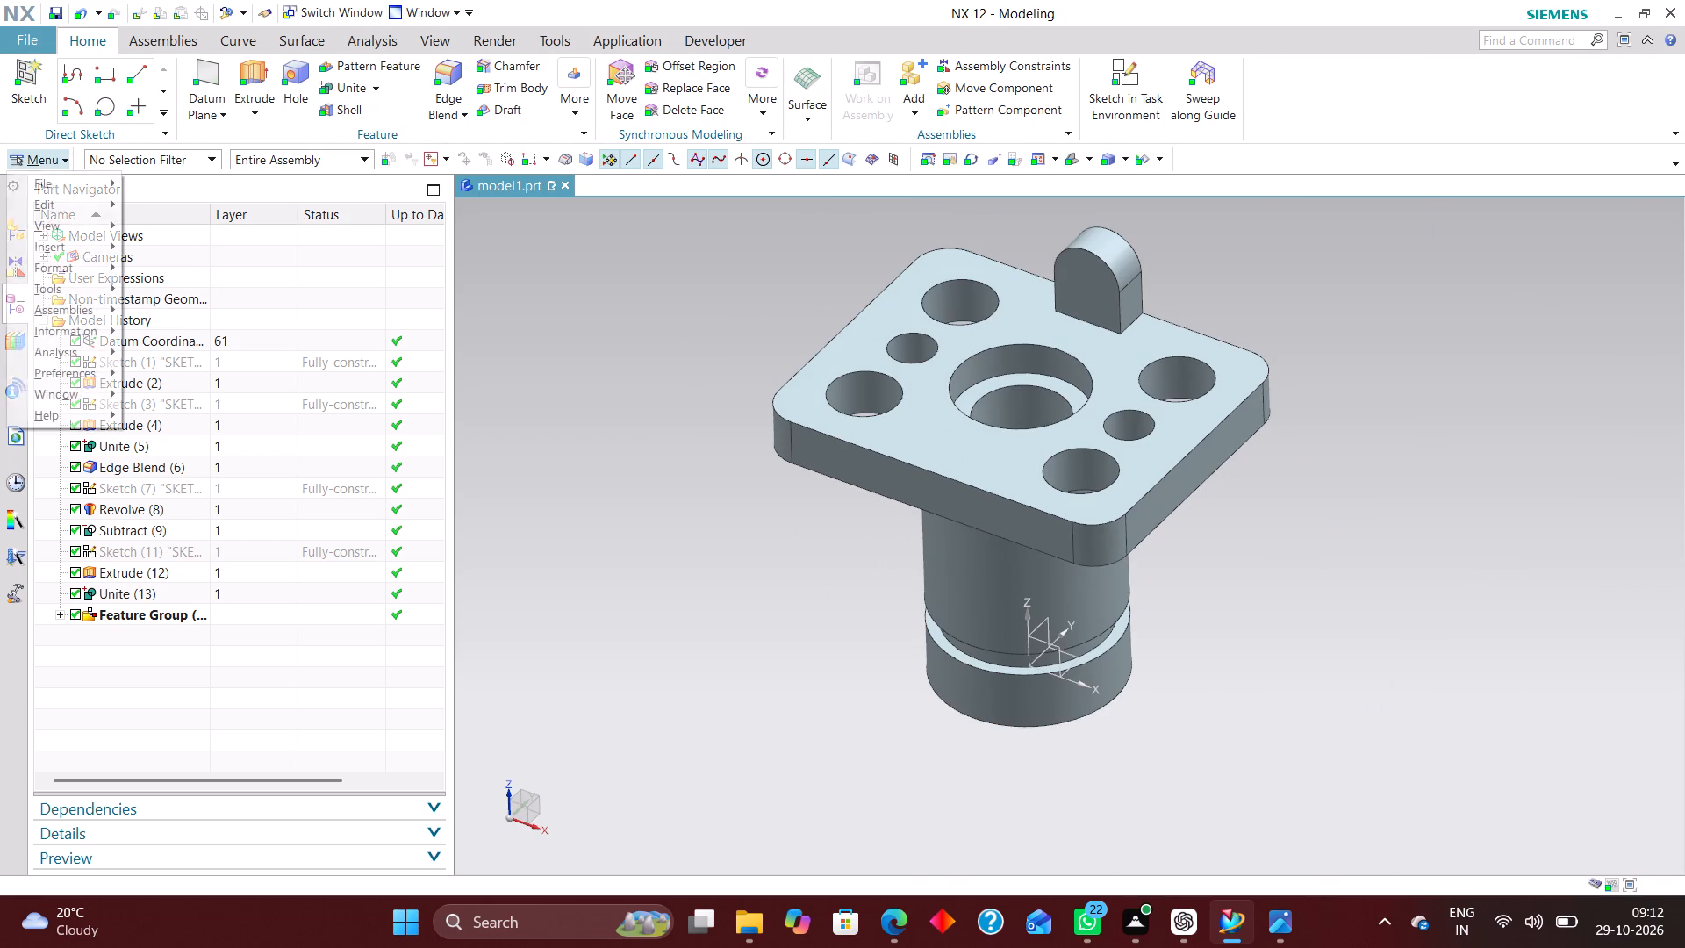
pyautogui.click(719, 376)
pyautogui.click(262, 340)
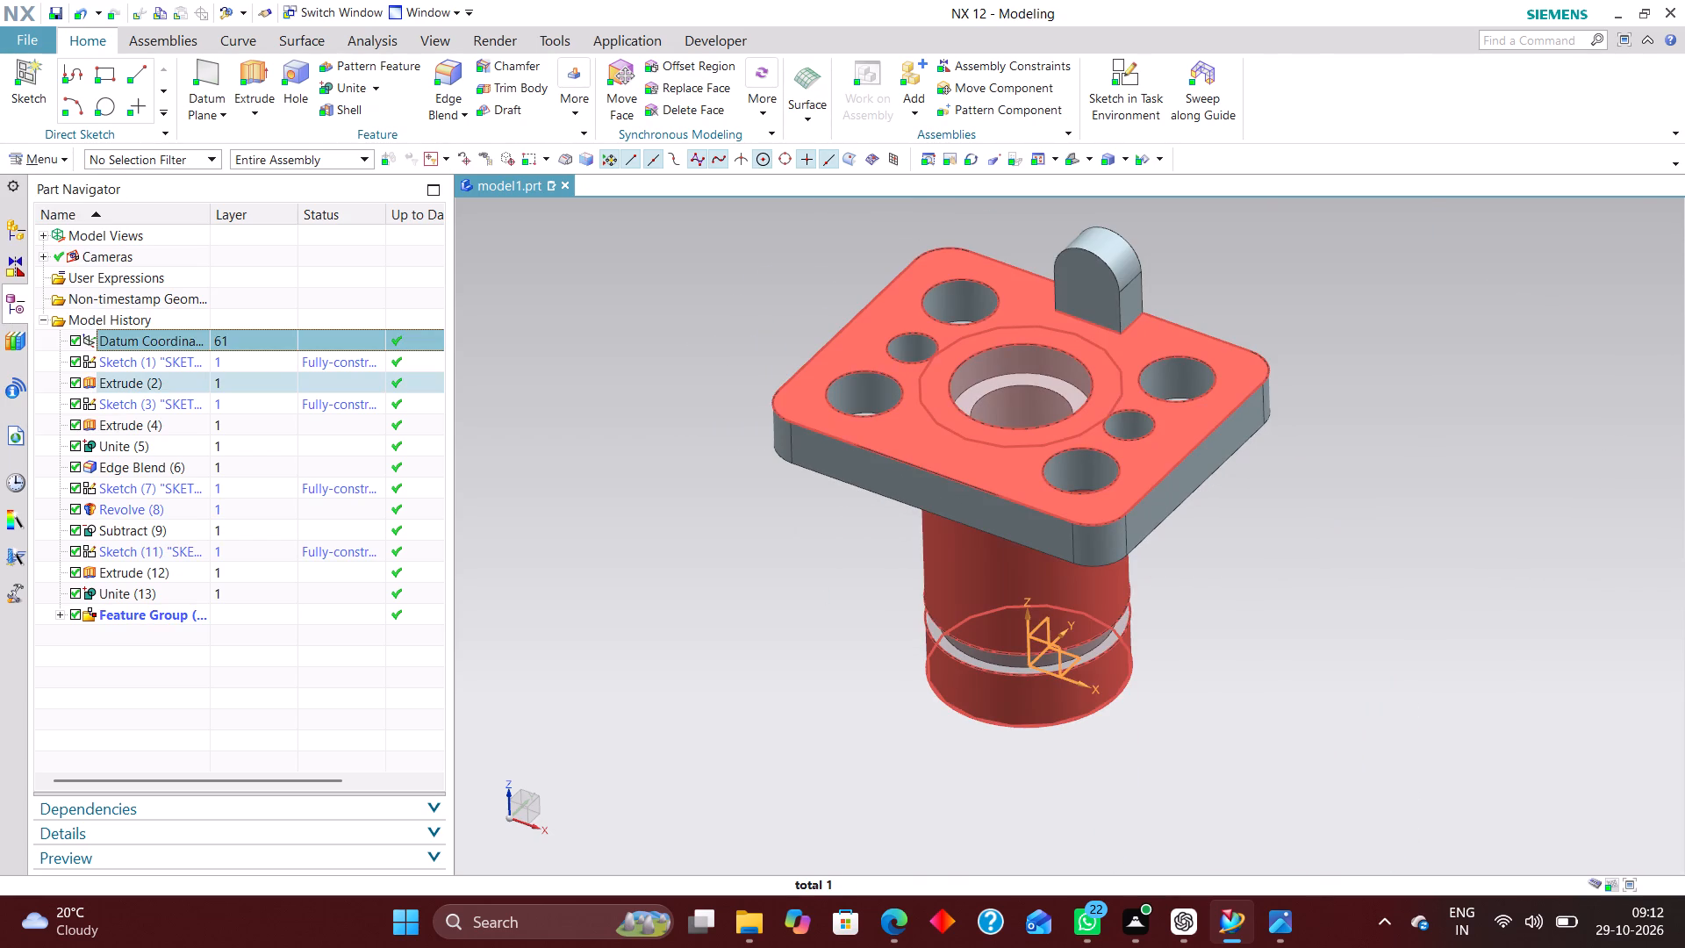
pyautogui.hotkey('ctrl', 'j')
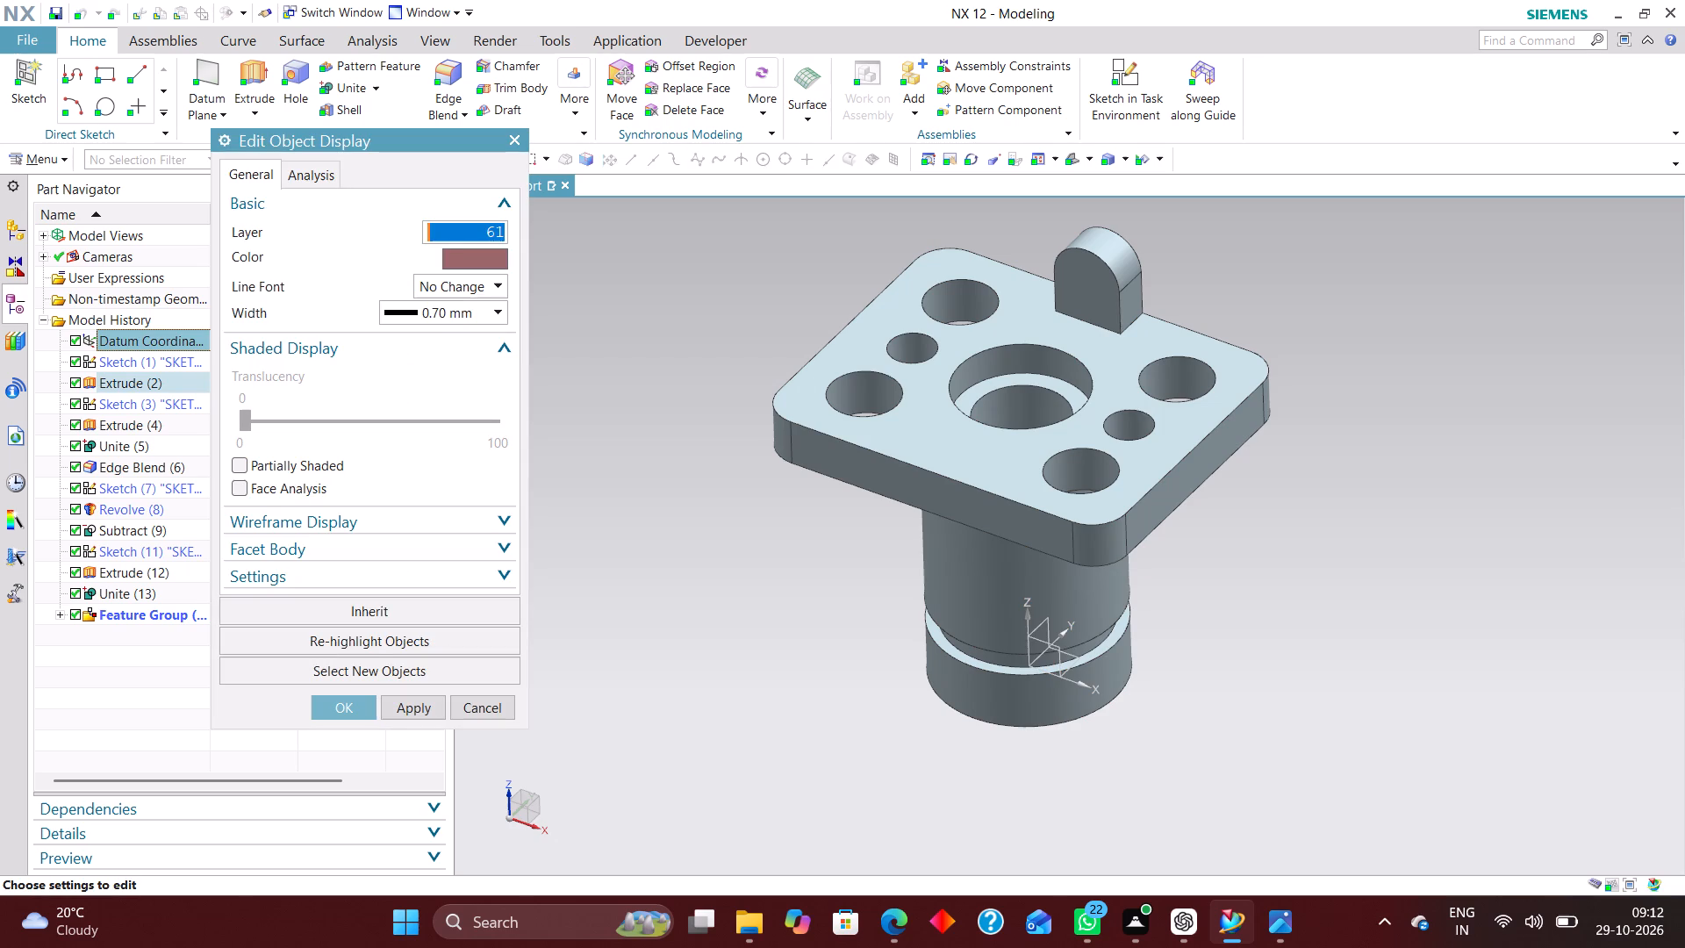
pyautogui.write('220')
pyautogui.press('Return')
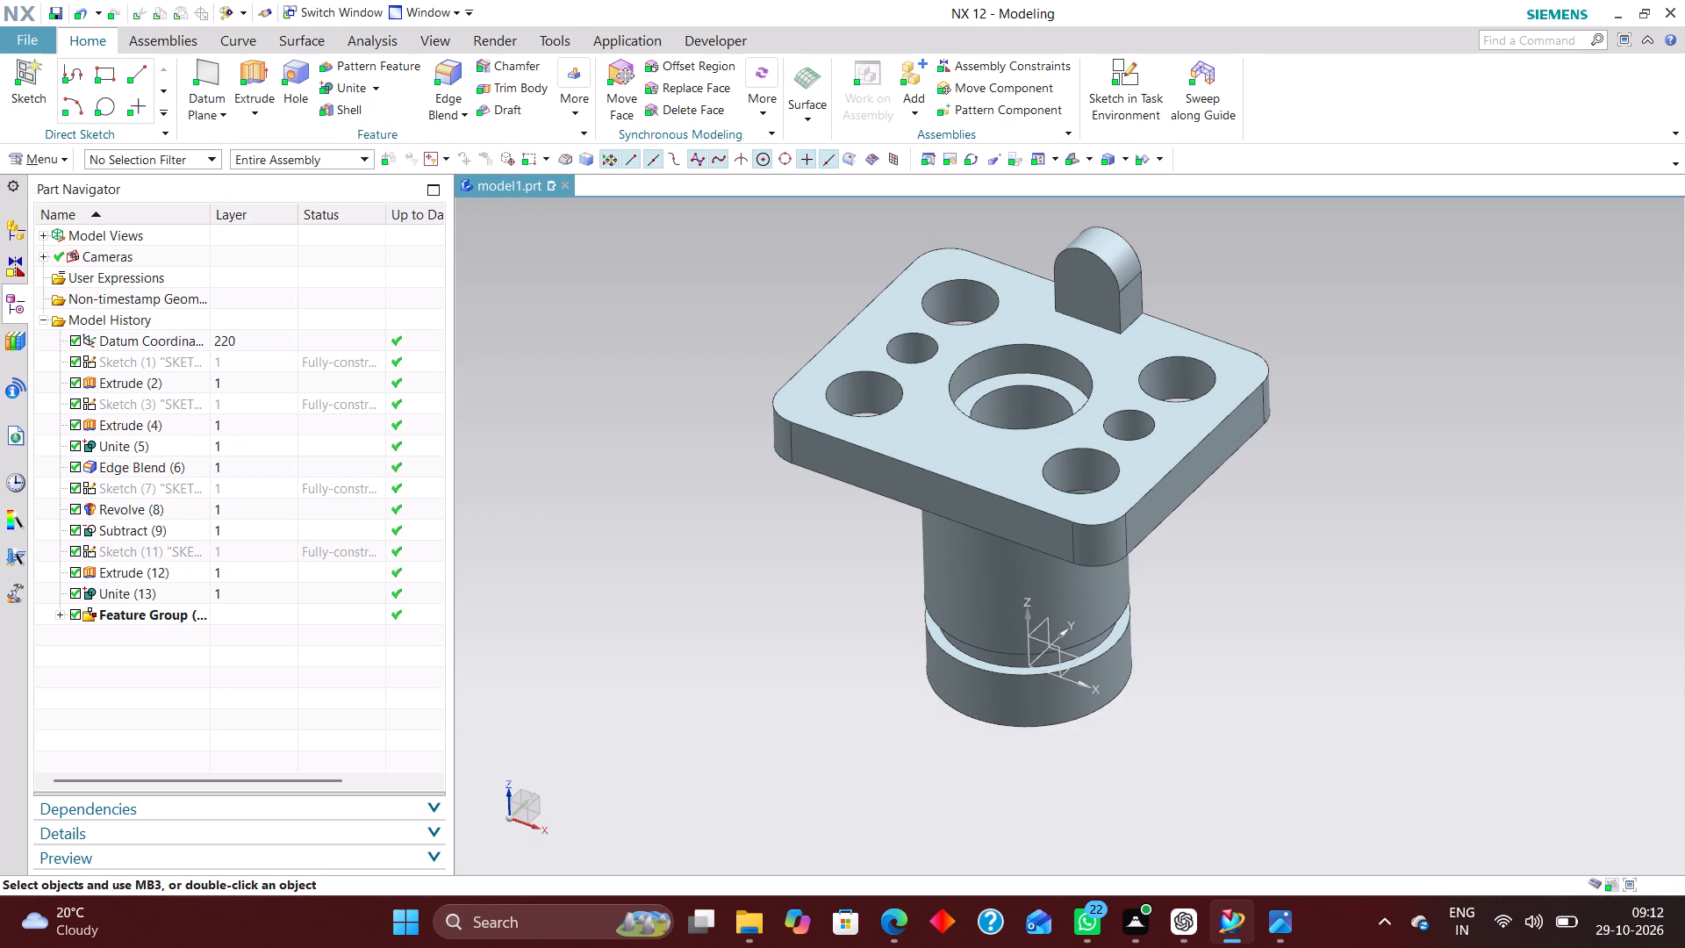
# Move the cylinder's base circle sketch, Sketch (1), to layer 11 through Edit Object Display.
pyautogui.click(258, 368)
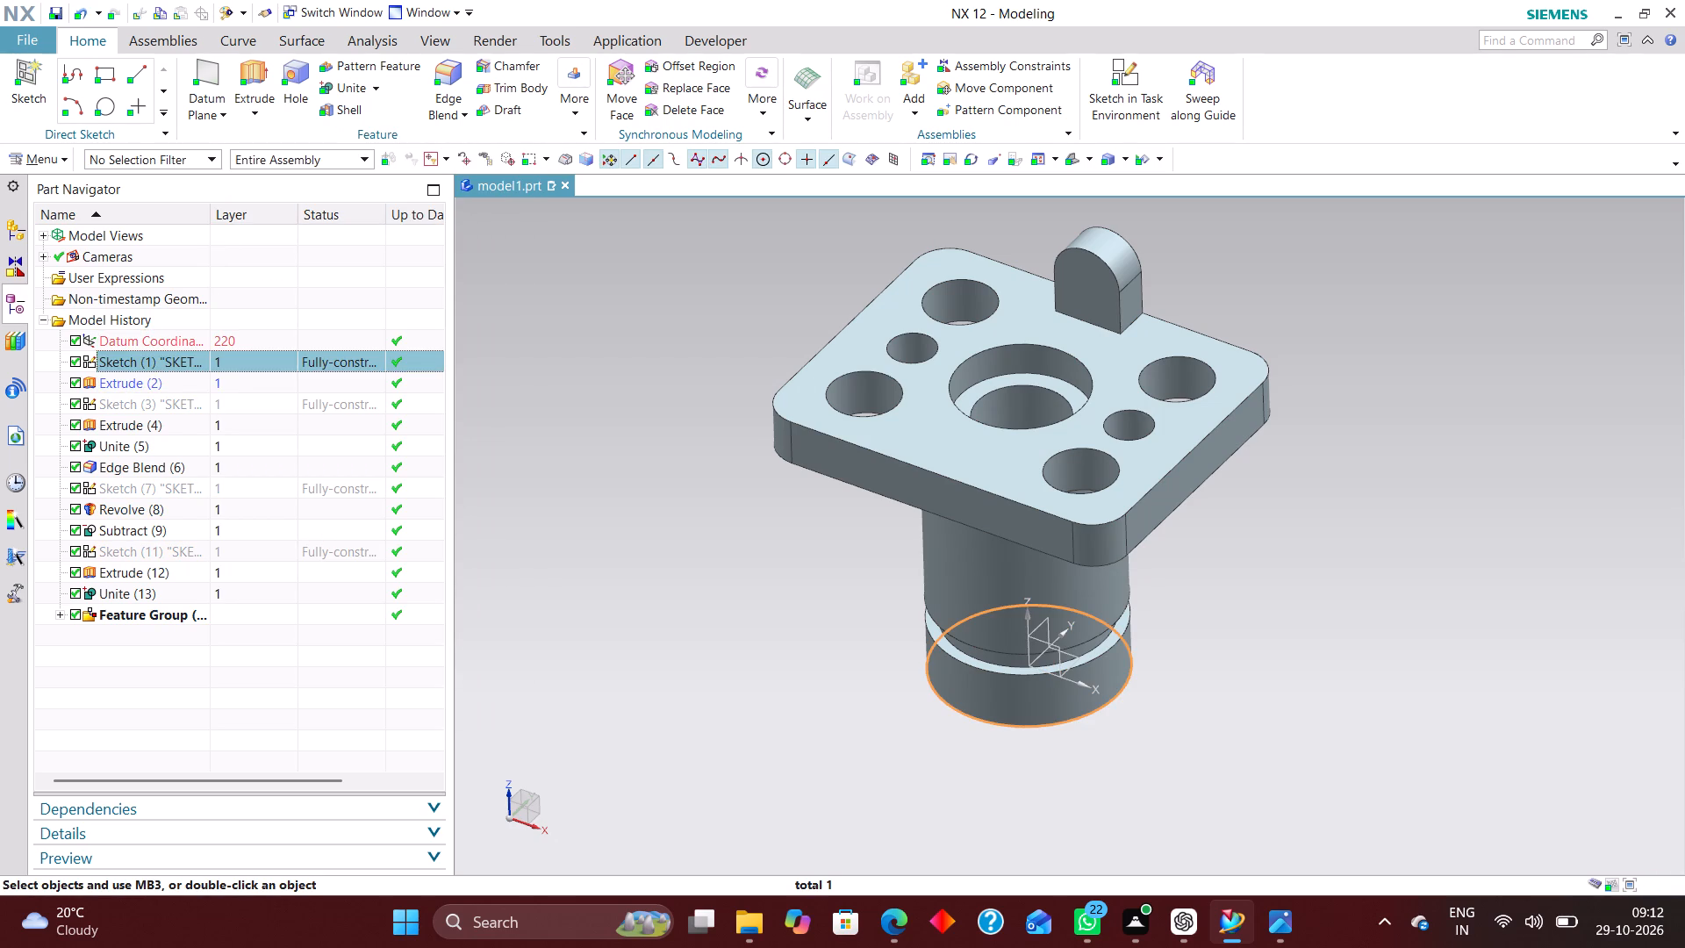
pyautogui.hotkey('ctrl', 'j')
pyautogui.write('11')
pyautogui.press('Return')
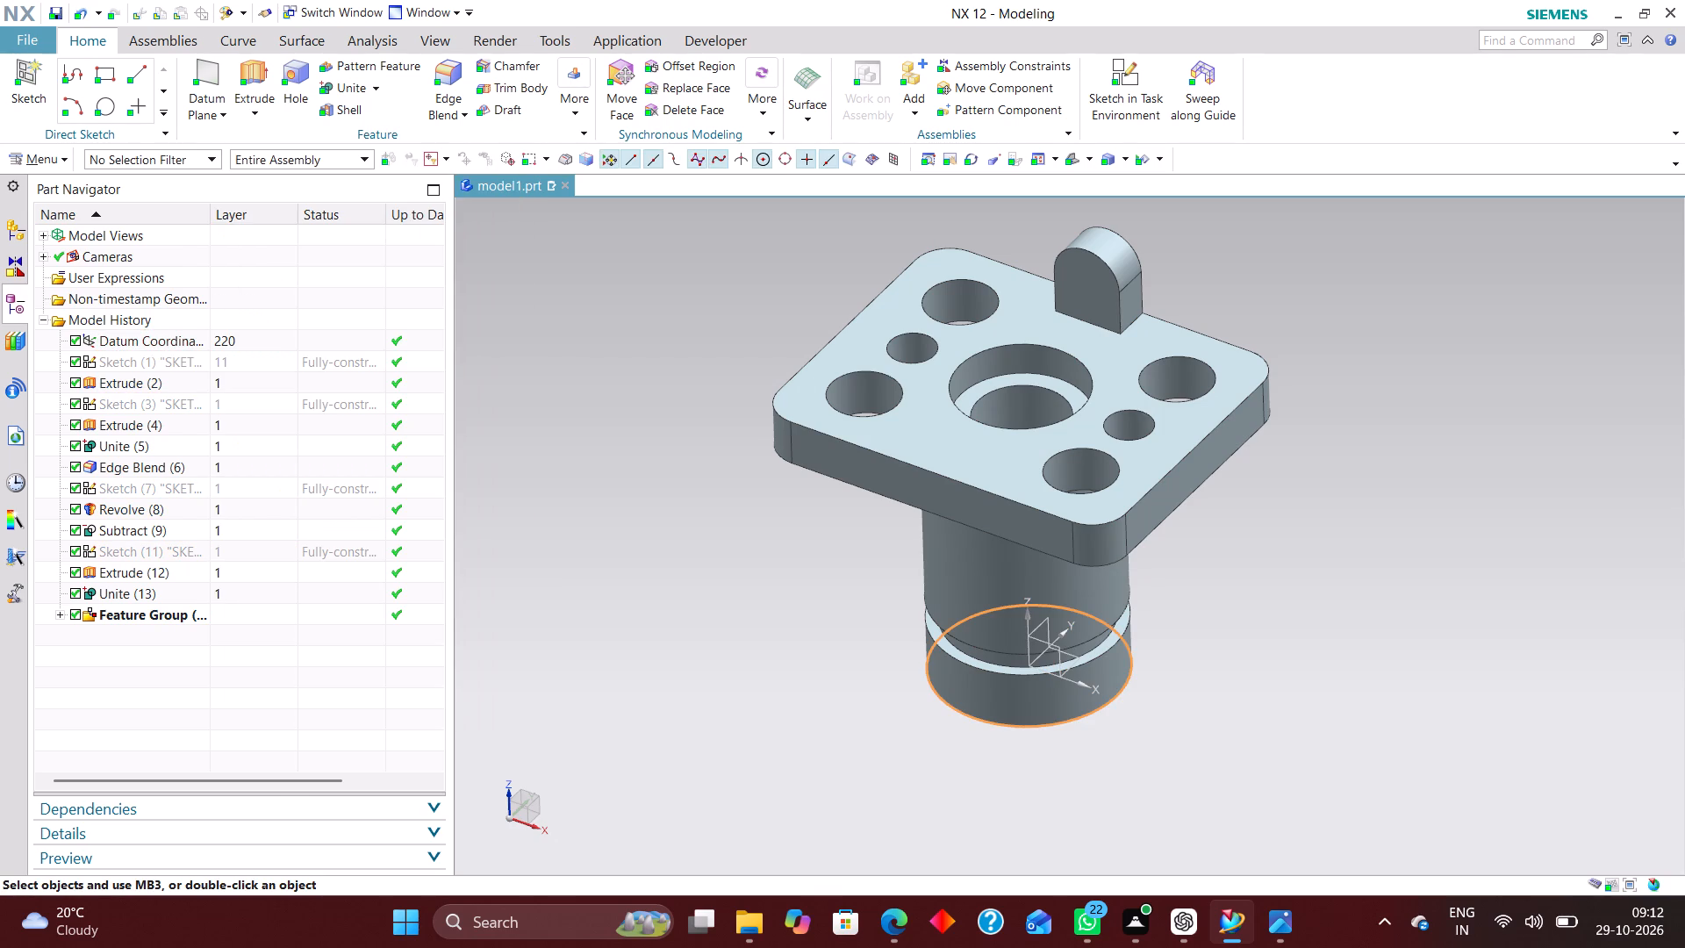
# Move the solid body to layer 2 through Edit Object Display, selecting it by the cylinder's Extrude (2) feature.
pyautogui.rightClick(262, 377)
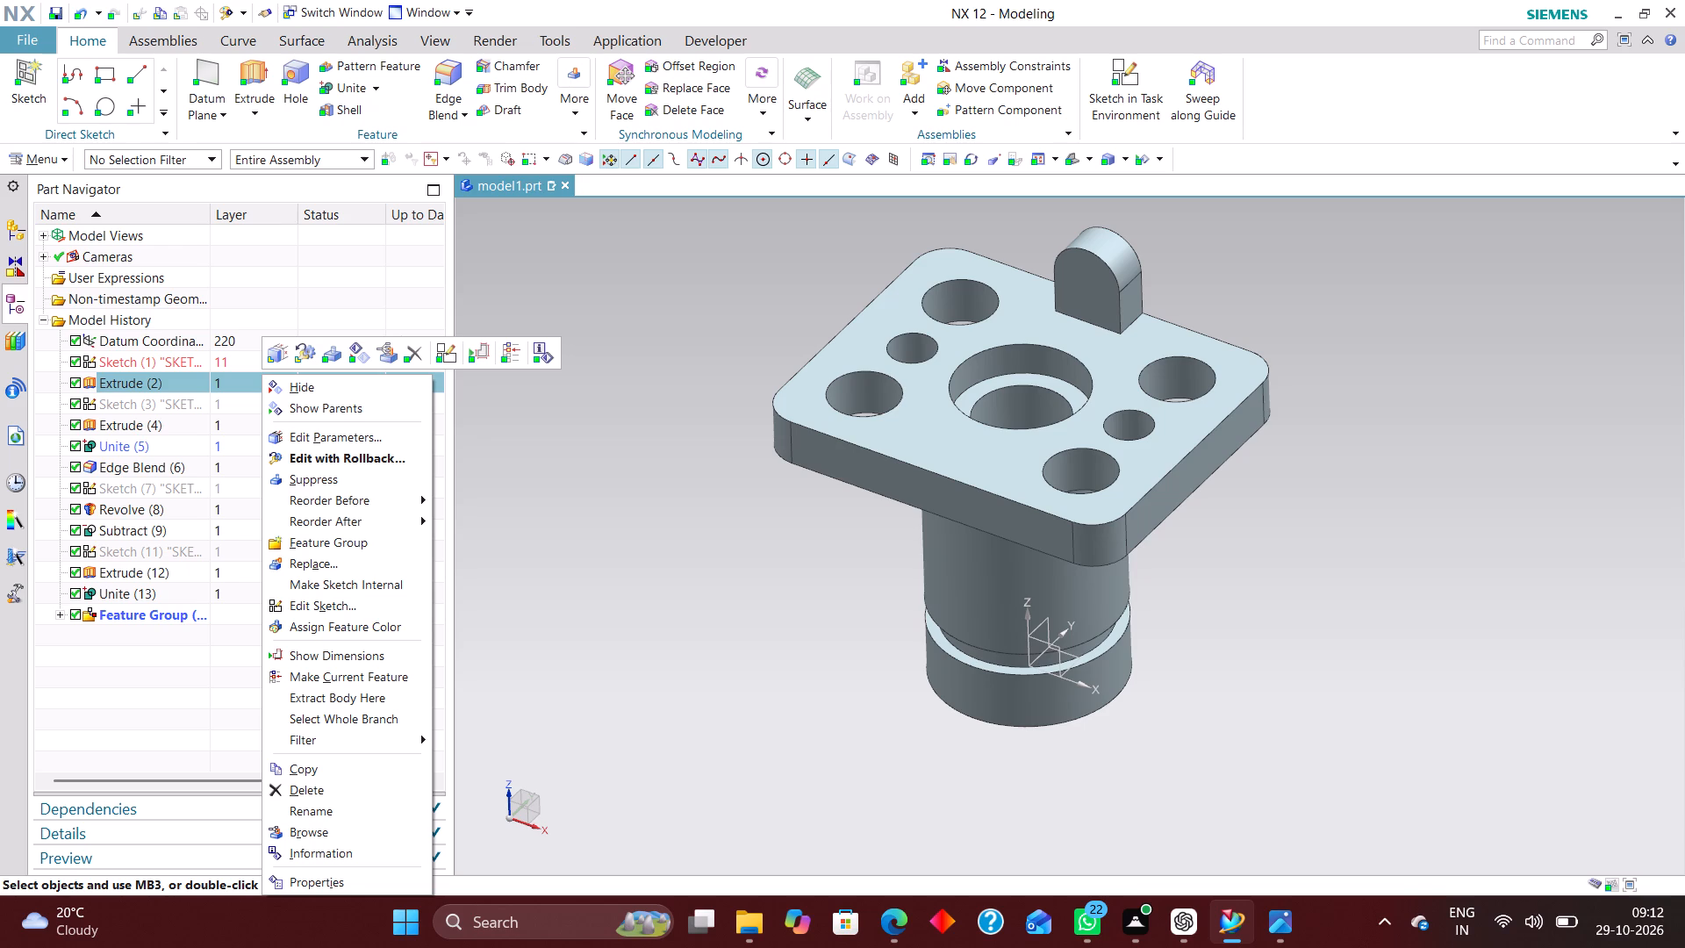
pyautogui.hotkey('ctrl', 'j')
pyautogui.click(236, 379)
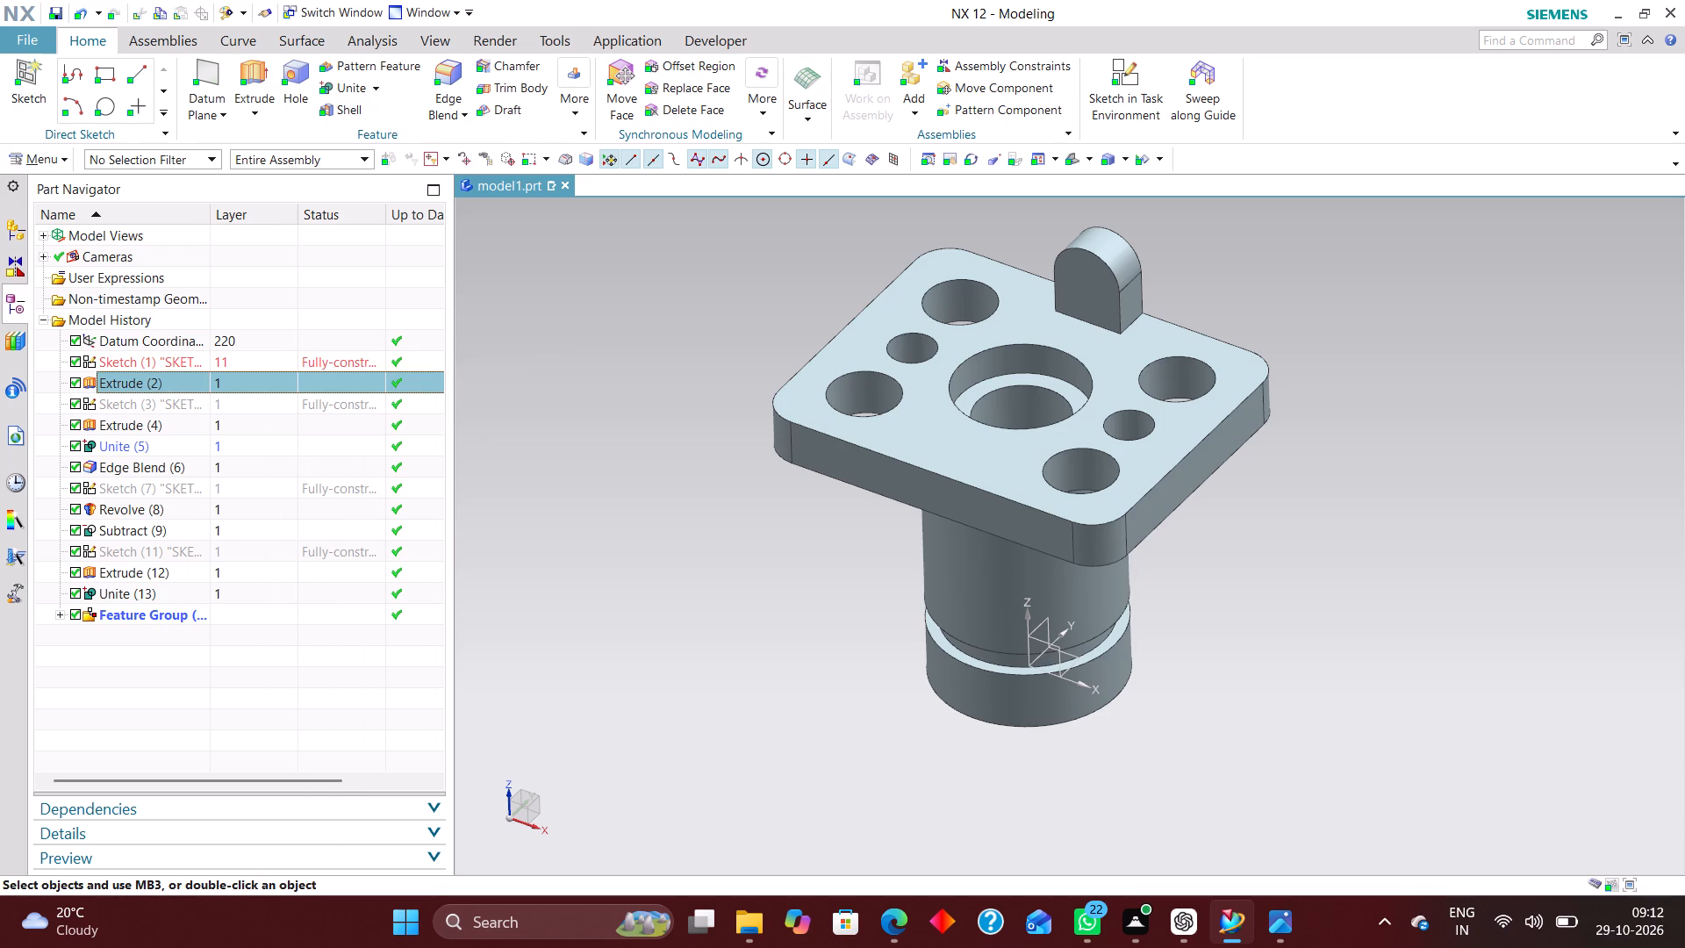
pyautogui.hotkey('ctrl', 'j')
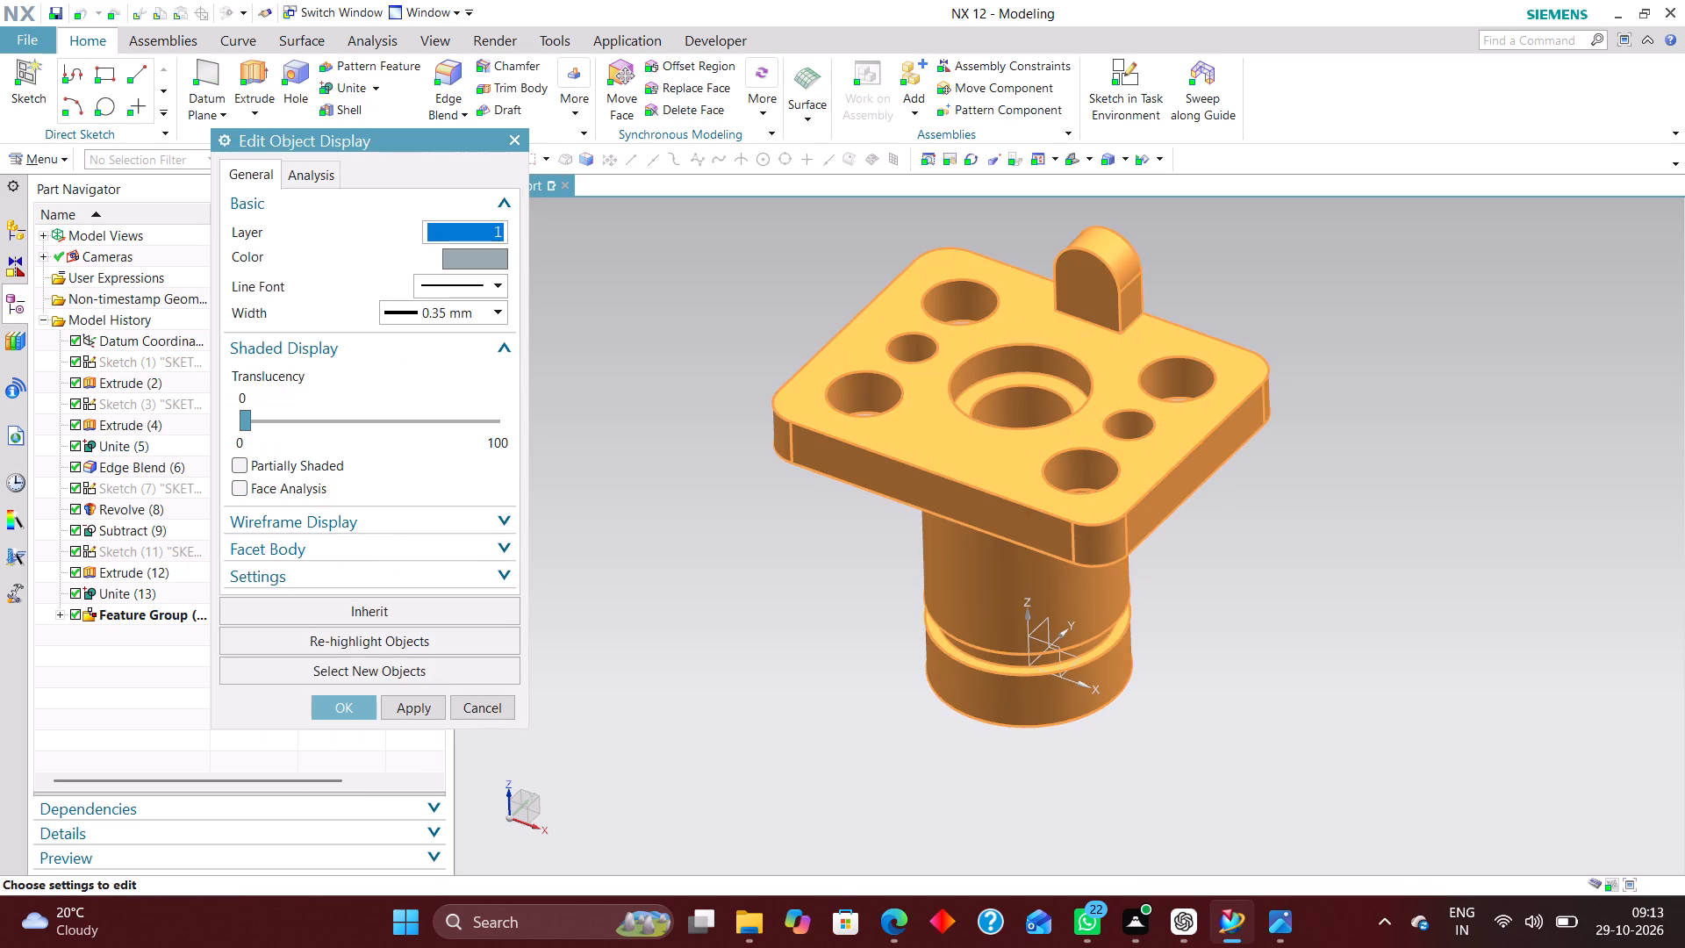
pyautogui.press('2')
pyautogui.press('Return')
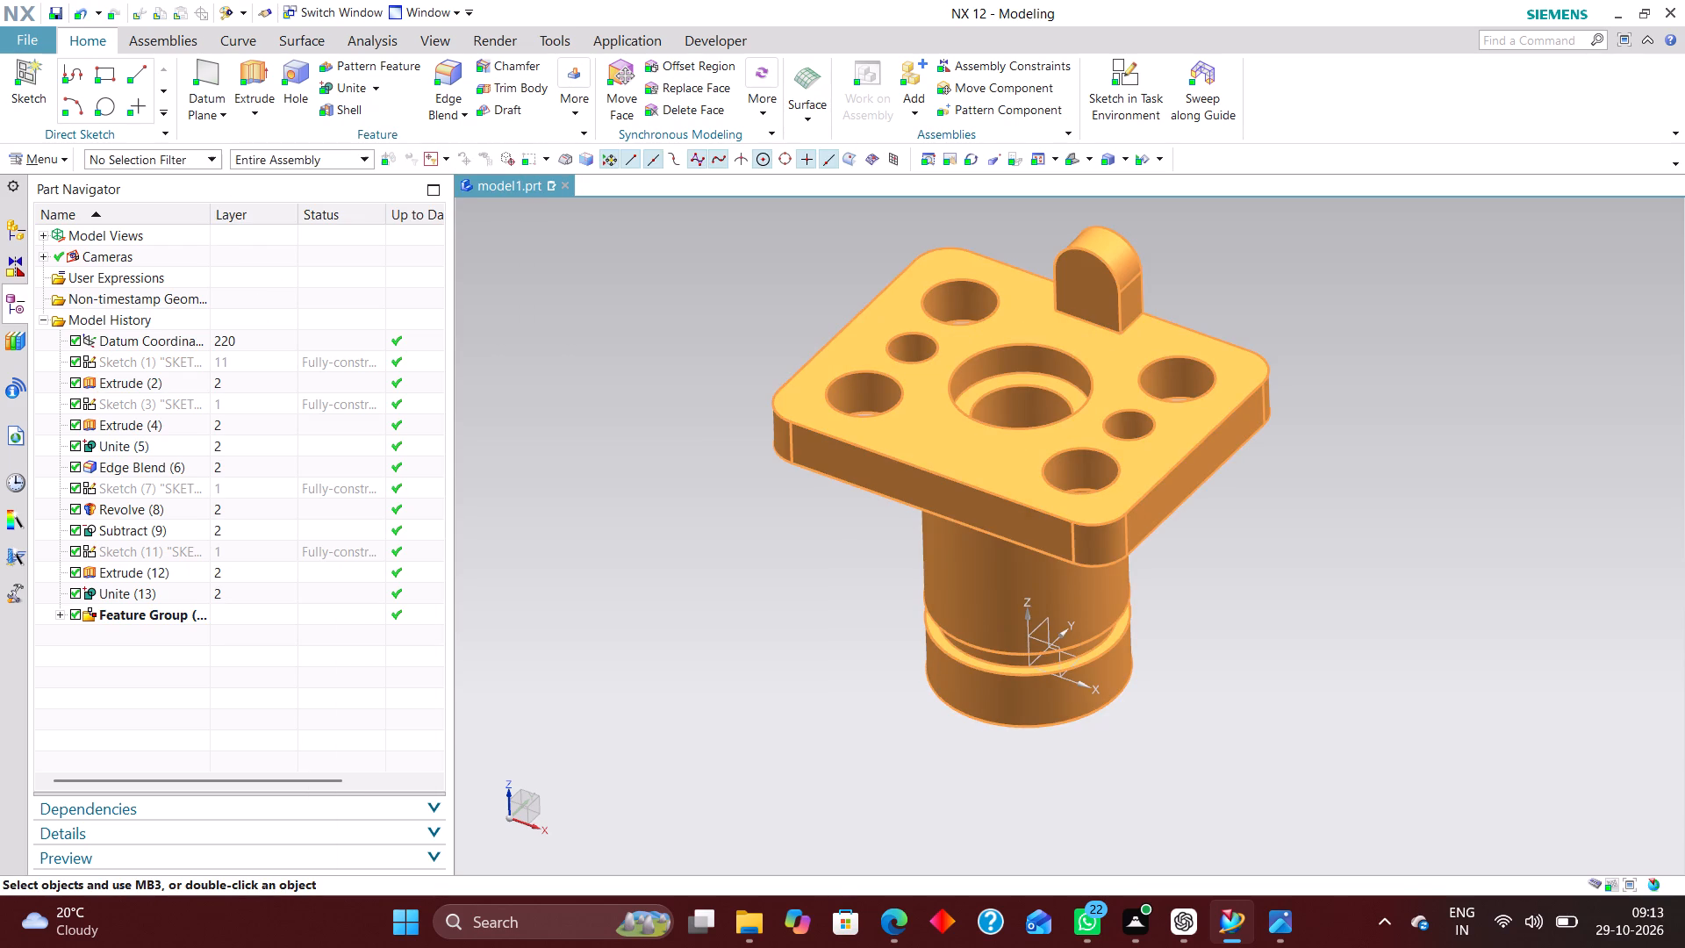
# Move the plate's rectangle sketch, Sketch (3), to layer 12 through Edit Object Display.
pyautogui.click(236, 399)
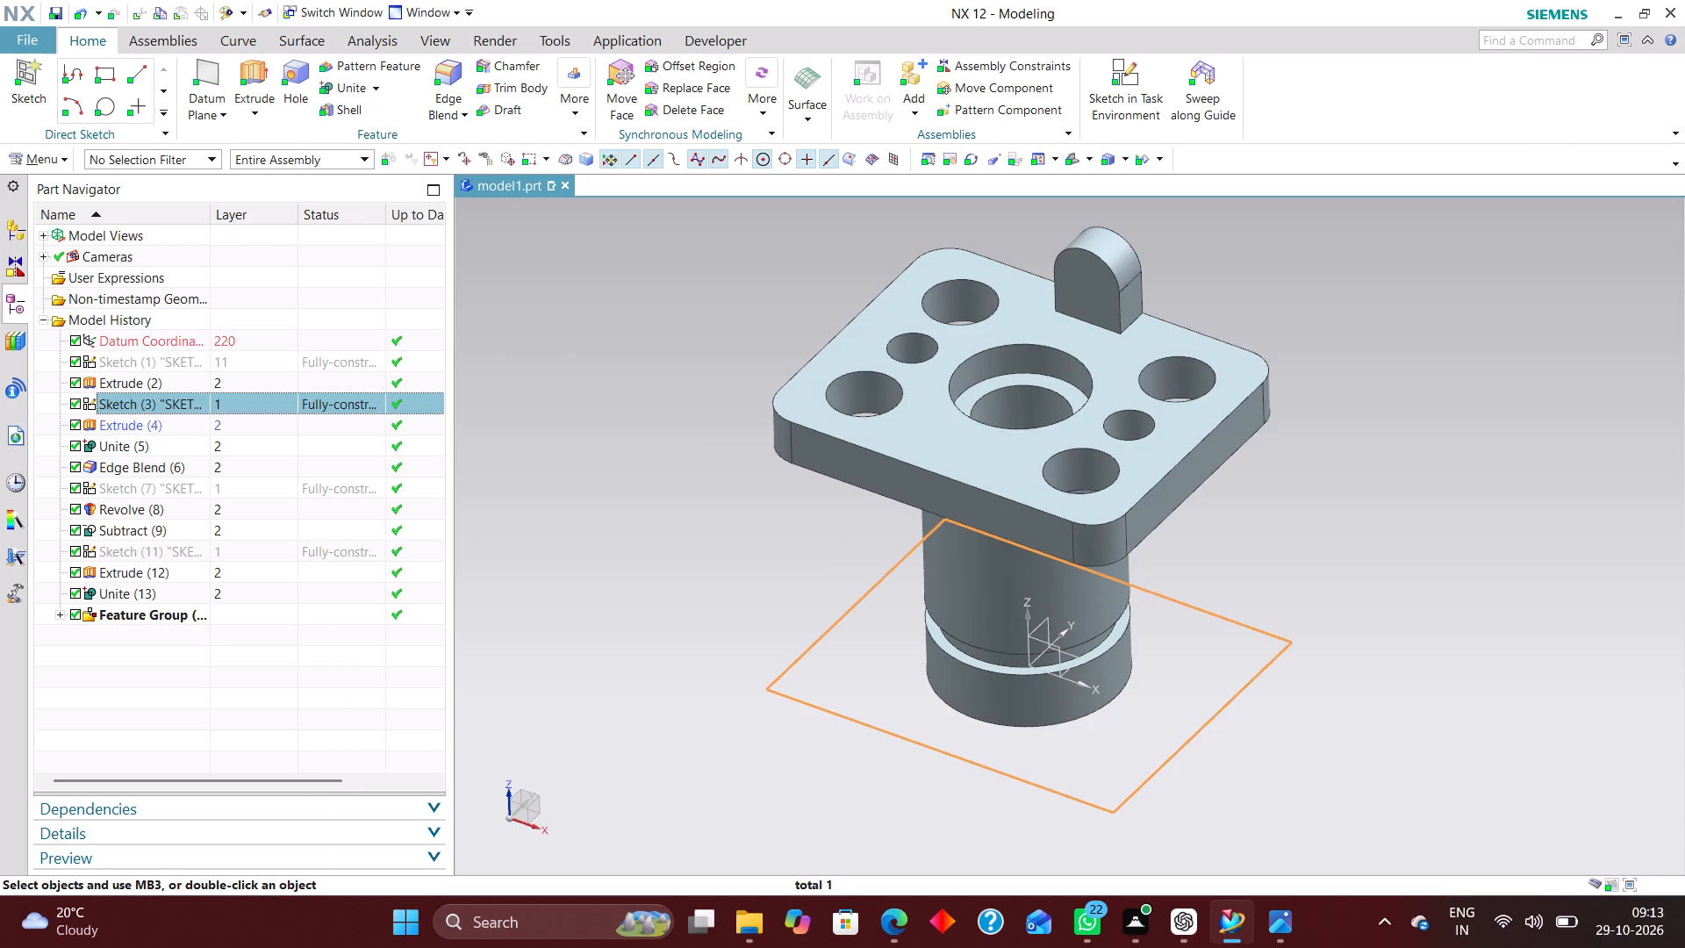
pyautogui.hotkey('ctrl', 'j')
pyautogui.write('12')
pyautogui.press('Return')
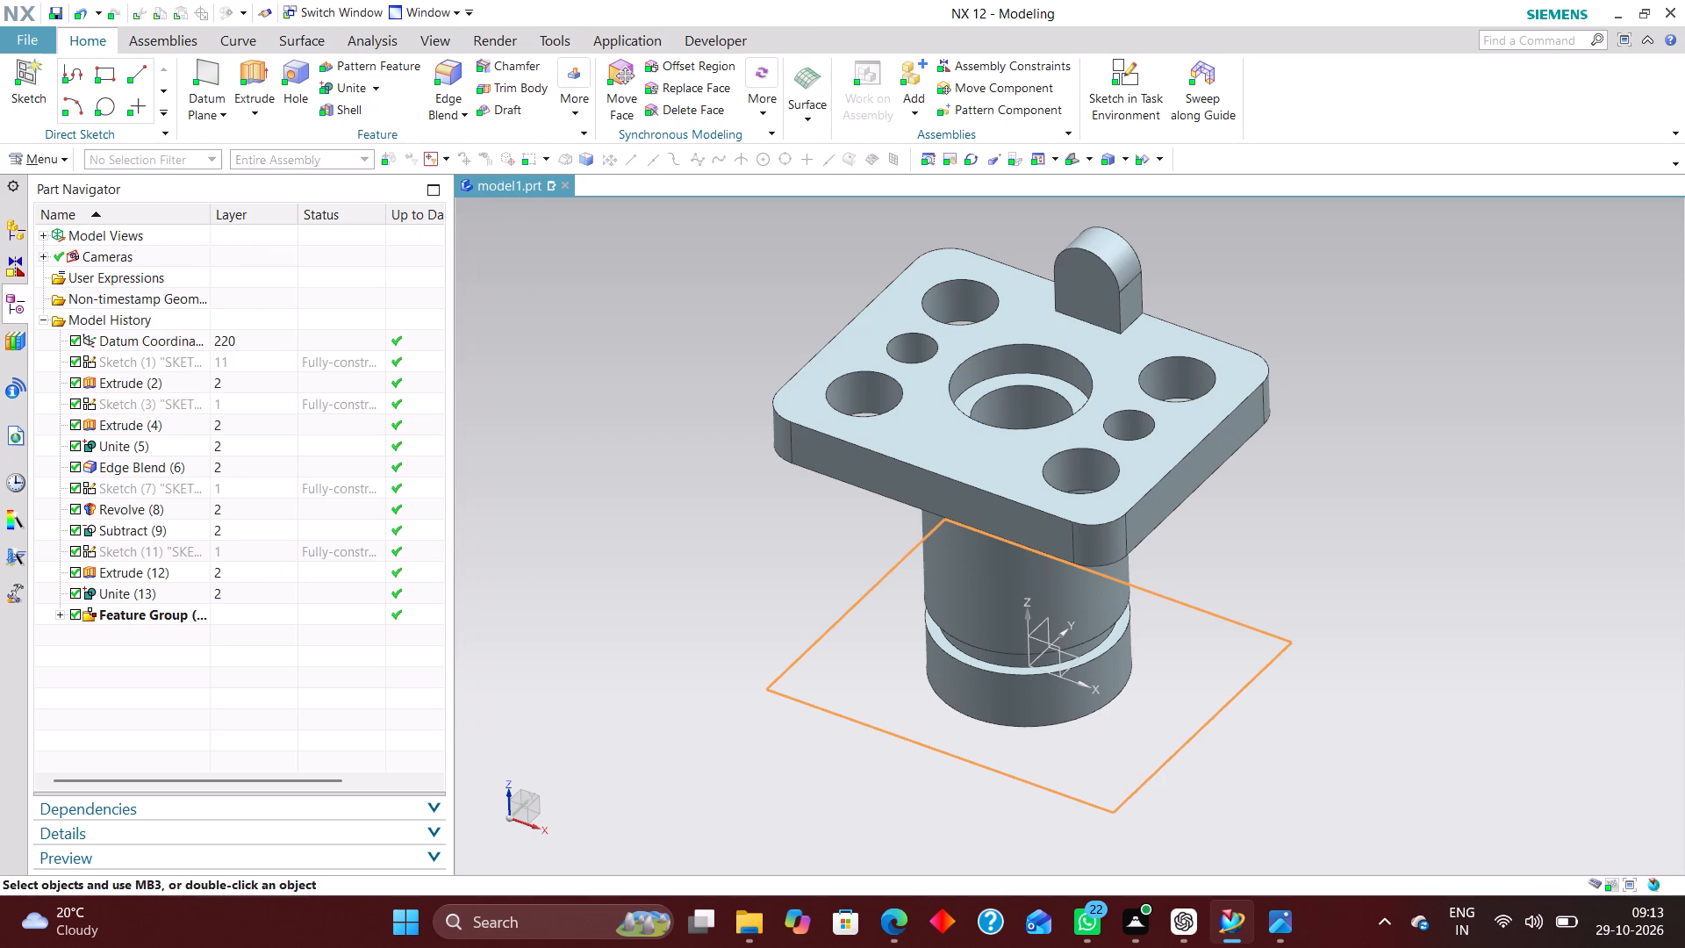
# Move the groove's rectangle sketch, Sketch (7), to layer 13 through Edit Object Display.
pyautogui.click(231, 487)
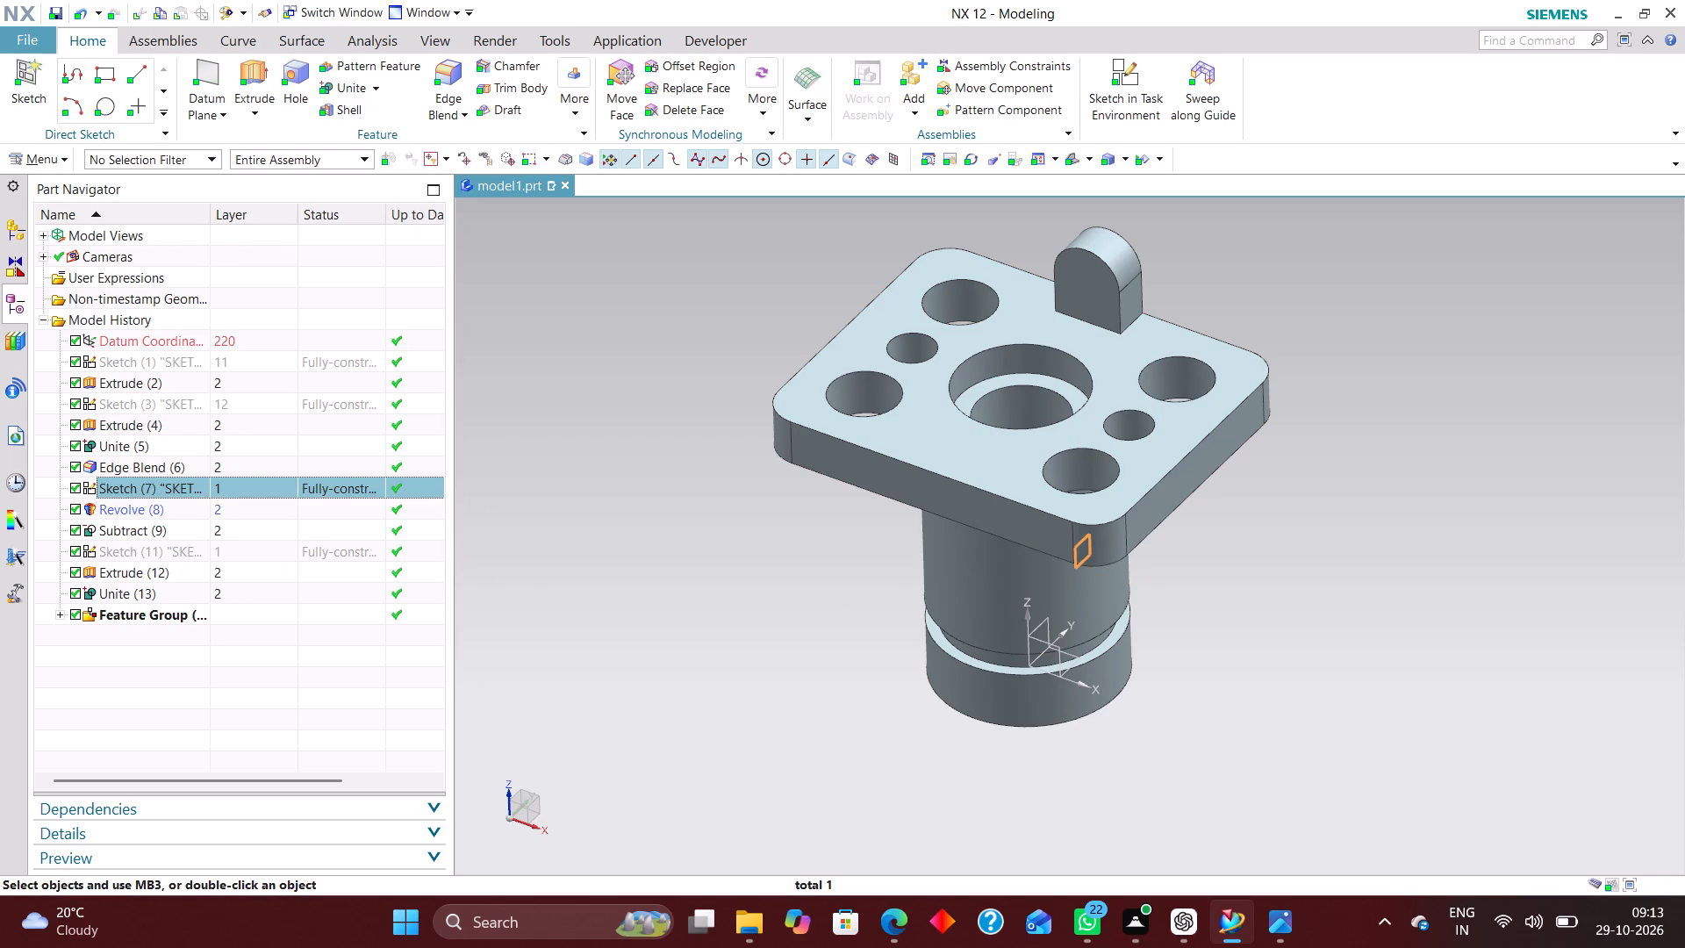
pyautogui.hotkey('ctrl', 'j')
pyautogui.write('13')
pyautogui.press('Return')
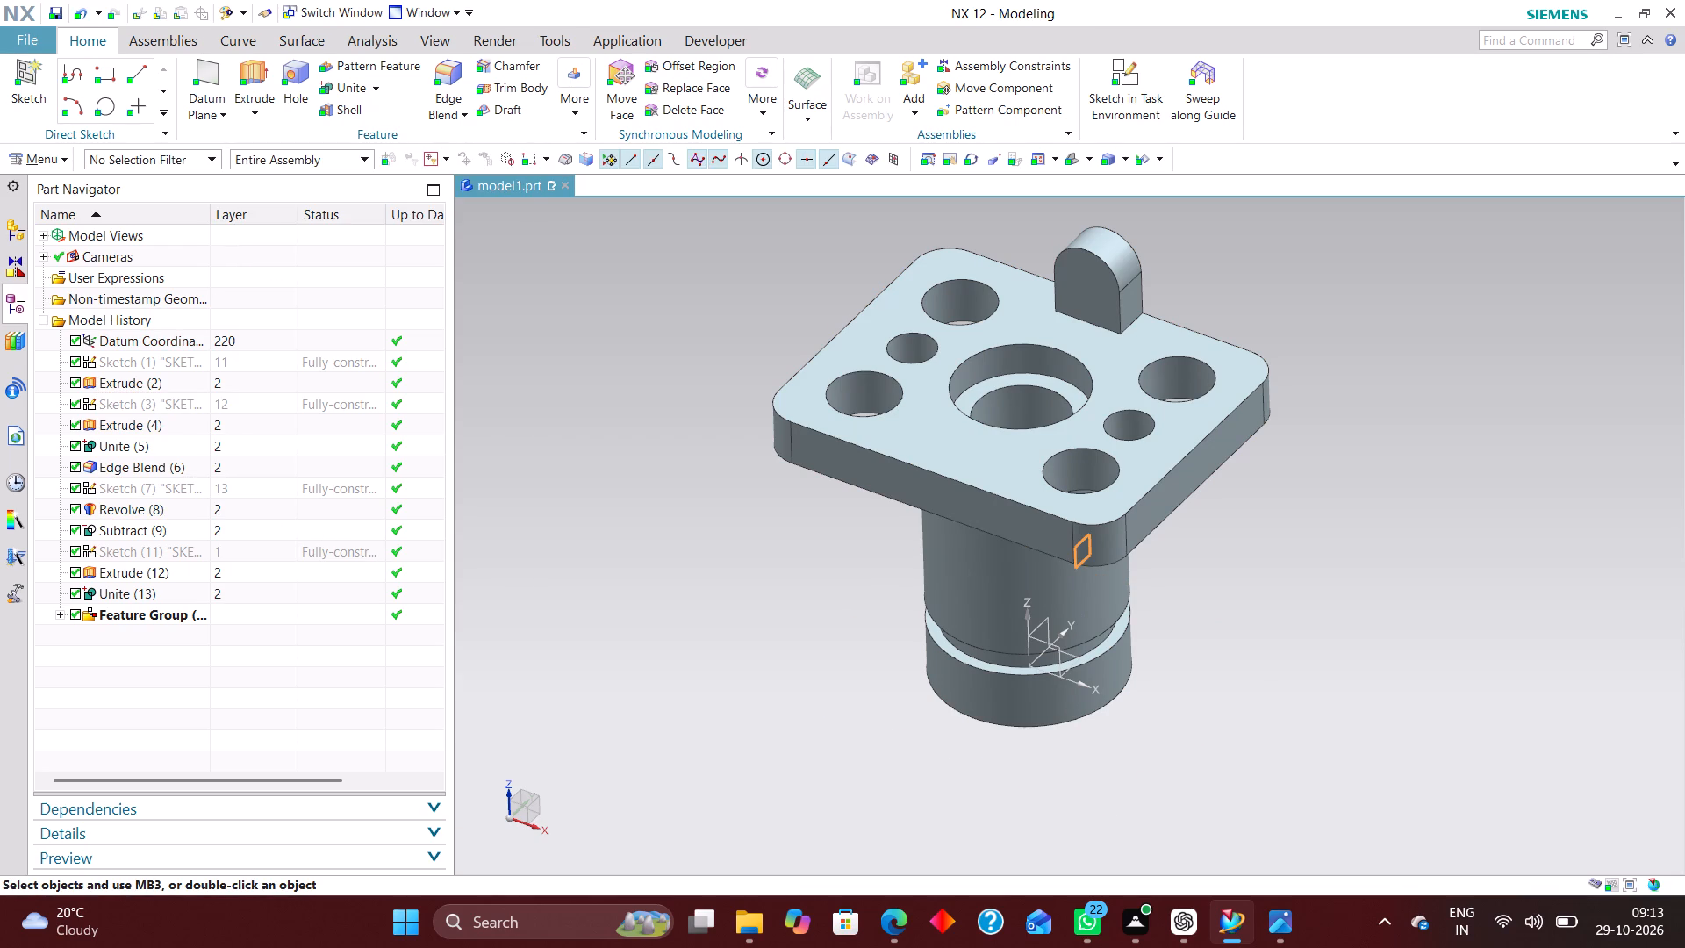
# Move the round-topped lug's sketch, Sketch (11), to layer 14 through Edit Object Display.
pyautogui.click(260, 553)
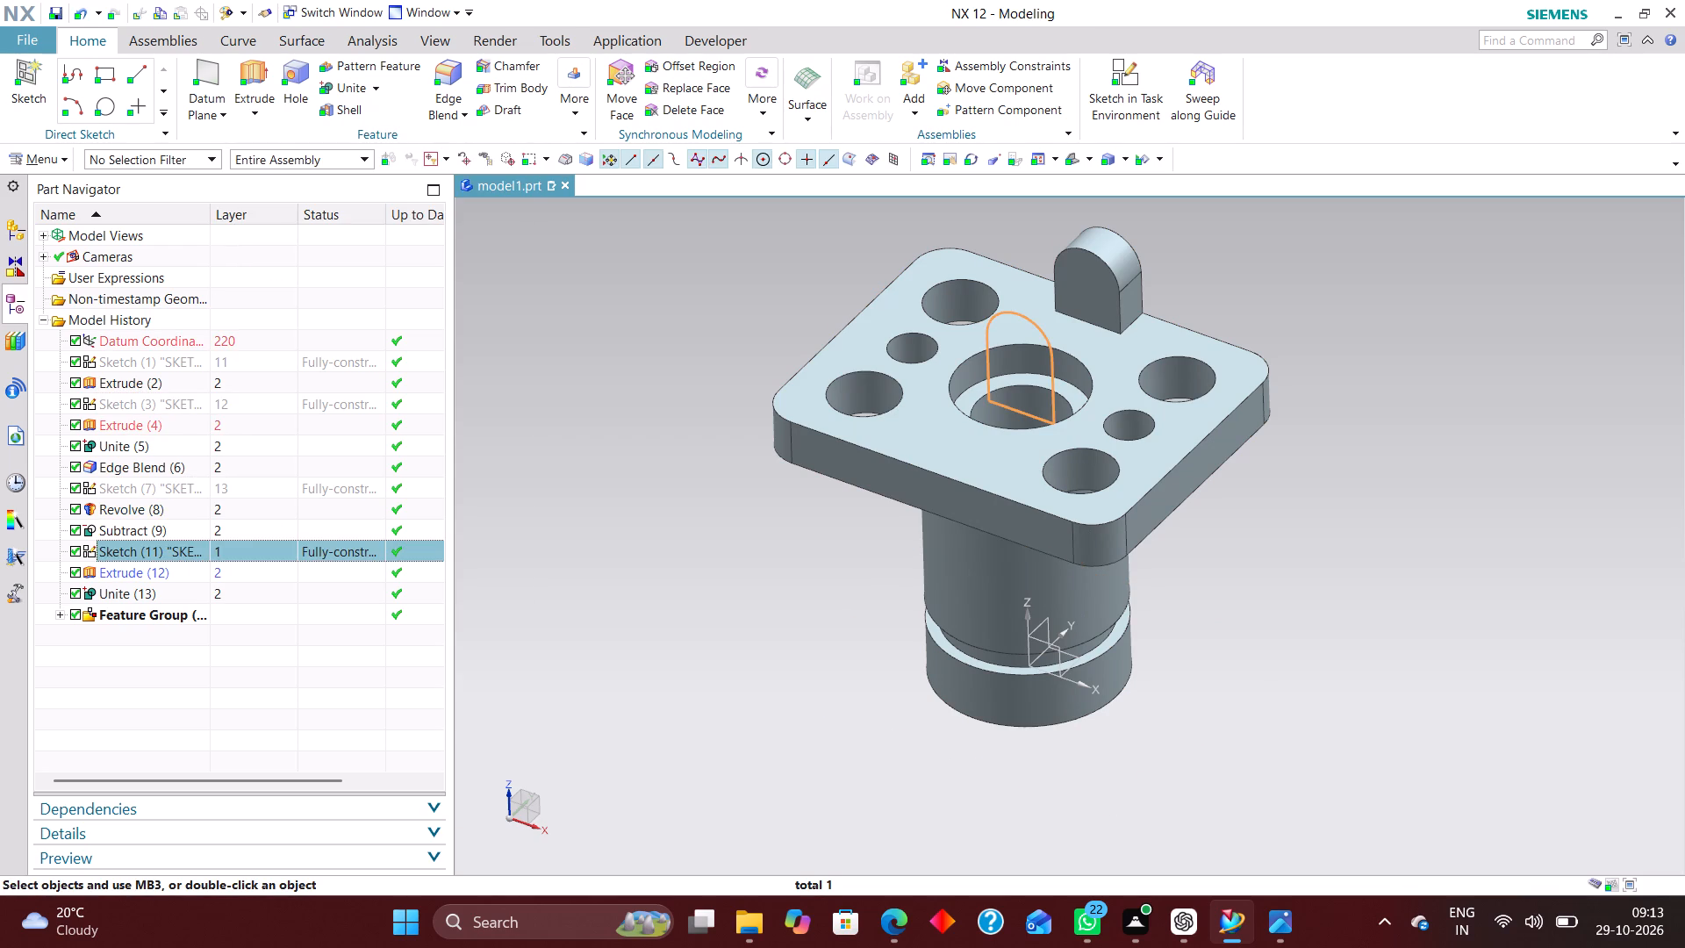
pyautogui.hotkey('ctrl', 'j')
pyautogui.write('14')
pyautogui.press('Return')
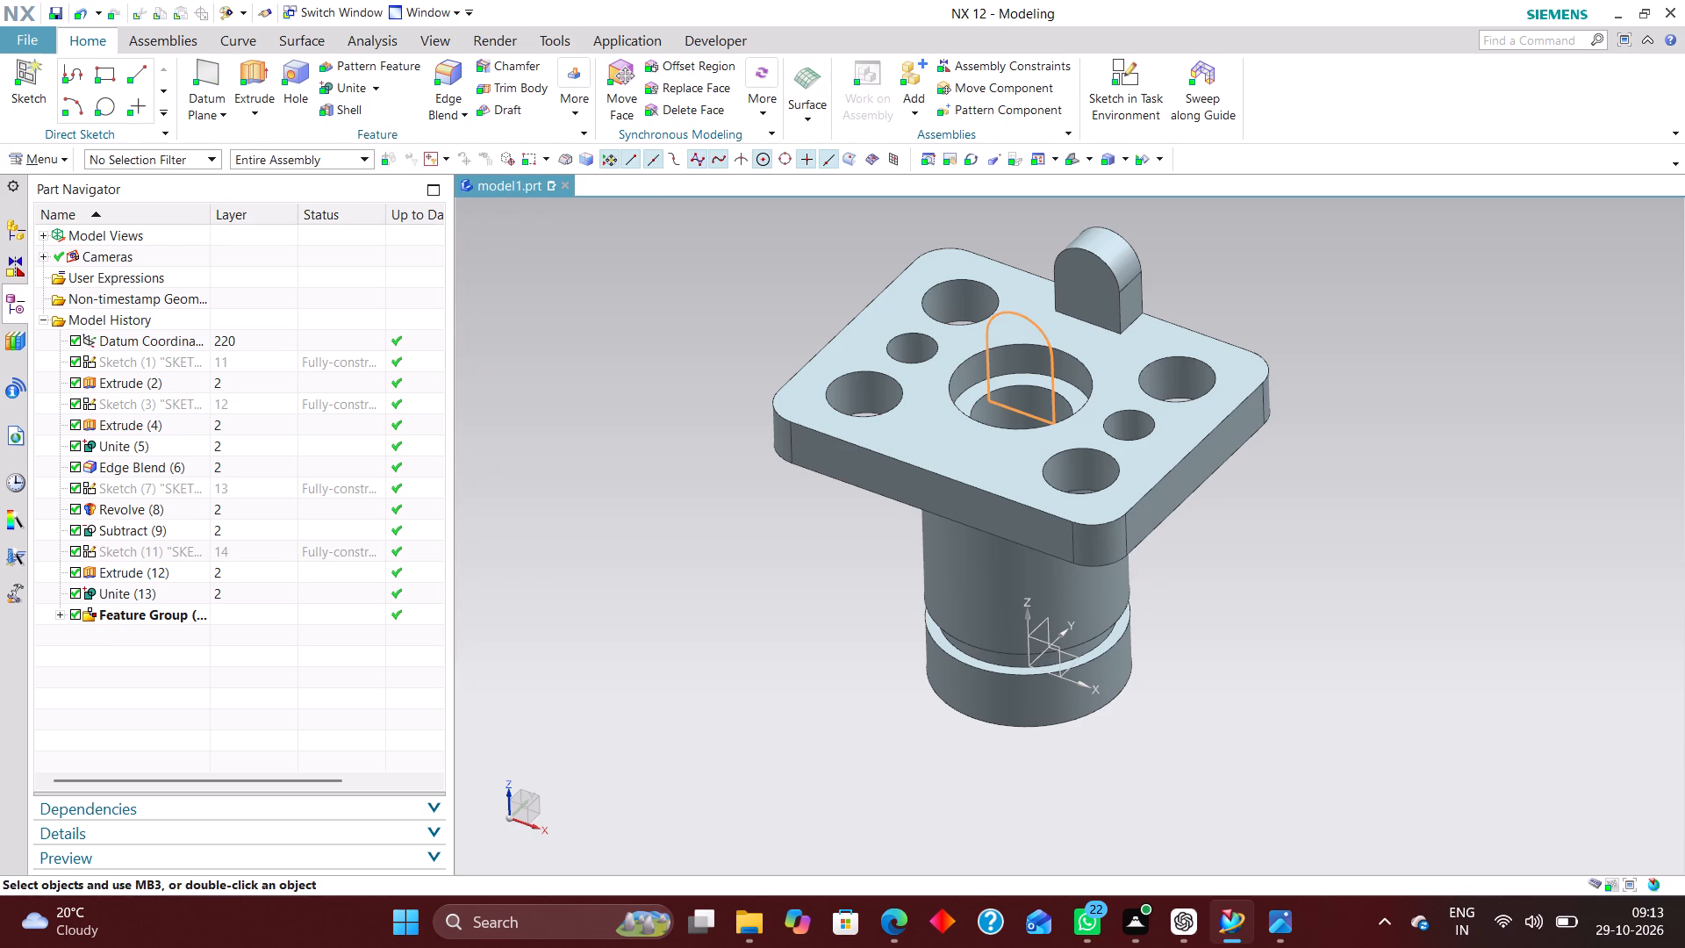
# Assign the library material Steel to the solid body.
pyautogui.click(46, 153)
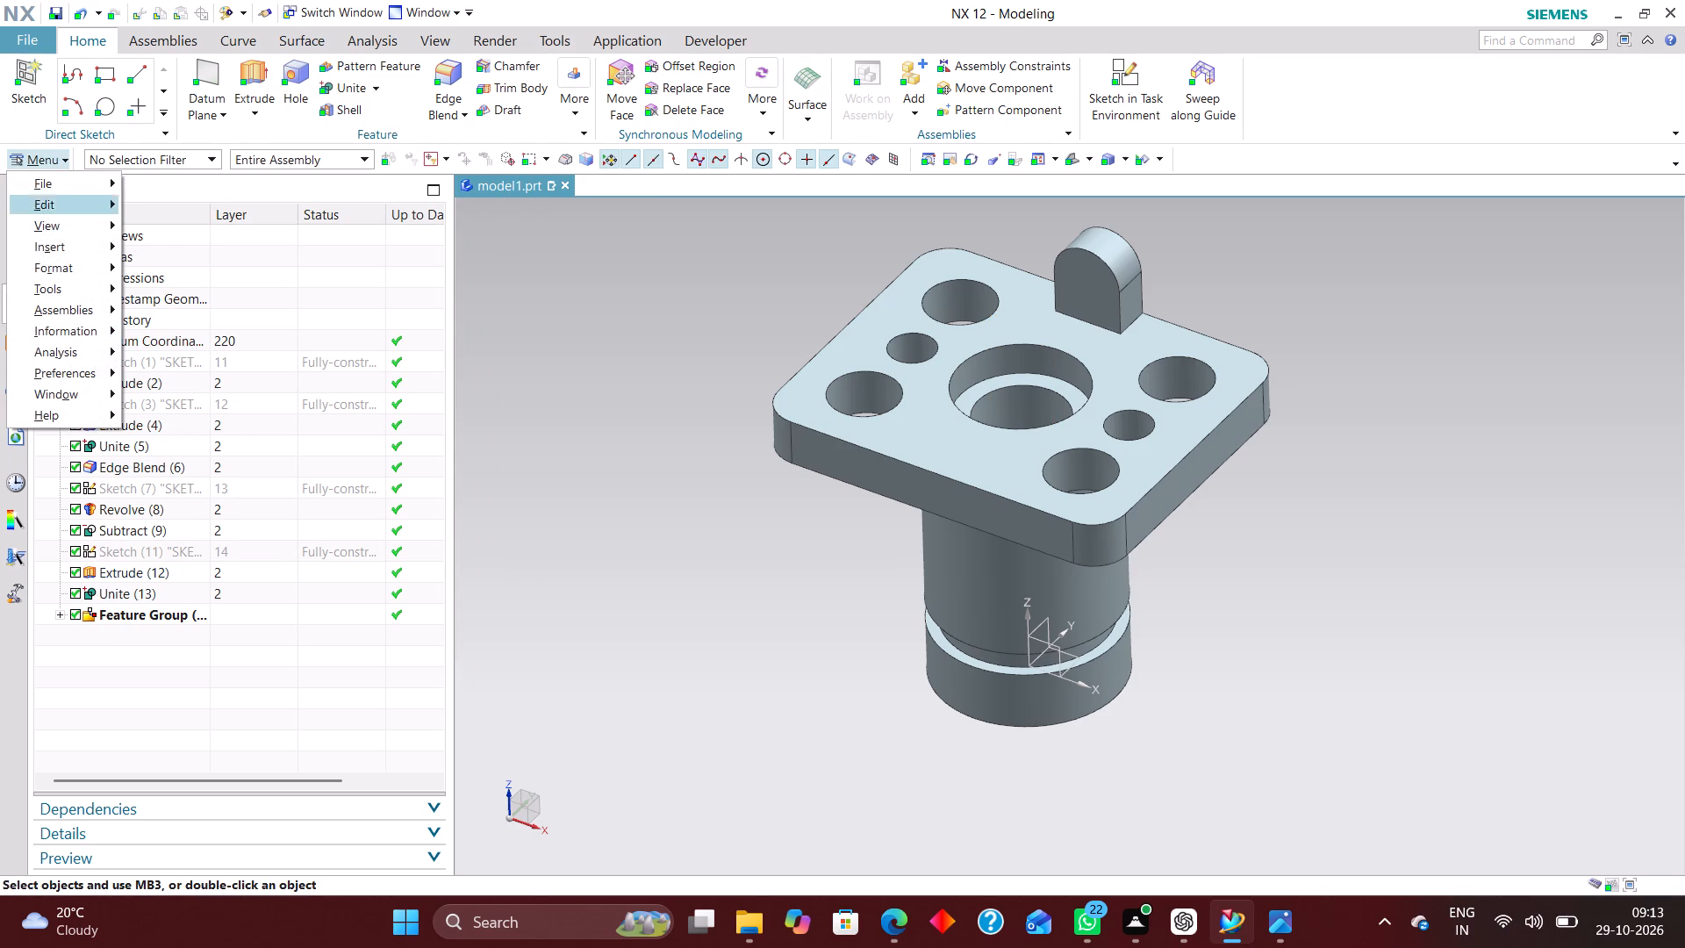
pyautogui.click(78, 286)
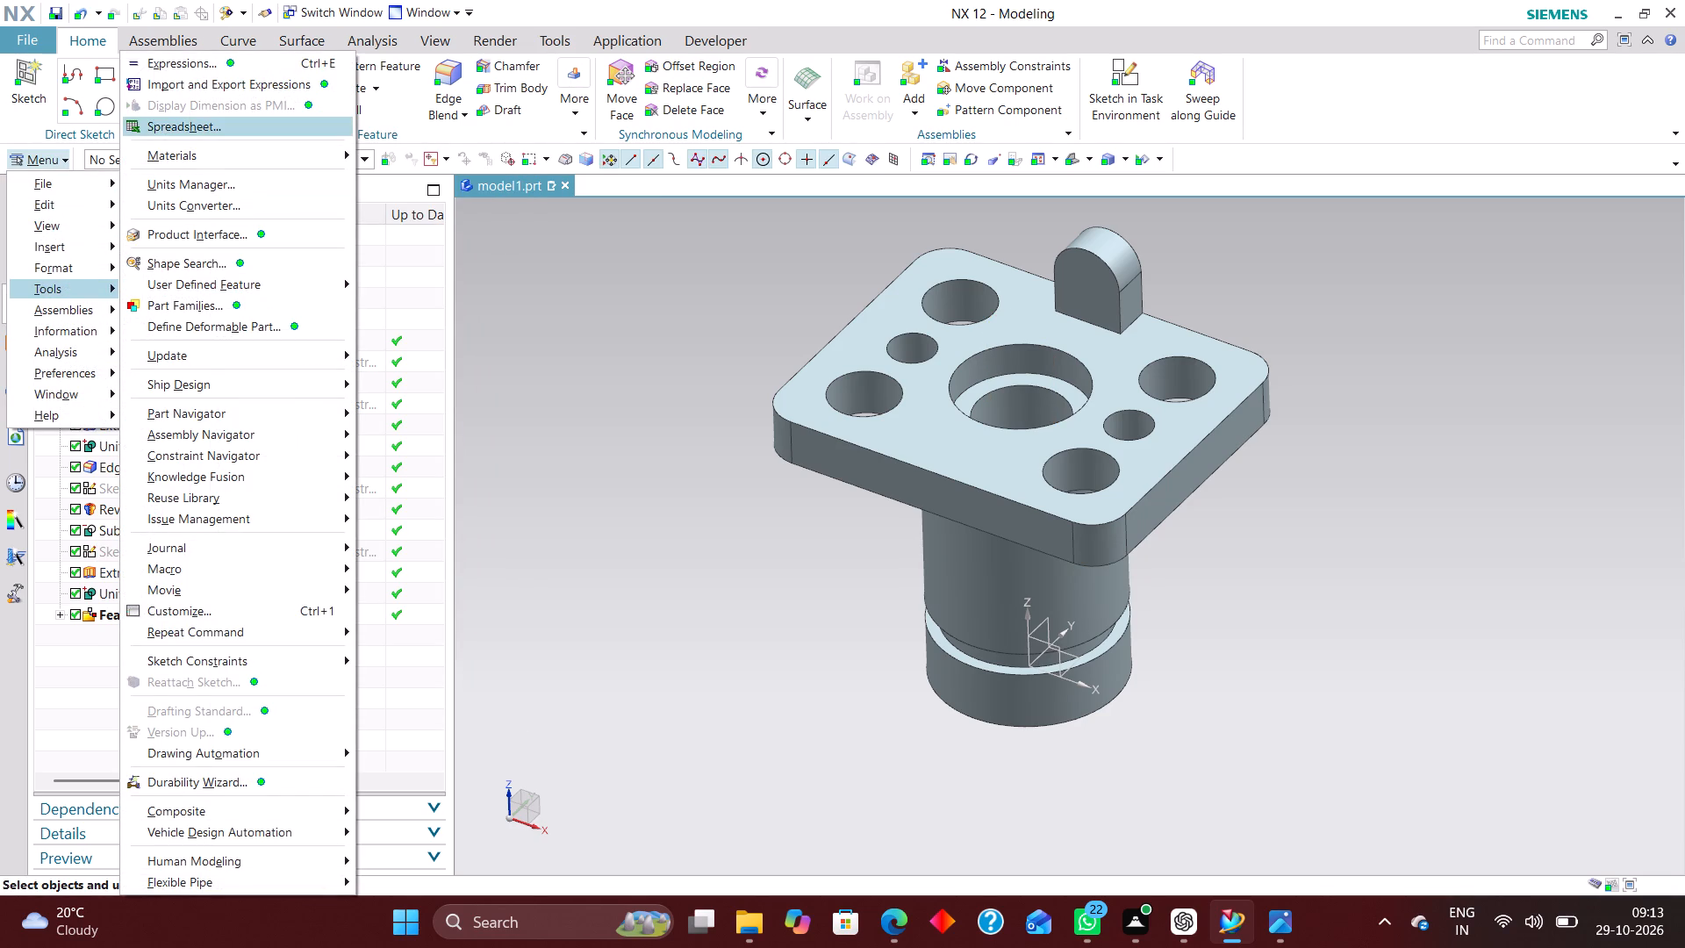
pyautogui.click(261, 162)
pyautogui.click(417, 157)
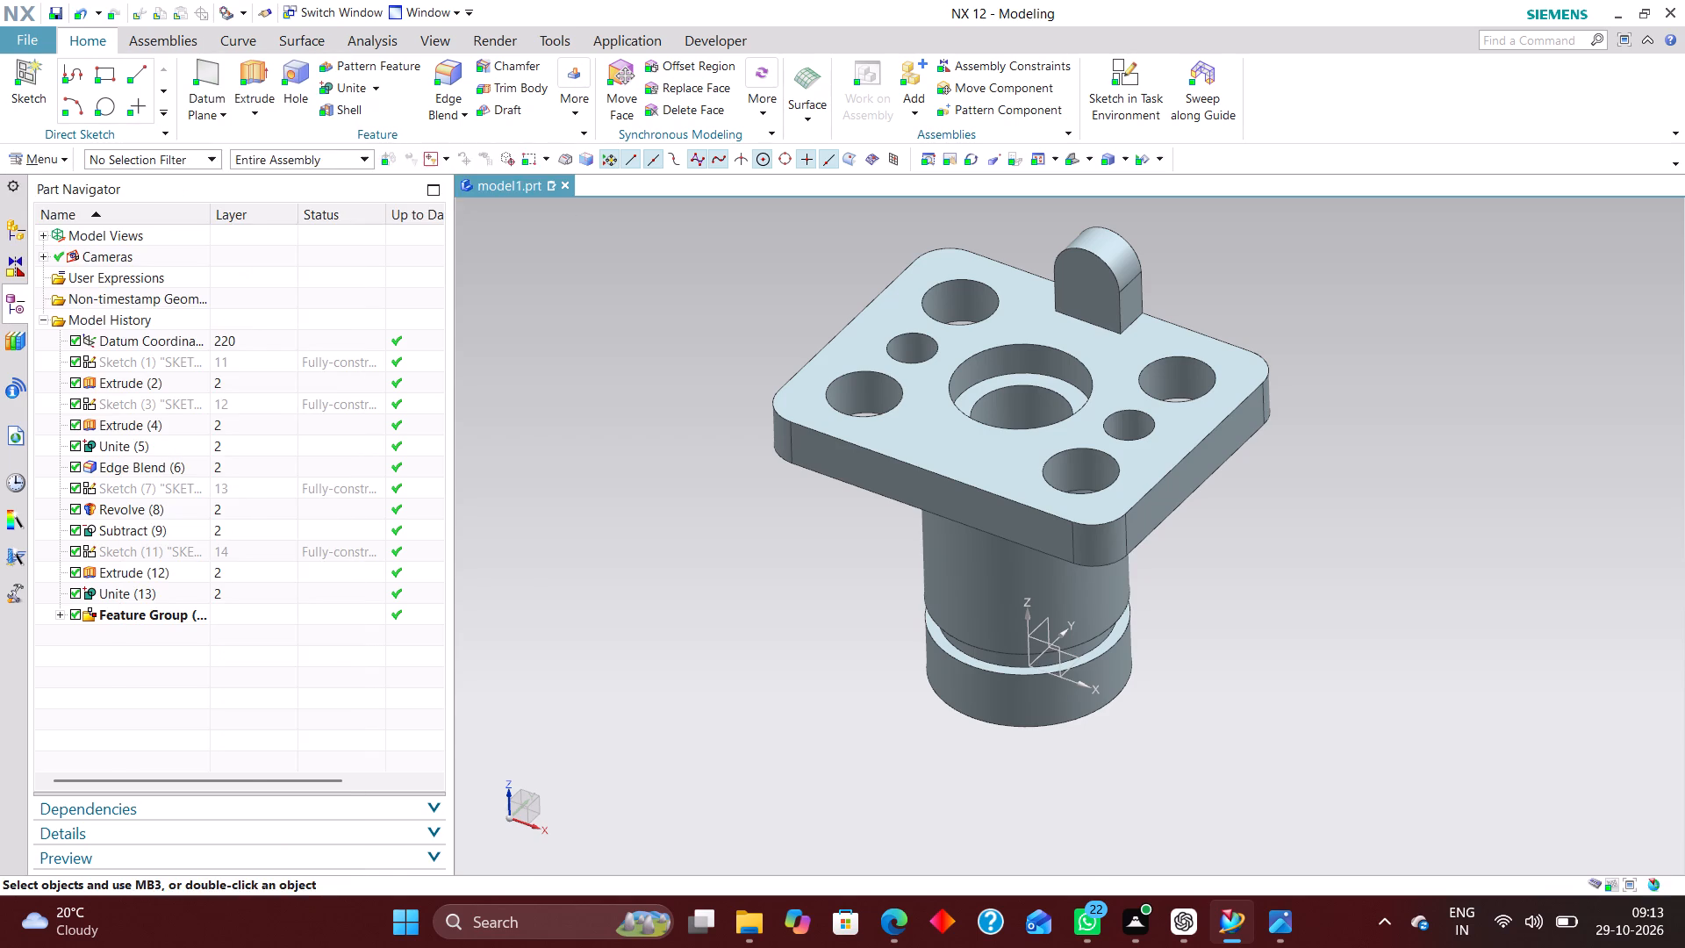
pyautogui.click(1080, 521)
pyautogui.scroll(-15, 416, 562)
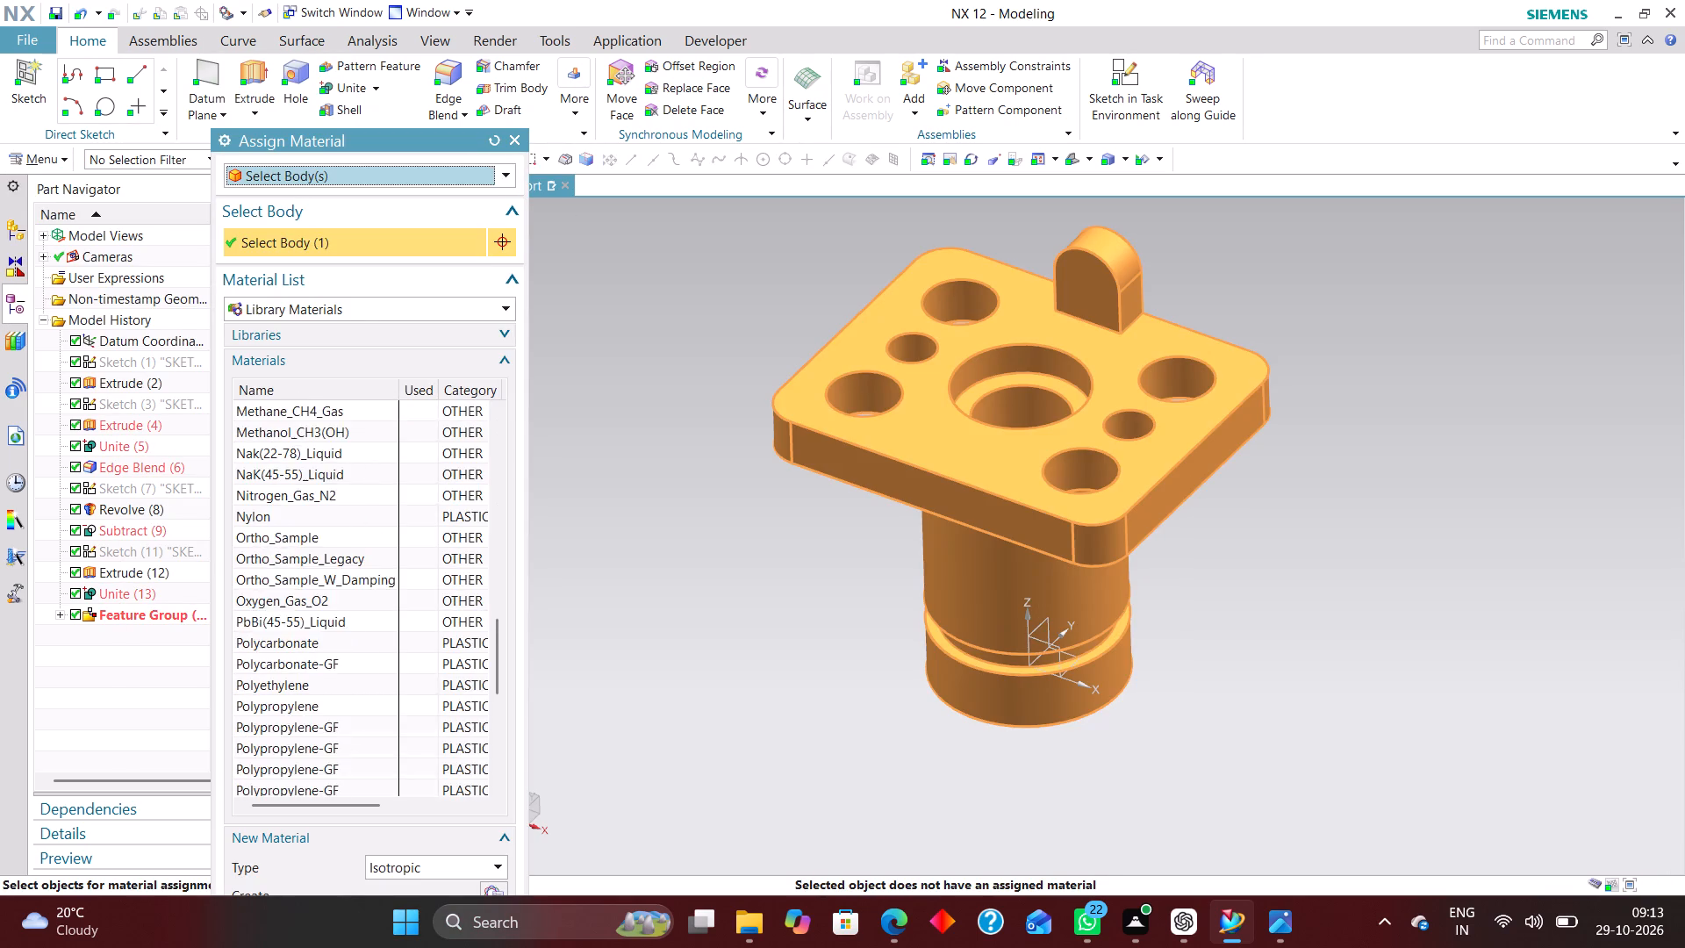
pyautogui.scroll(-7, 401, 564)
pyautogui.scroll(1, 276, 596)
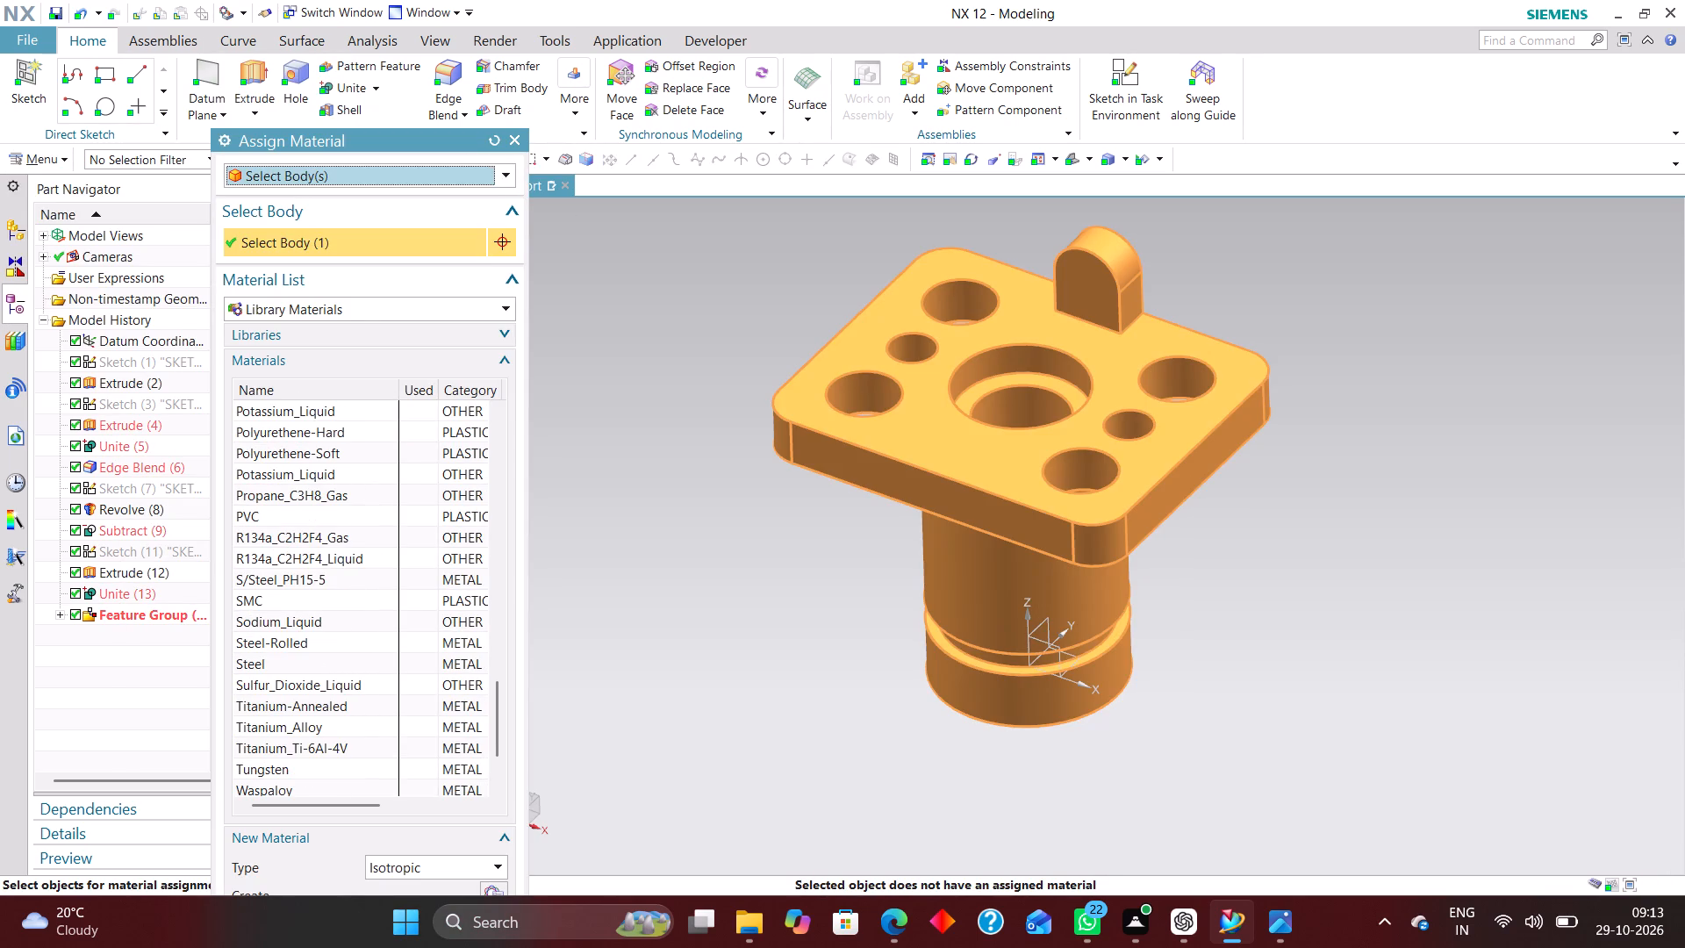
pyautogui.click(285, 664)
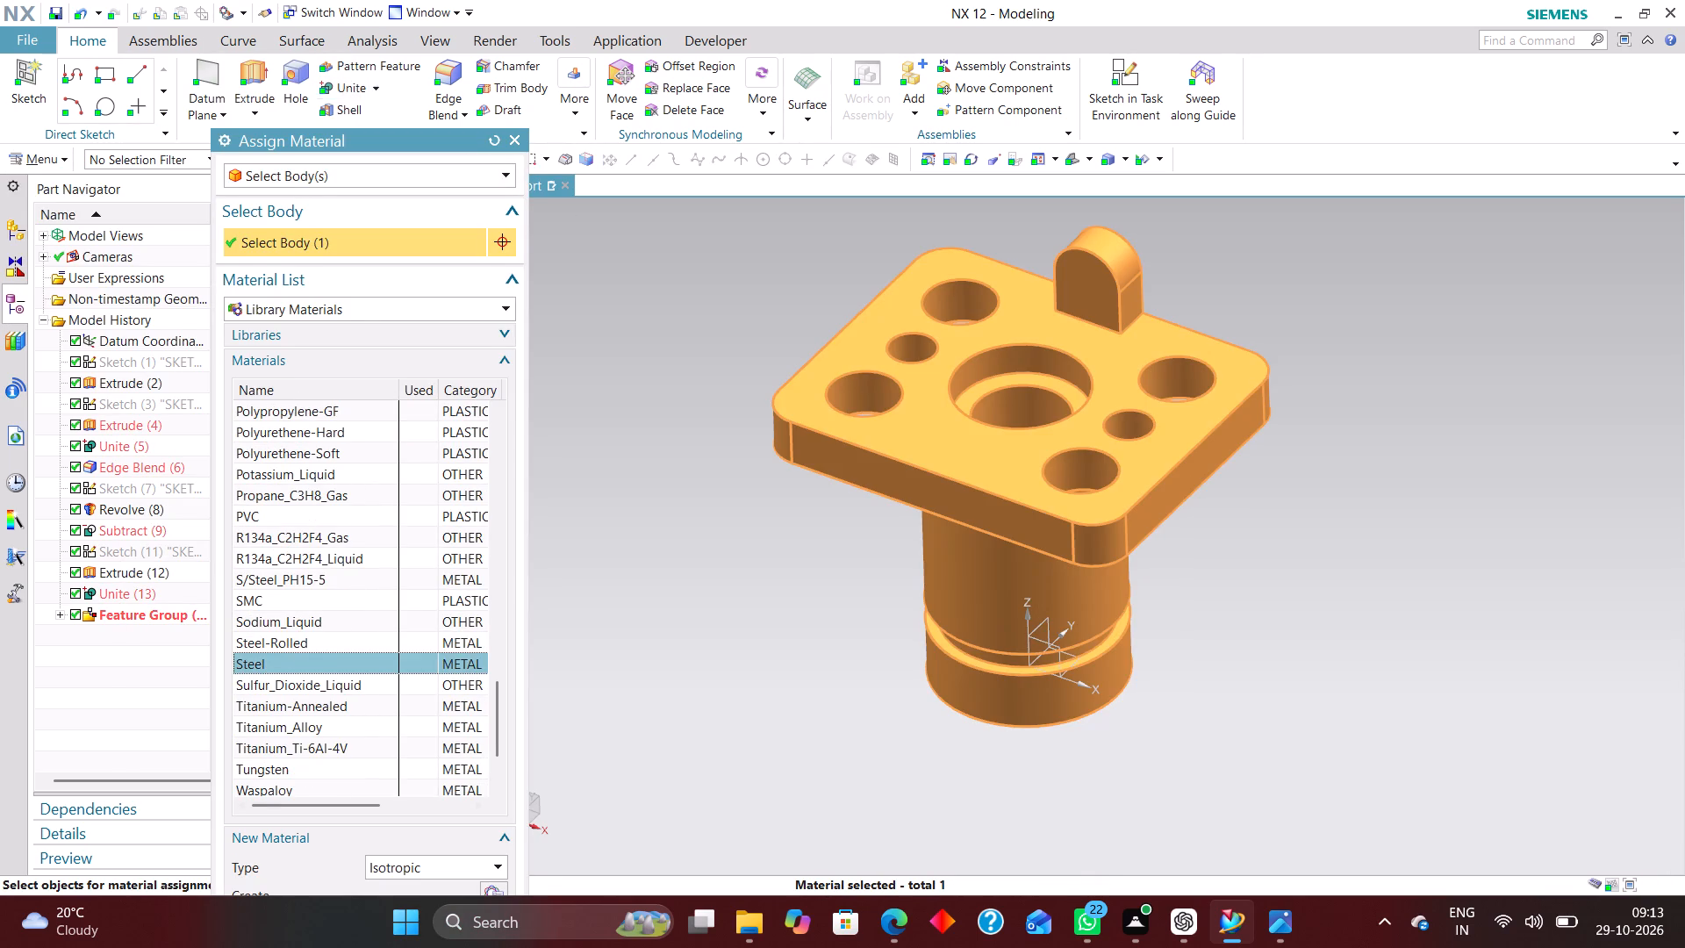
pyautogui.moveTo(378, 133); pyautogui.dragTo(356, 0)
pyautogui.click(323, 814)
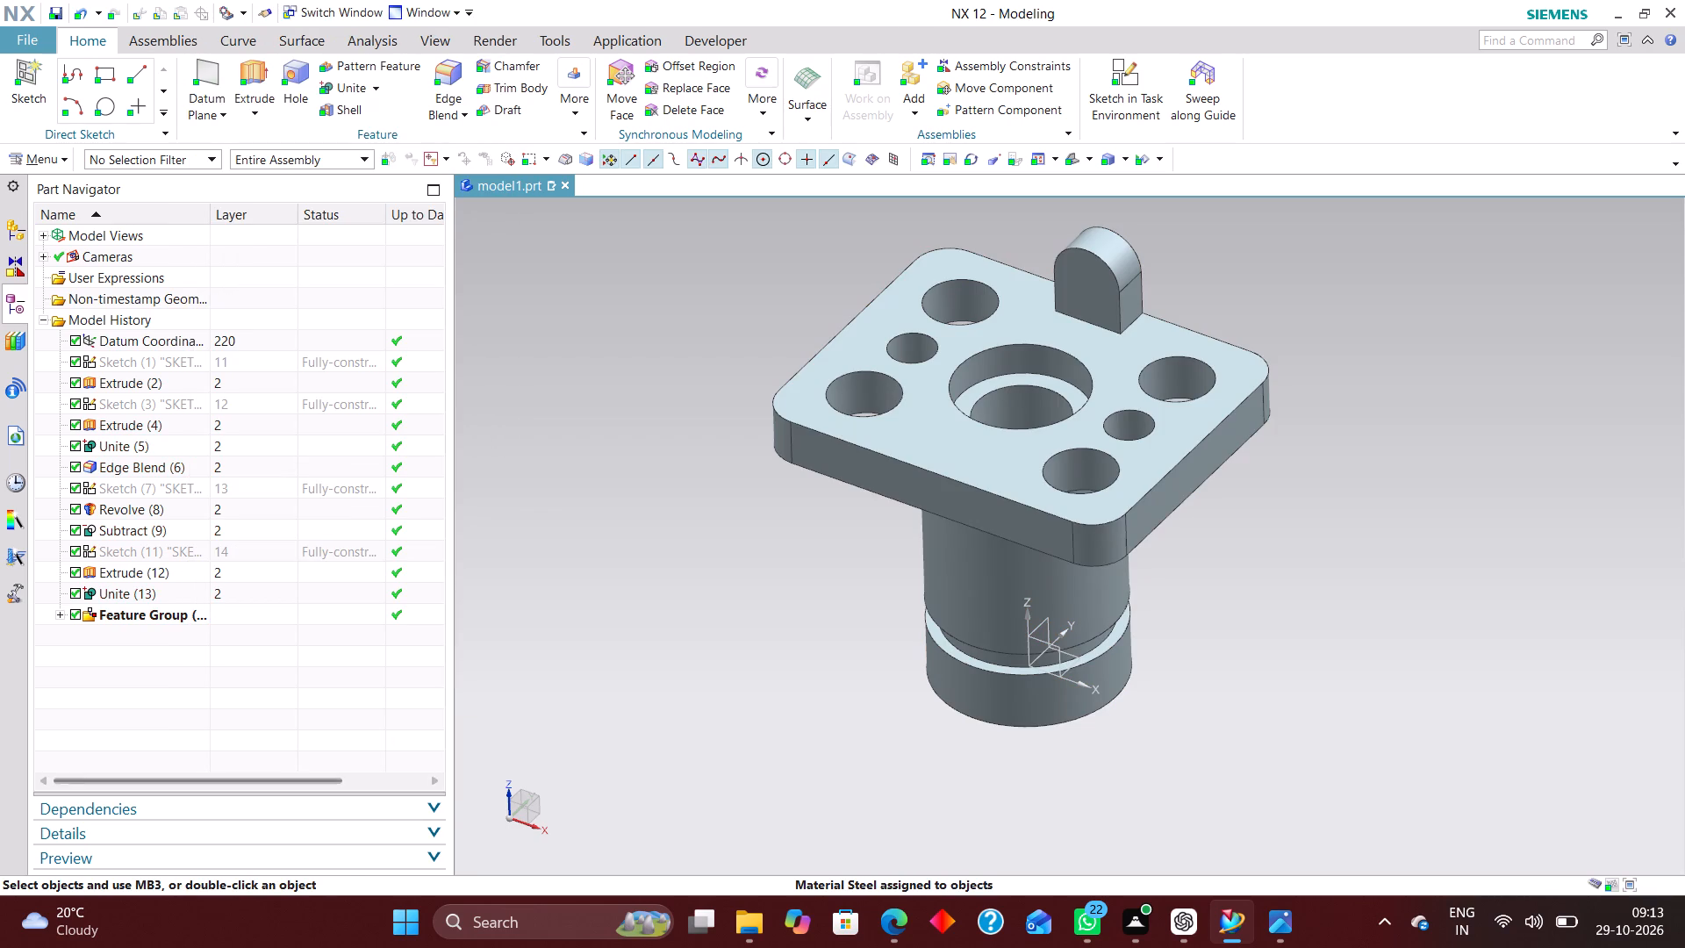
# In the displayed part's weight properties, enable Update Data on Save and update the weight data immediately.
pyautogui.click(47, 159)
pyautogui.click(65, 184)
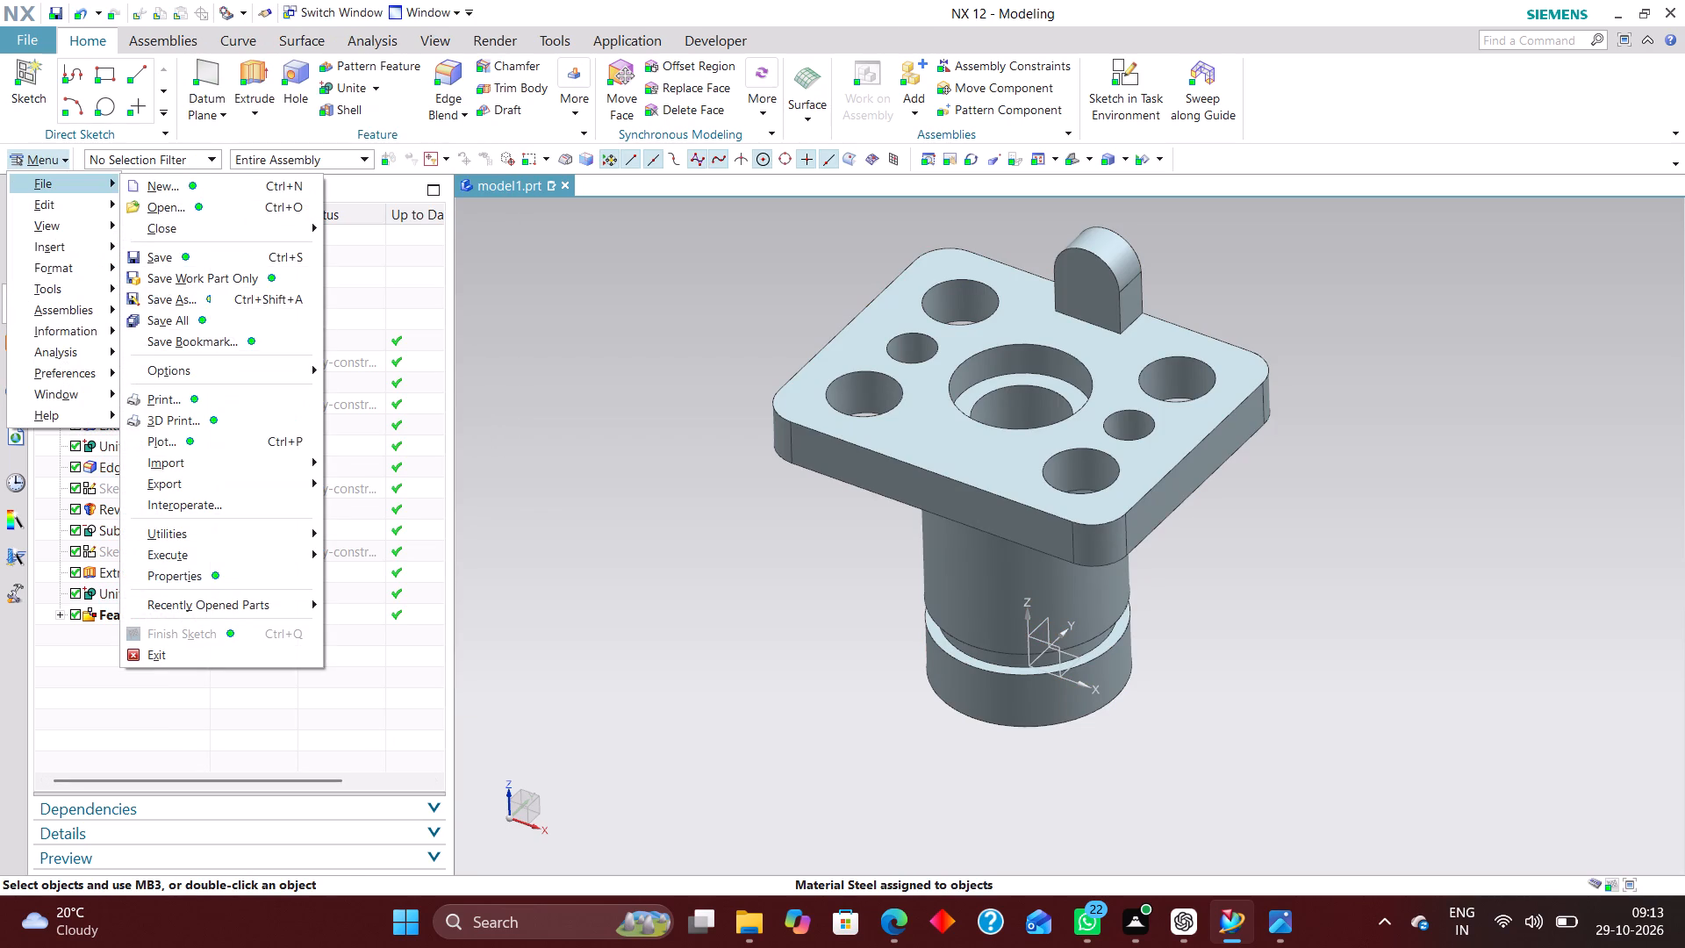
pyautogui.click(238, 571)
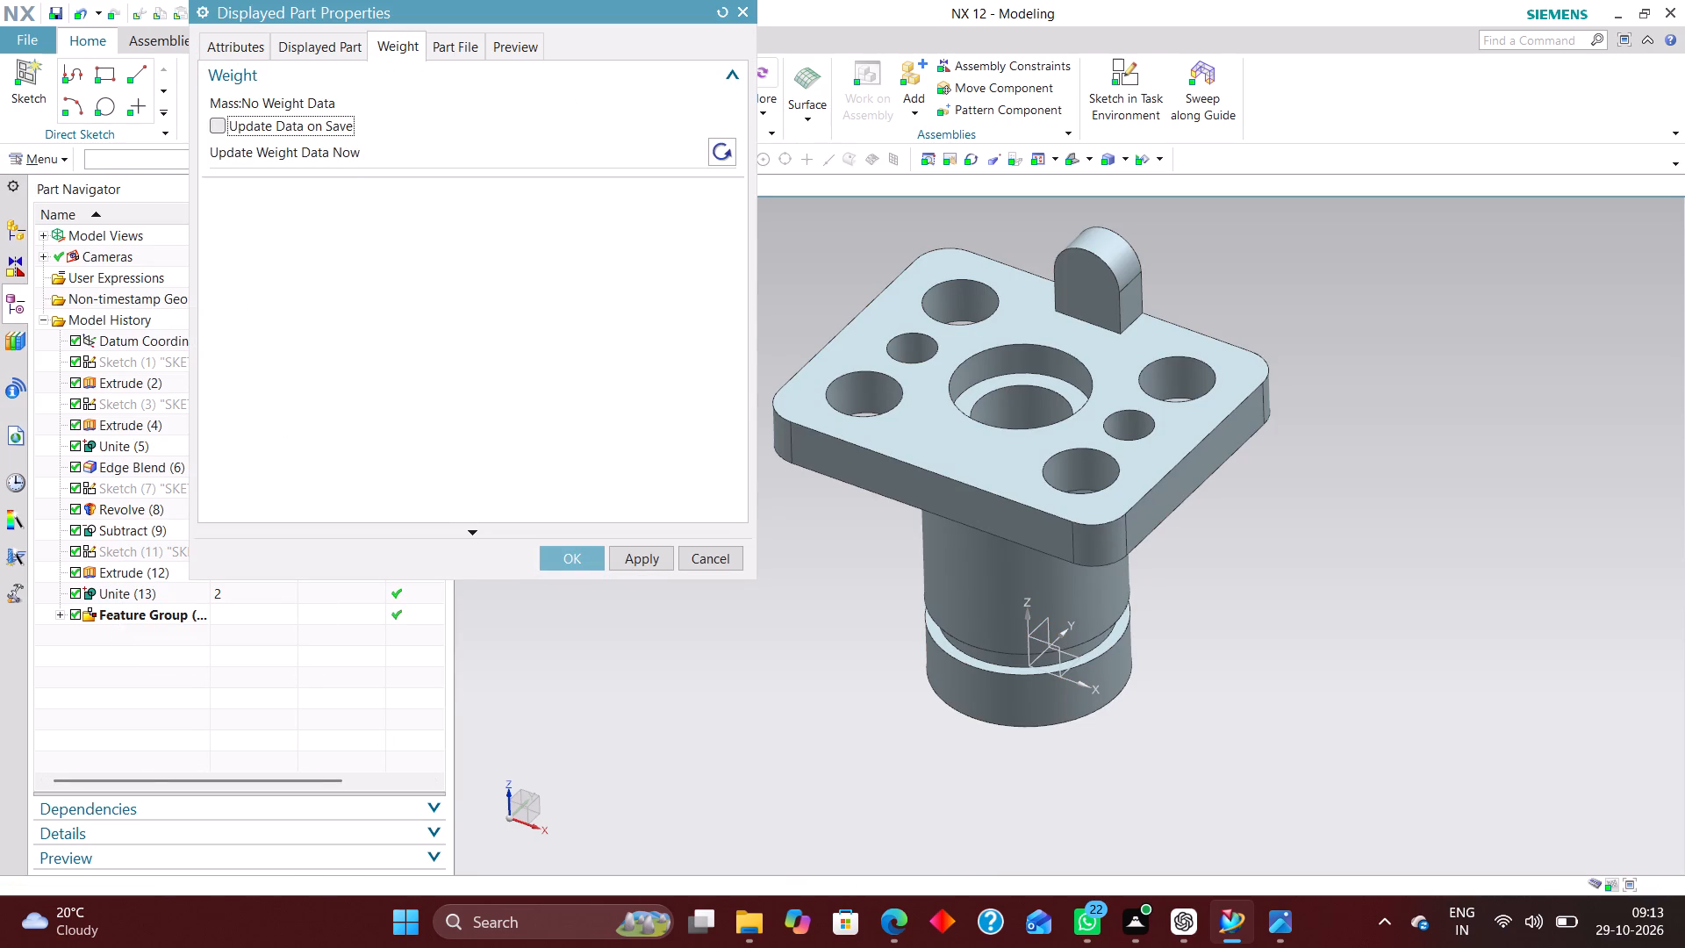
pyautogui.click(214, 121)
pyautogui.click(729, 154)
pyautogui.click(564, 557)
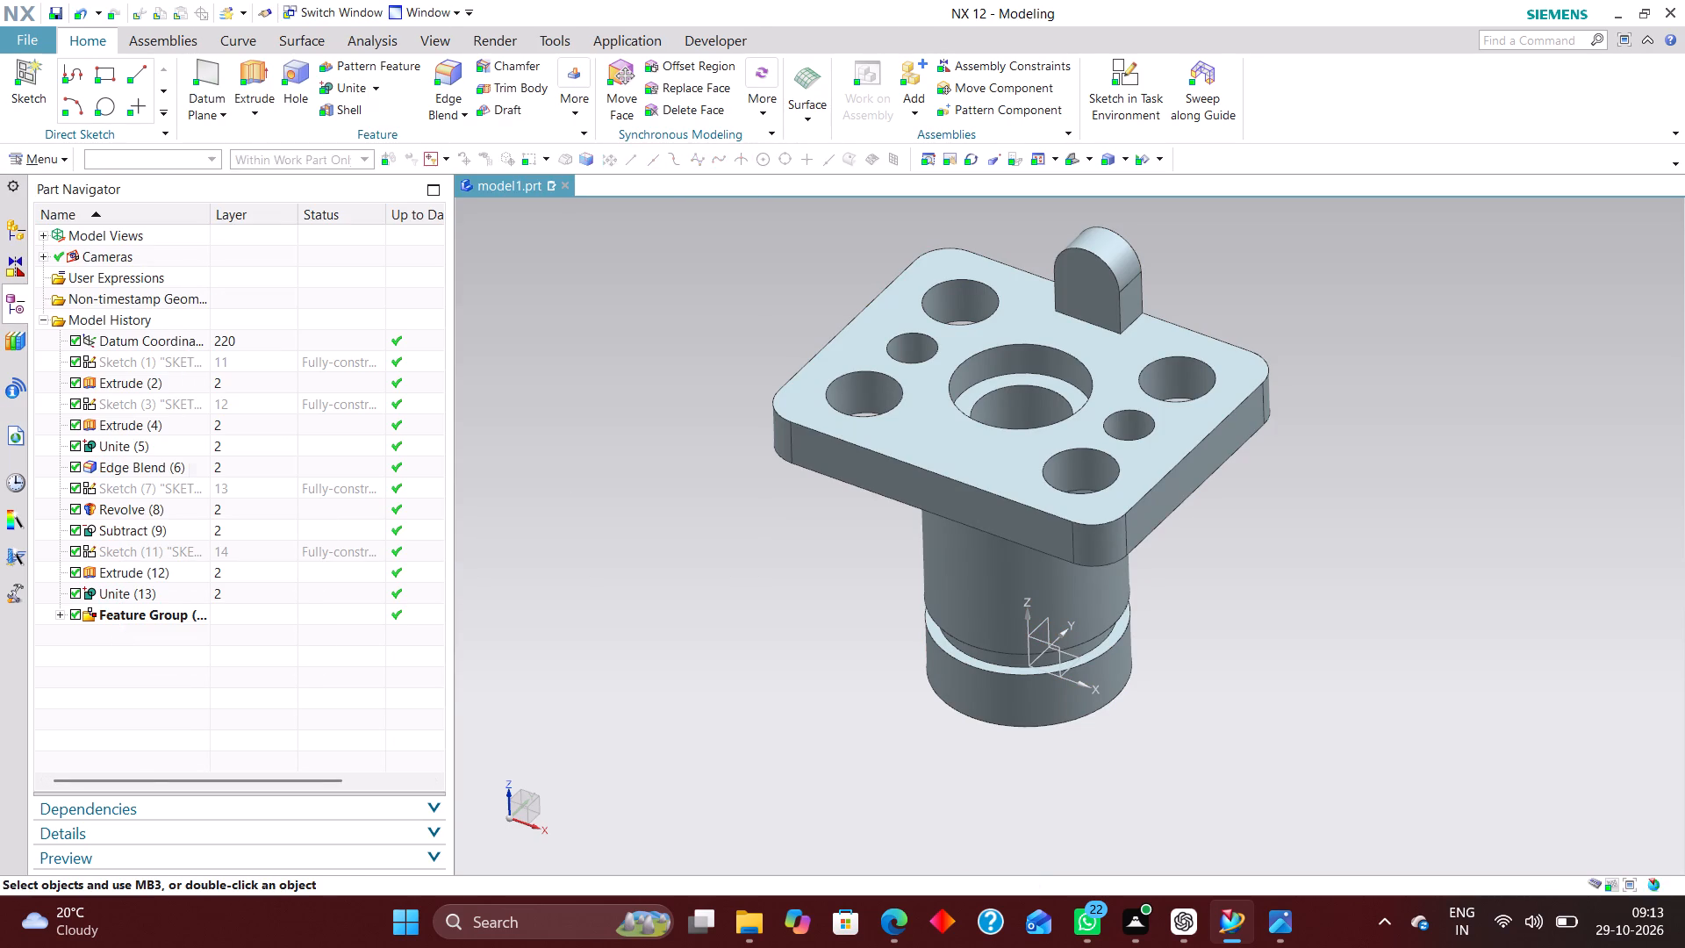
# Create a new object group containing the solid body, keeping the default name and group display properties.
pyautogui.click(54, 159)
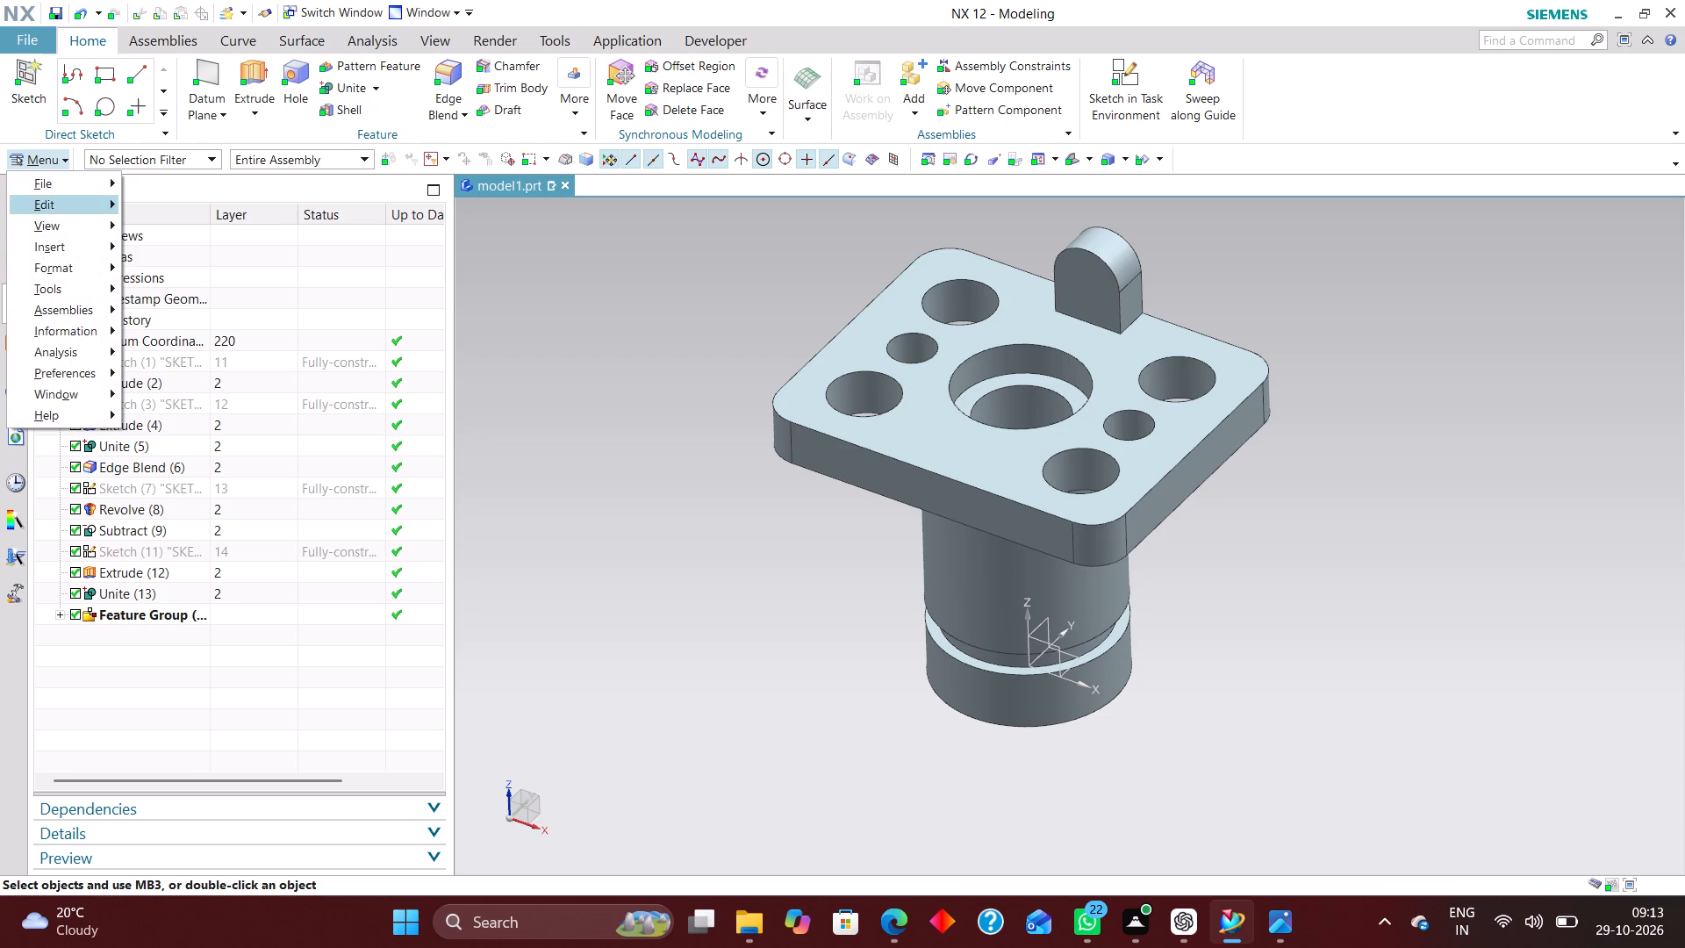
pyautogui.click(92, 266)
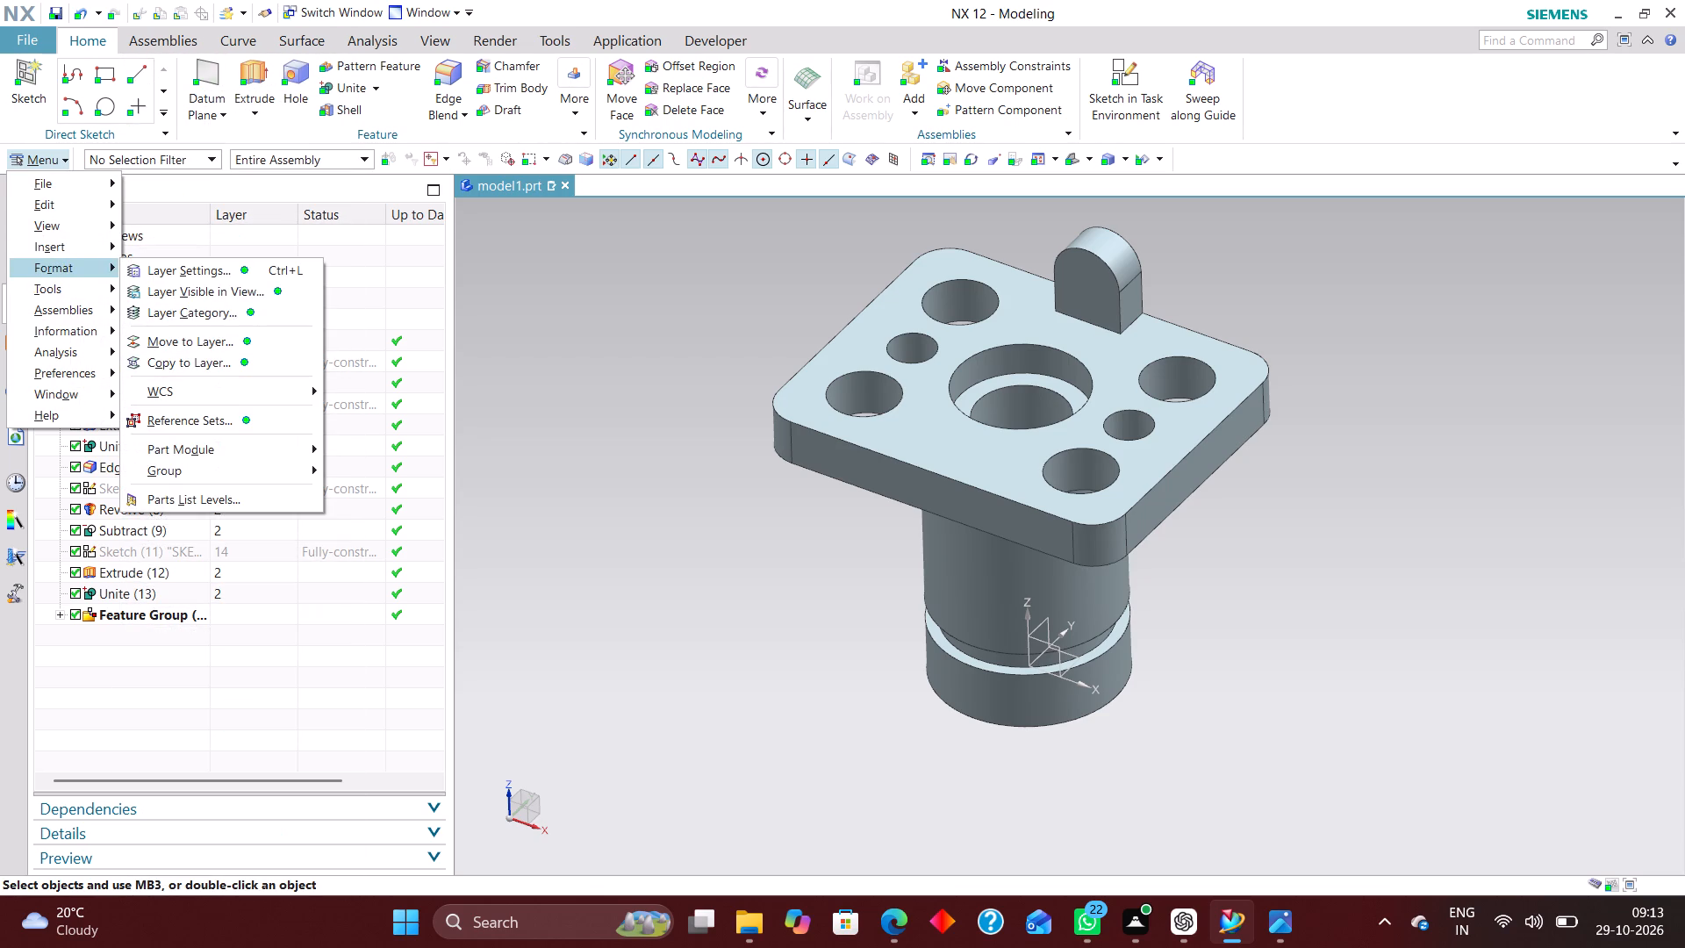
pyautogui.click(213, 468)
pyautogui.click(393, 476)
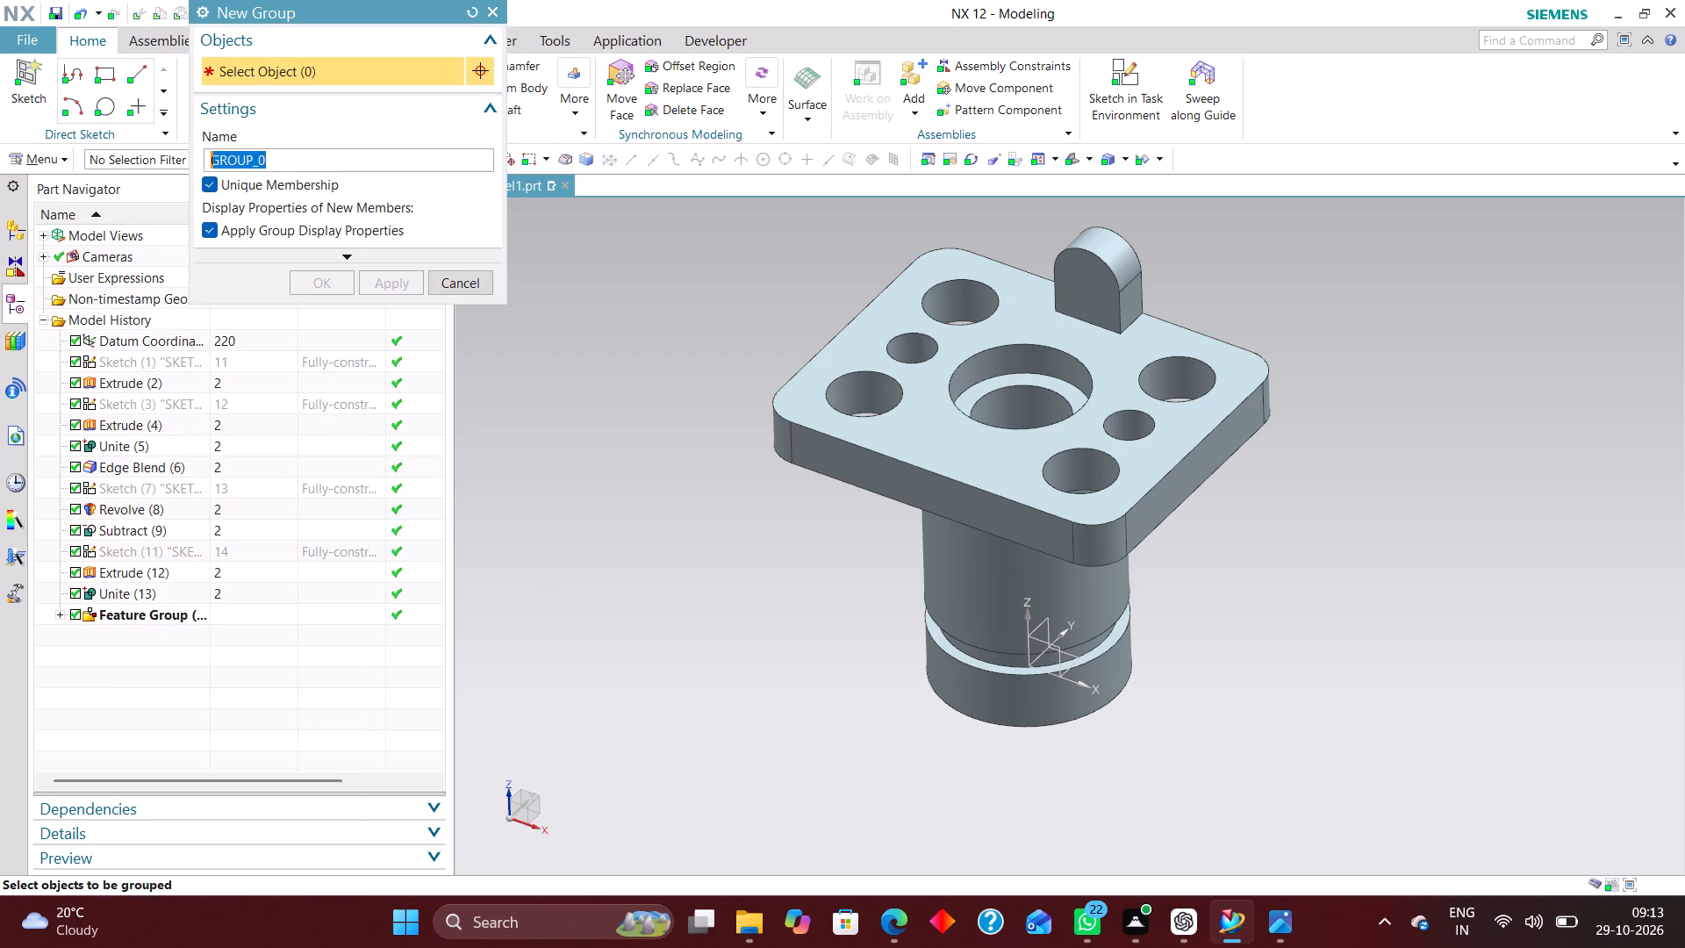
pyautogui.click(989, 496)
pyautogui.click(312, 283)
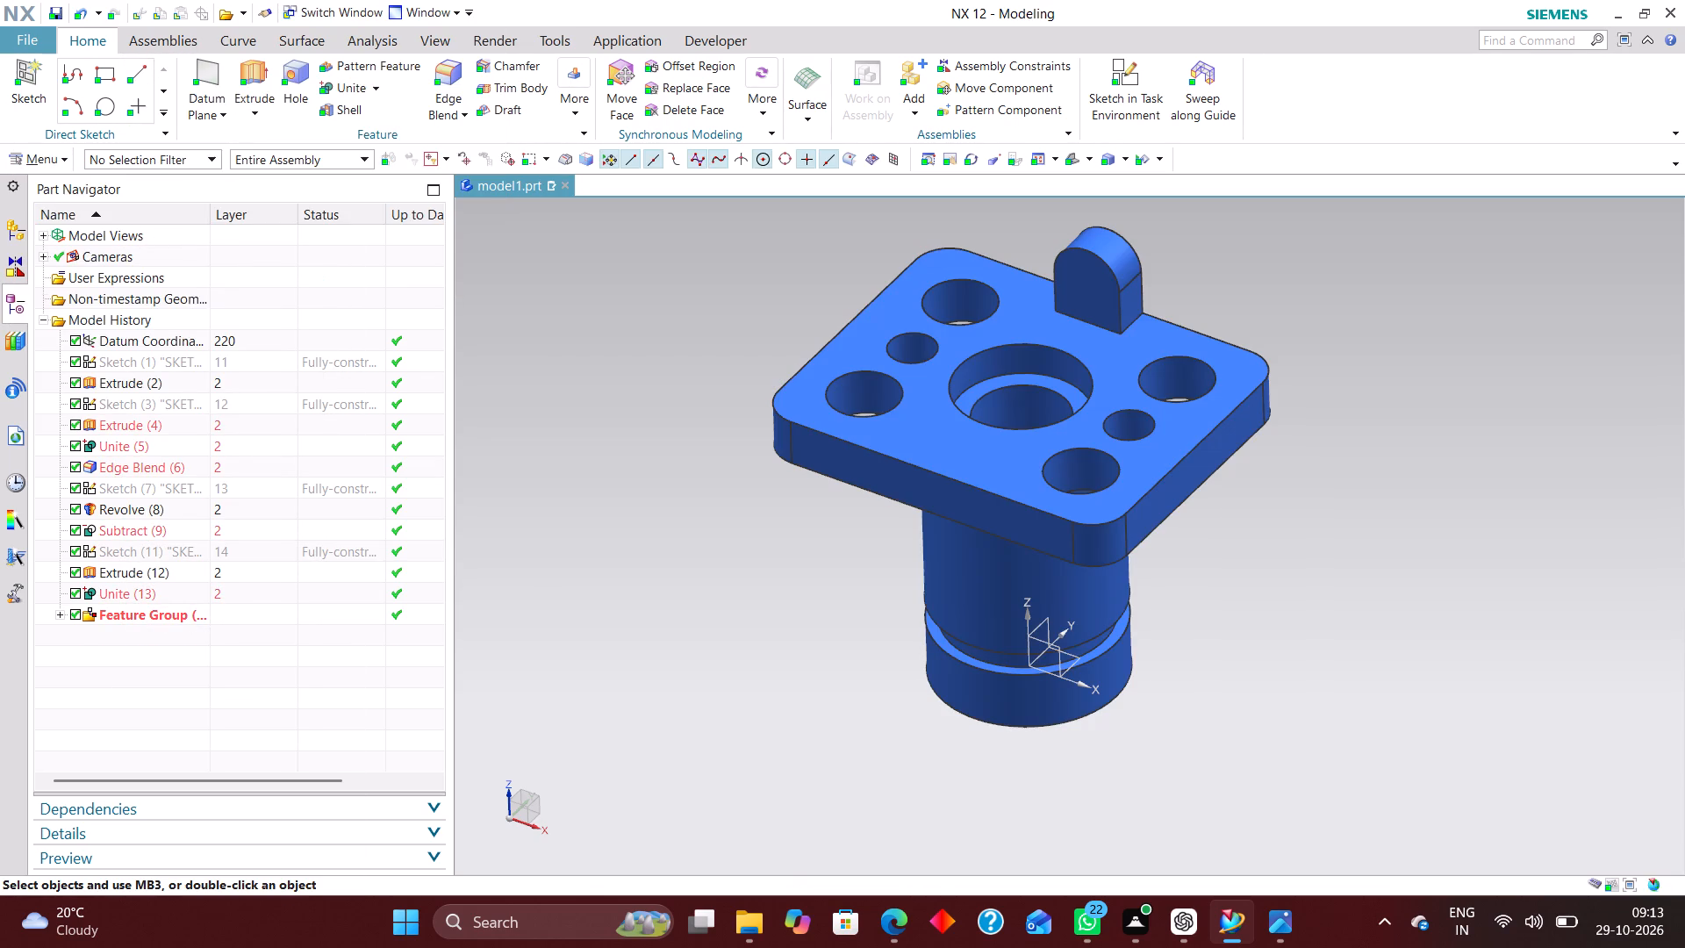
# Start a Part Cleanup of the work part and enable all eight serious delete options, from Delete Unused Expressions to Delete Part Family Data.
pyautogui.click(54, 159)
pyautogui.click(70, 176)
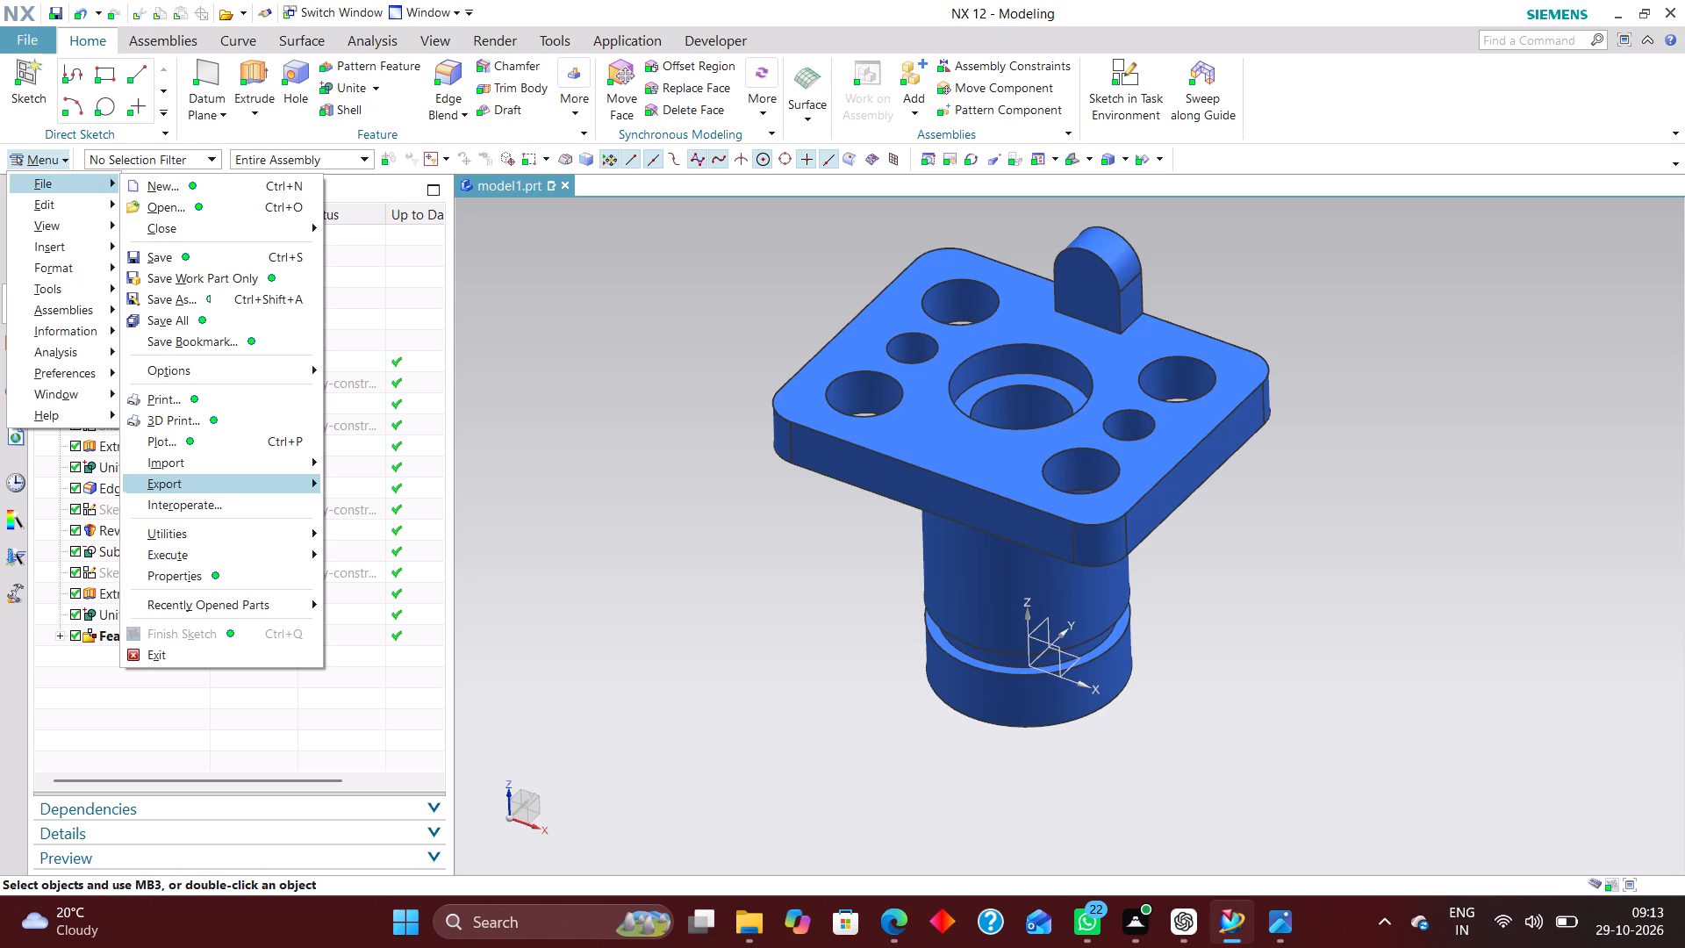
pyautogui.click(254, 528)
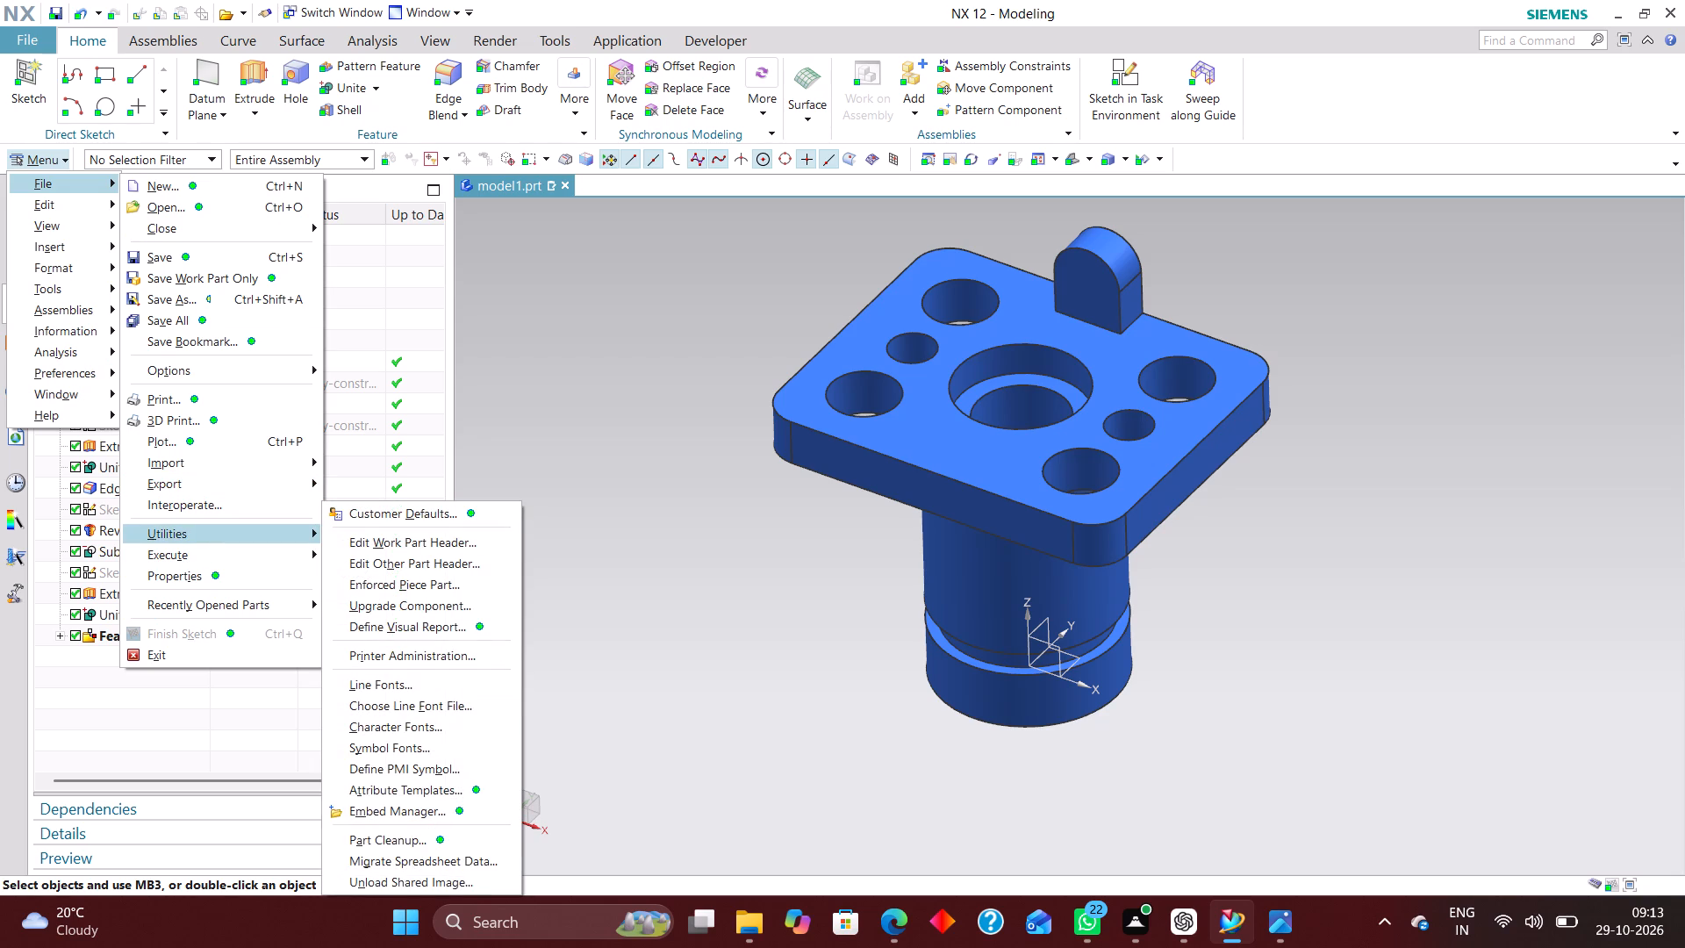
pyautogui.click(418, 835)
pyautogui.scroll(-6, 252, 485)
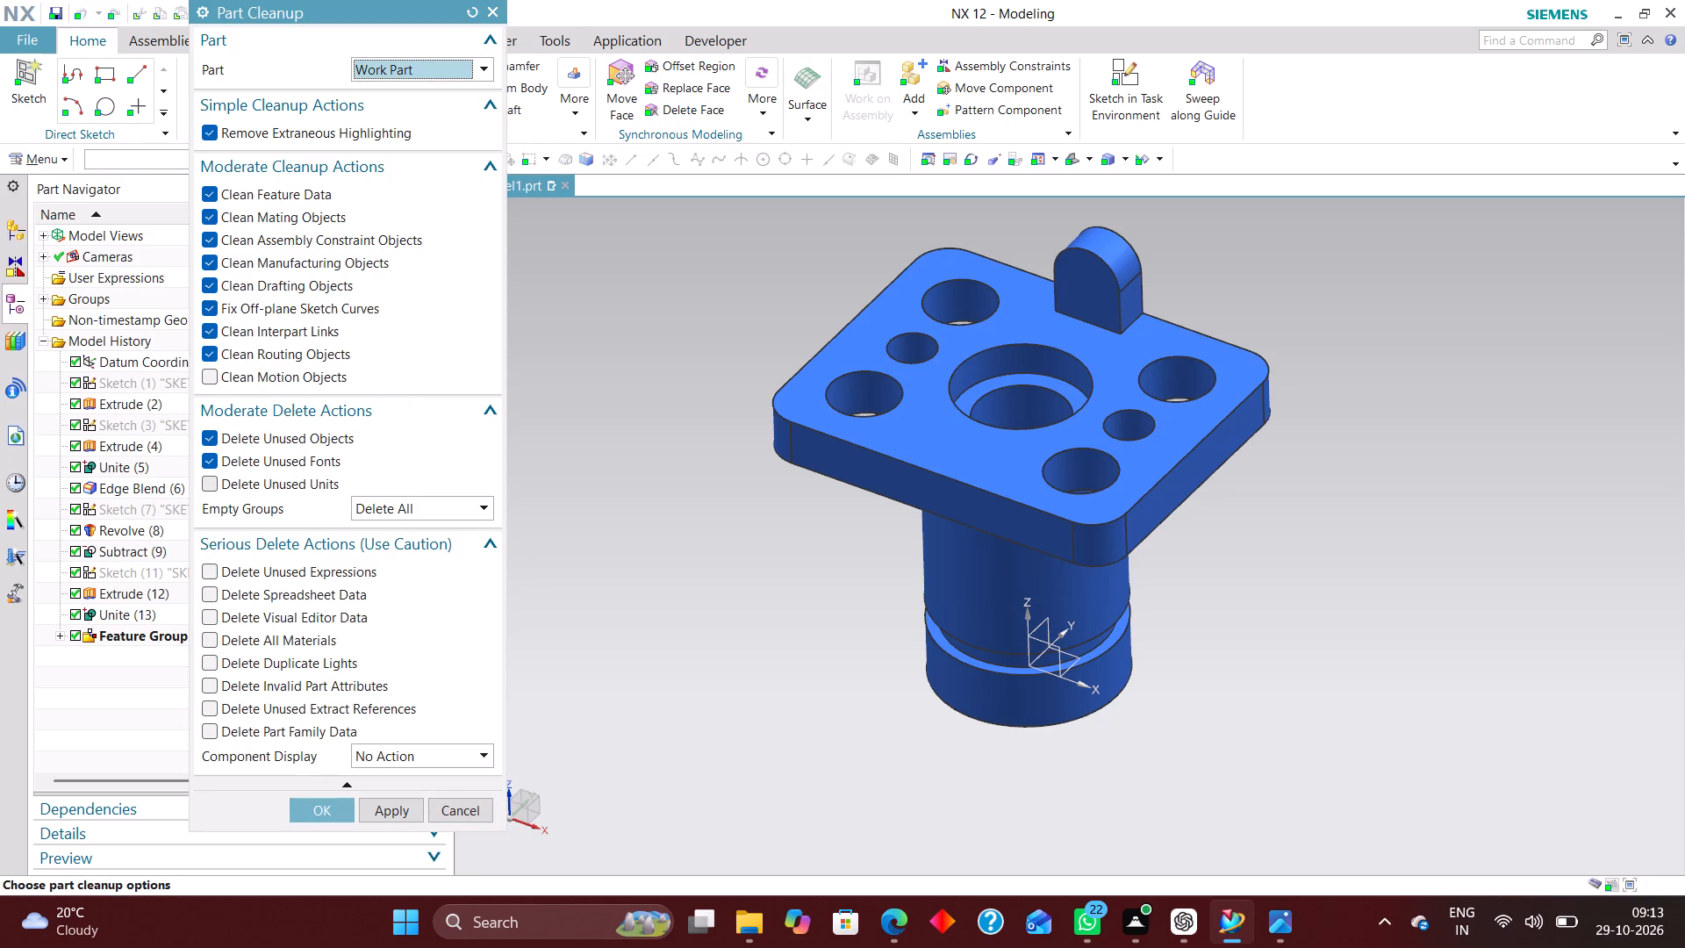
pyautogui.click(209, 563)
pyautogui.click(219, 595)
pyautogui.click(212, 617)
pyautogui.click(216, 639)
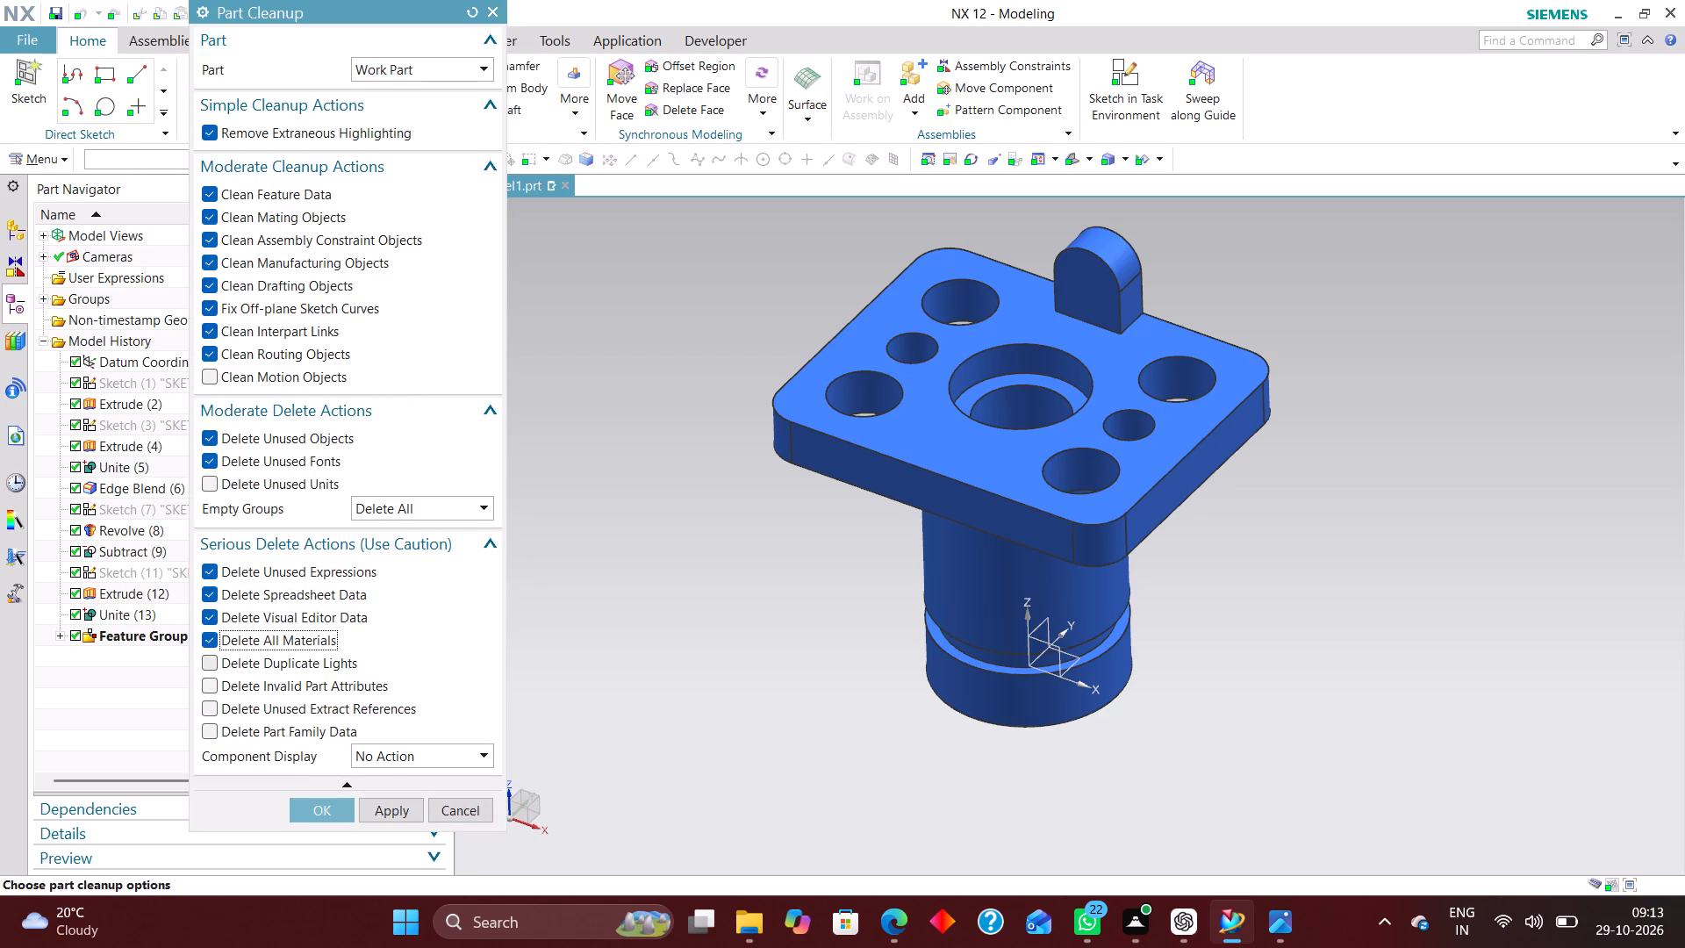
pyautogui.click(218, 659)
pyautogui.click(215, 679)
pyautogui.click(215, 698)
pyautogui.click(211, 733)
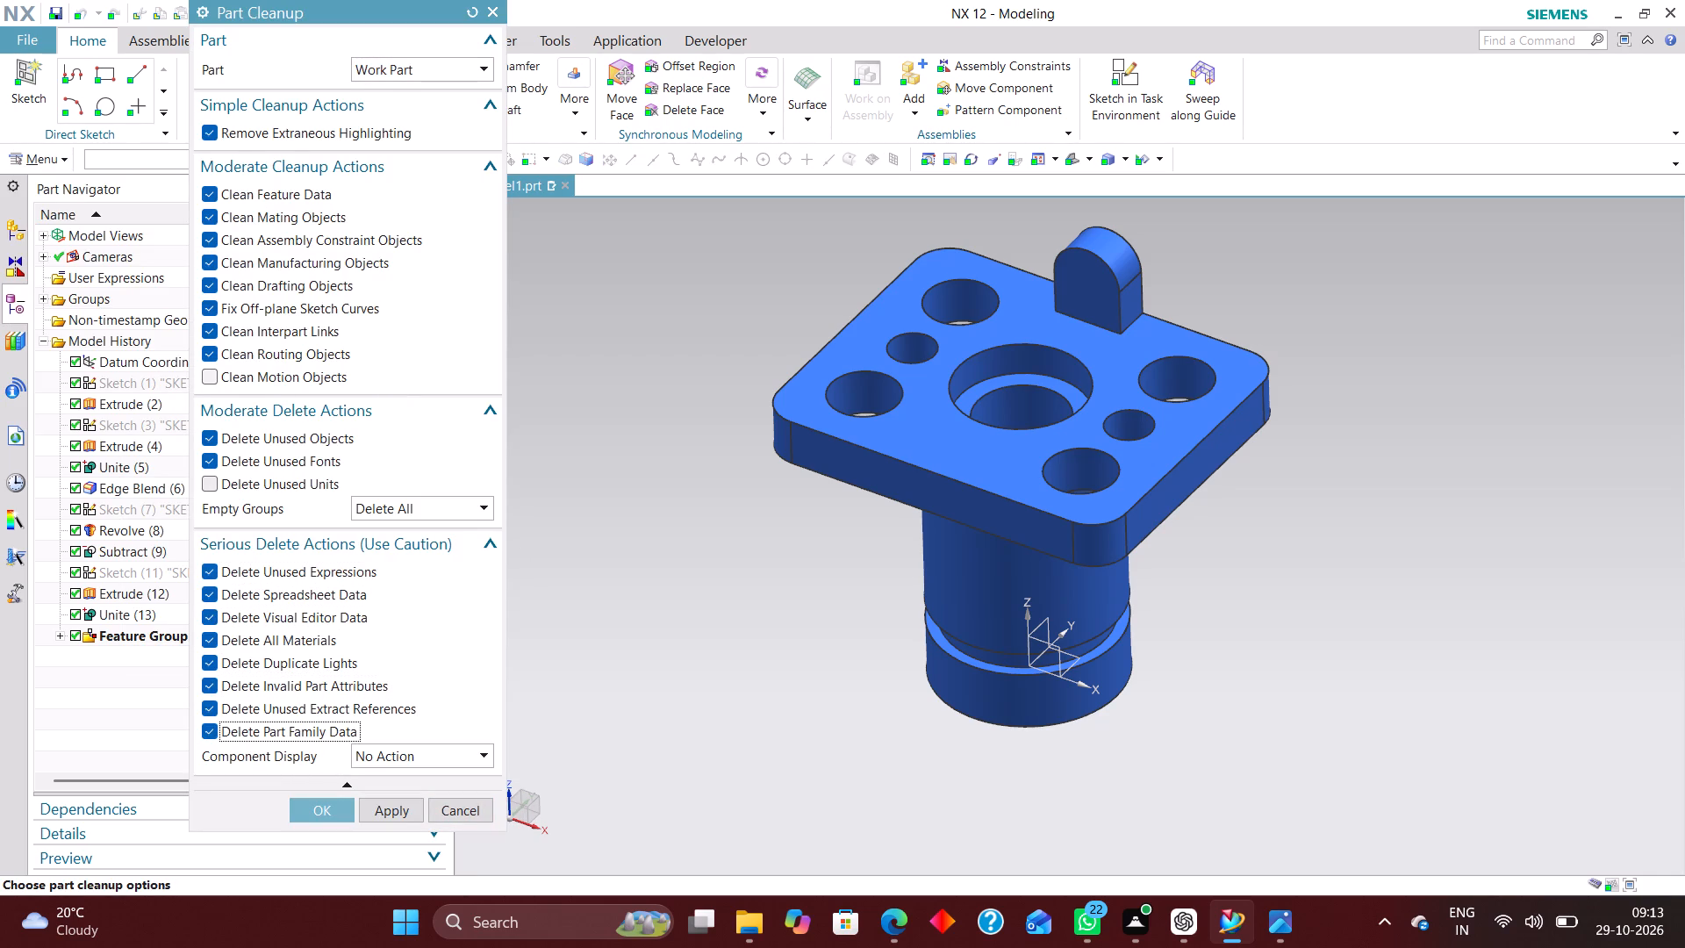
# Enable Delete Unused Units, set Component Display to Remove All Changes and run the cleanup, including deletion of spreadsheets and visual editor data.
pyautogui.click(253, 493)
pyautogui.click(428, 748)
pyautogui.click(416, 817)
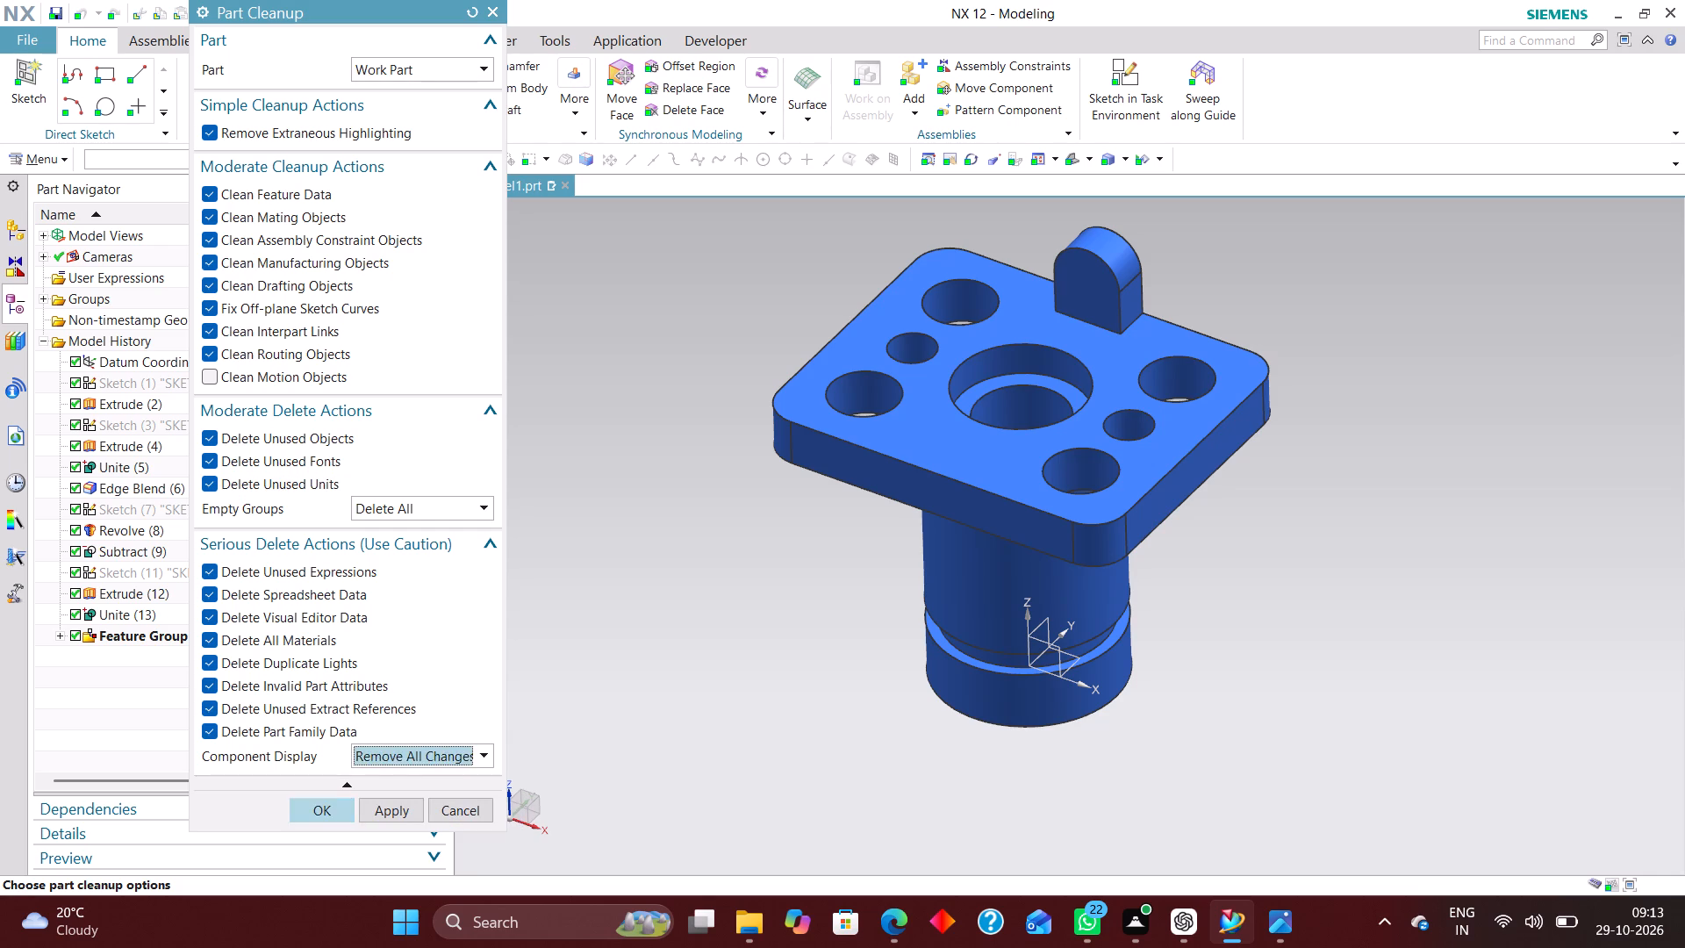
pyautogui.click(312, 813)
pyautogui.click(658, 511)
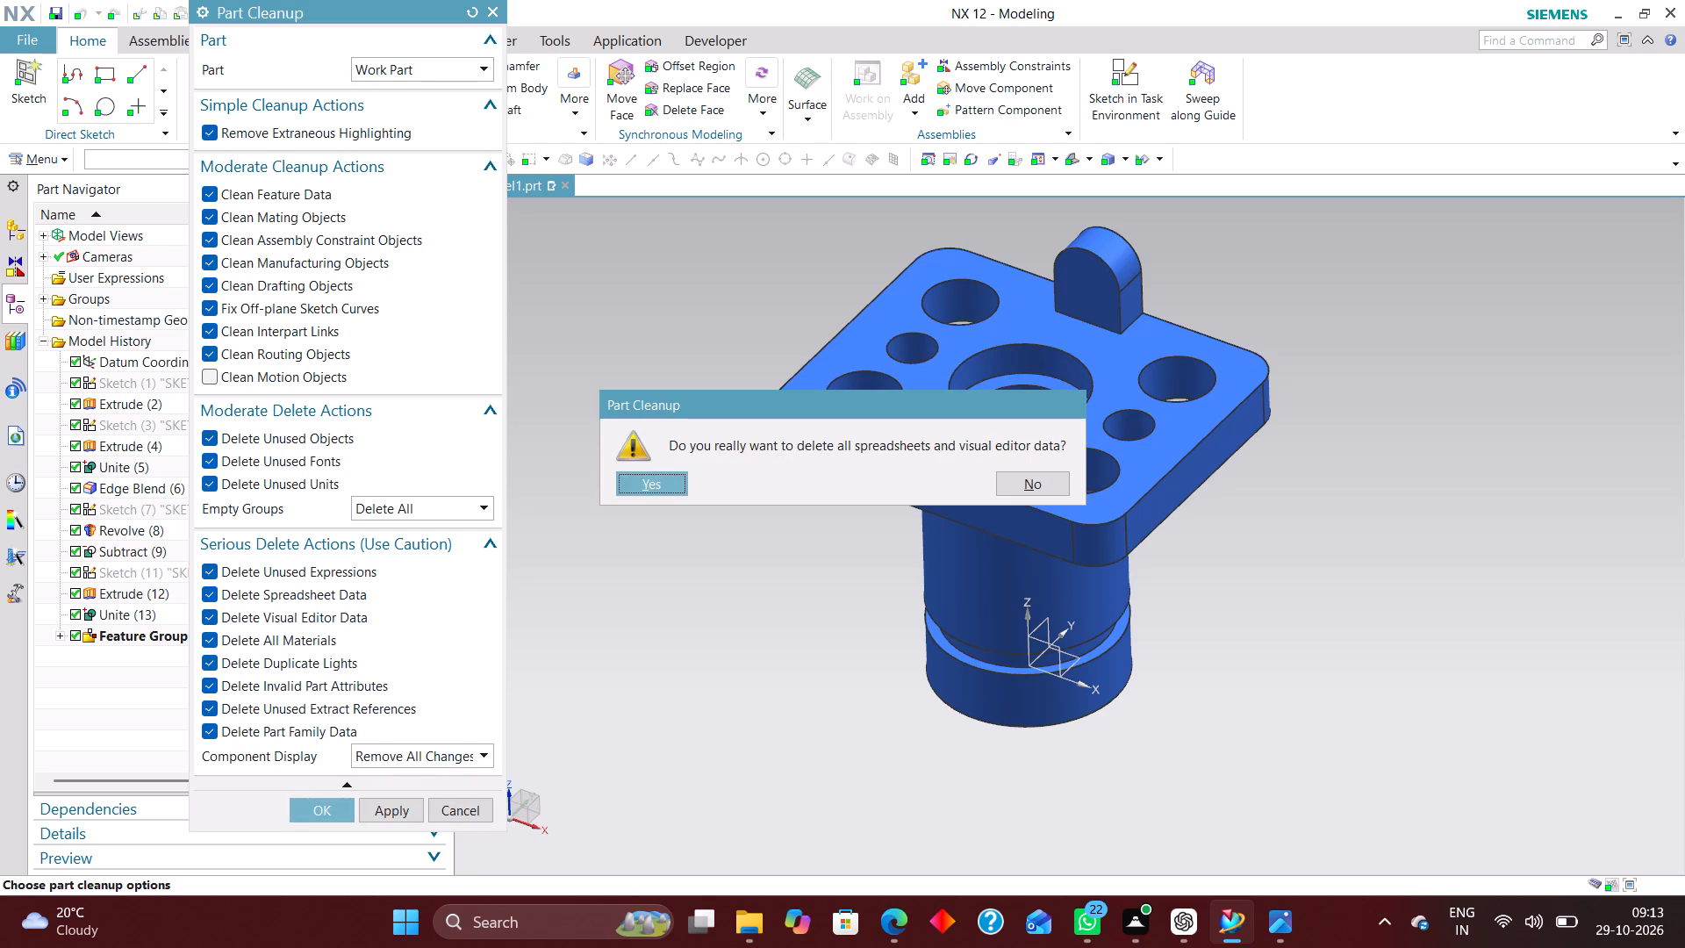
pyautogui.click(659, 483)
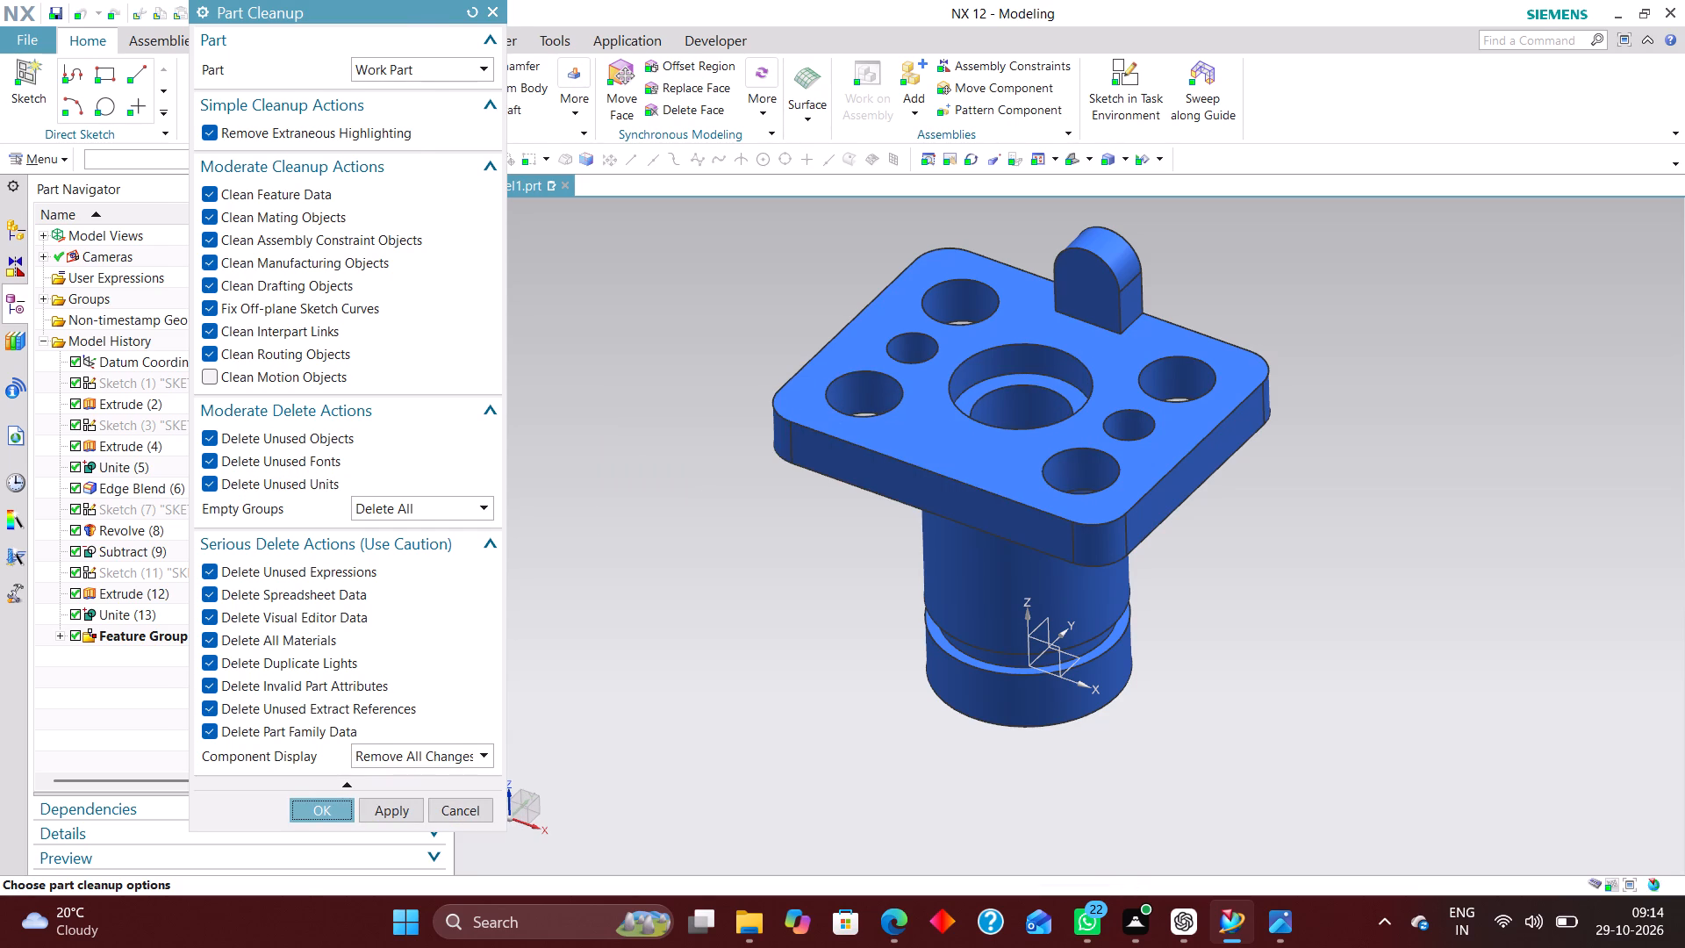
# Create a new reference set in the work part containing the solid body, keeping the default name and automatic component adding.
pyautogui.click(69, 169)
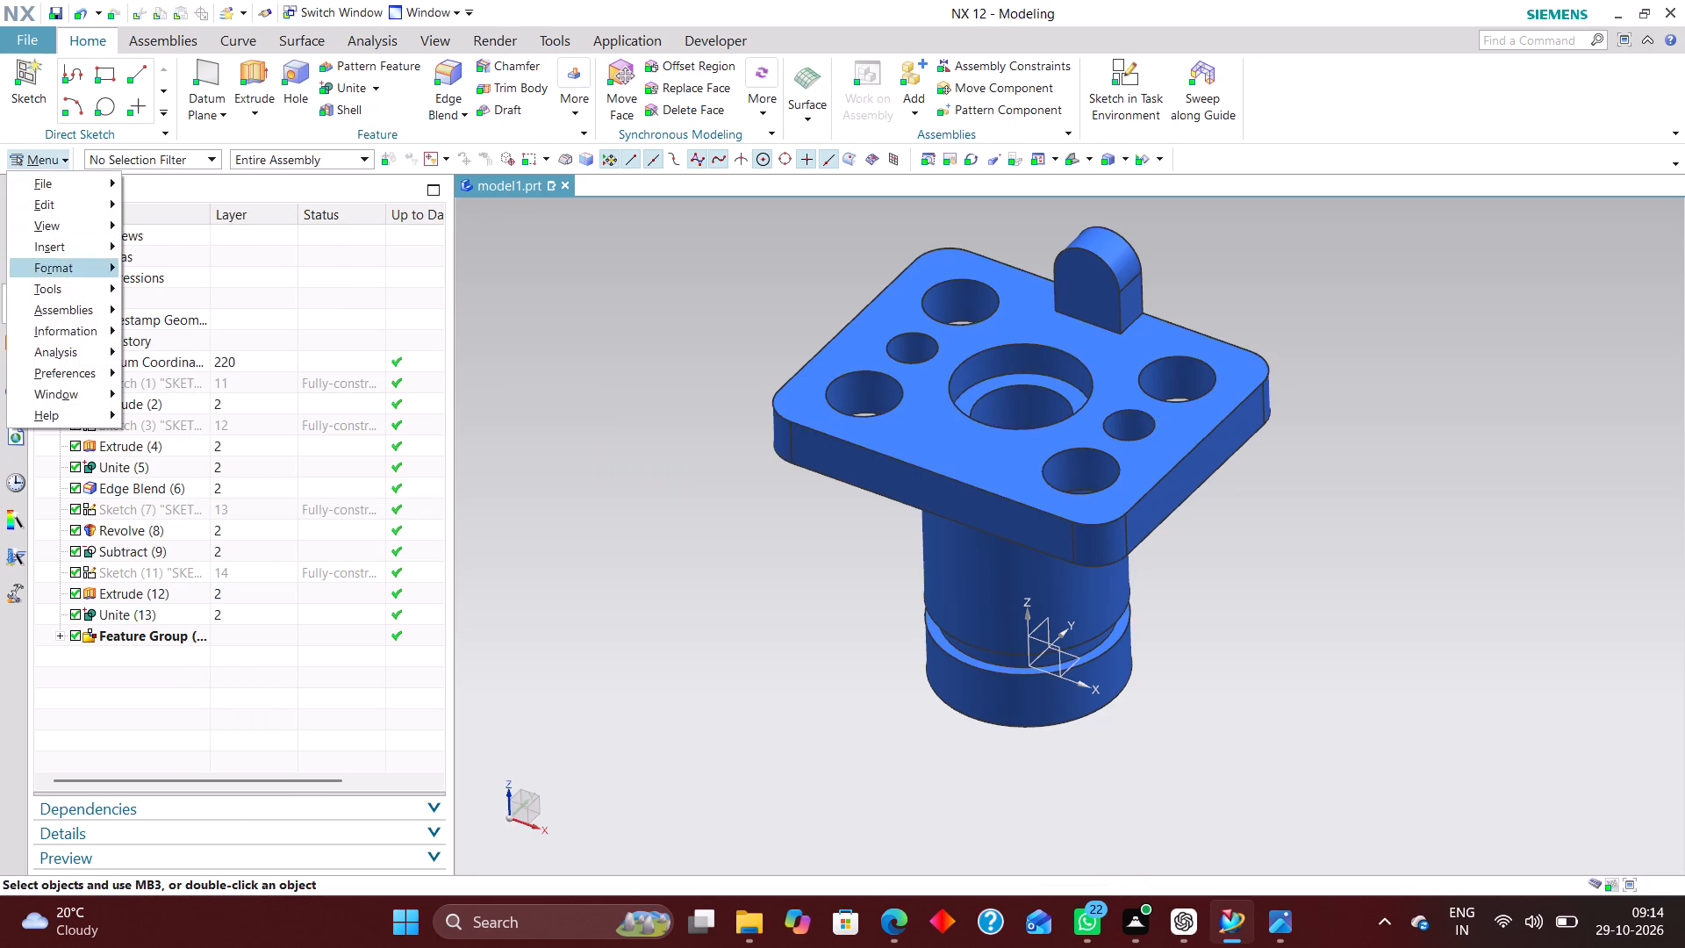
pyautogui.click(68, 261)
pyautogui.click(236, 420)
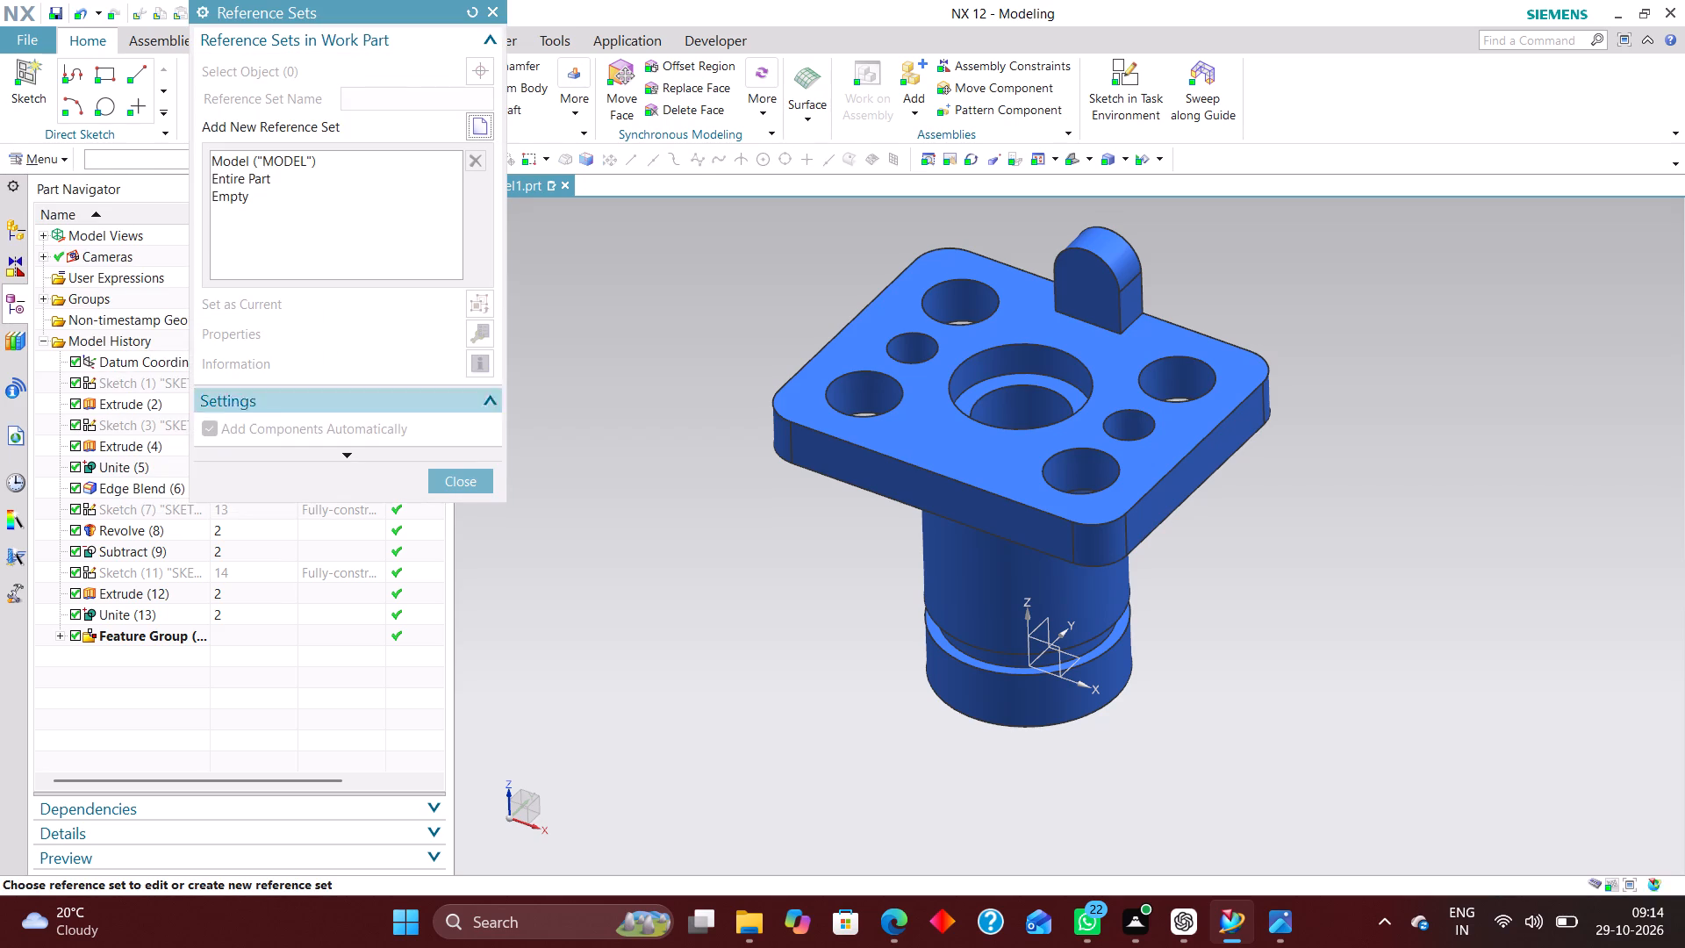
pyautogui.click(482, 126)
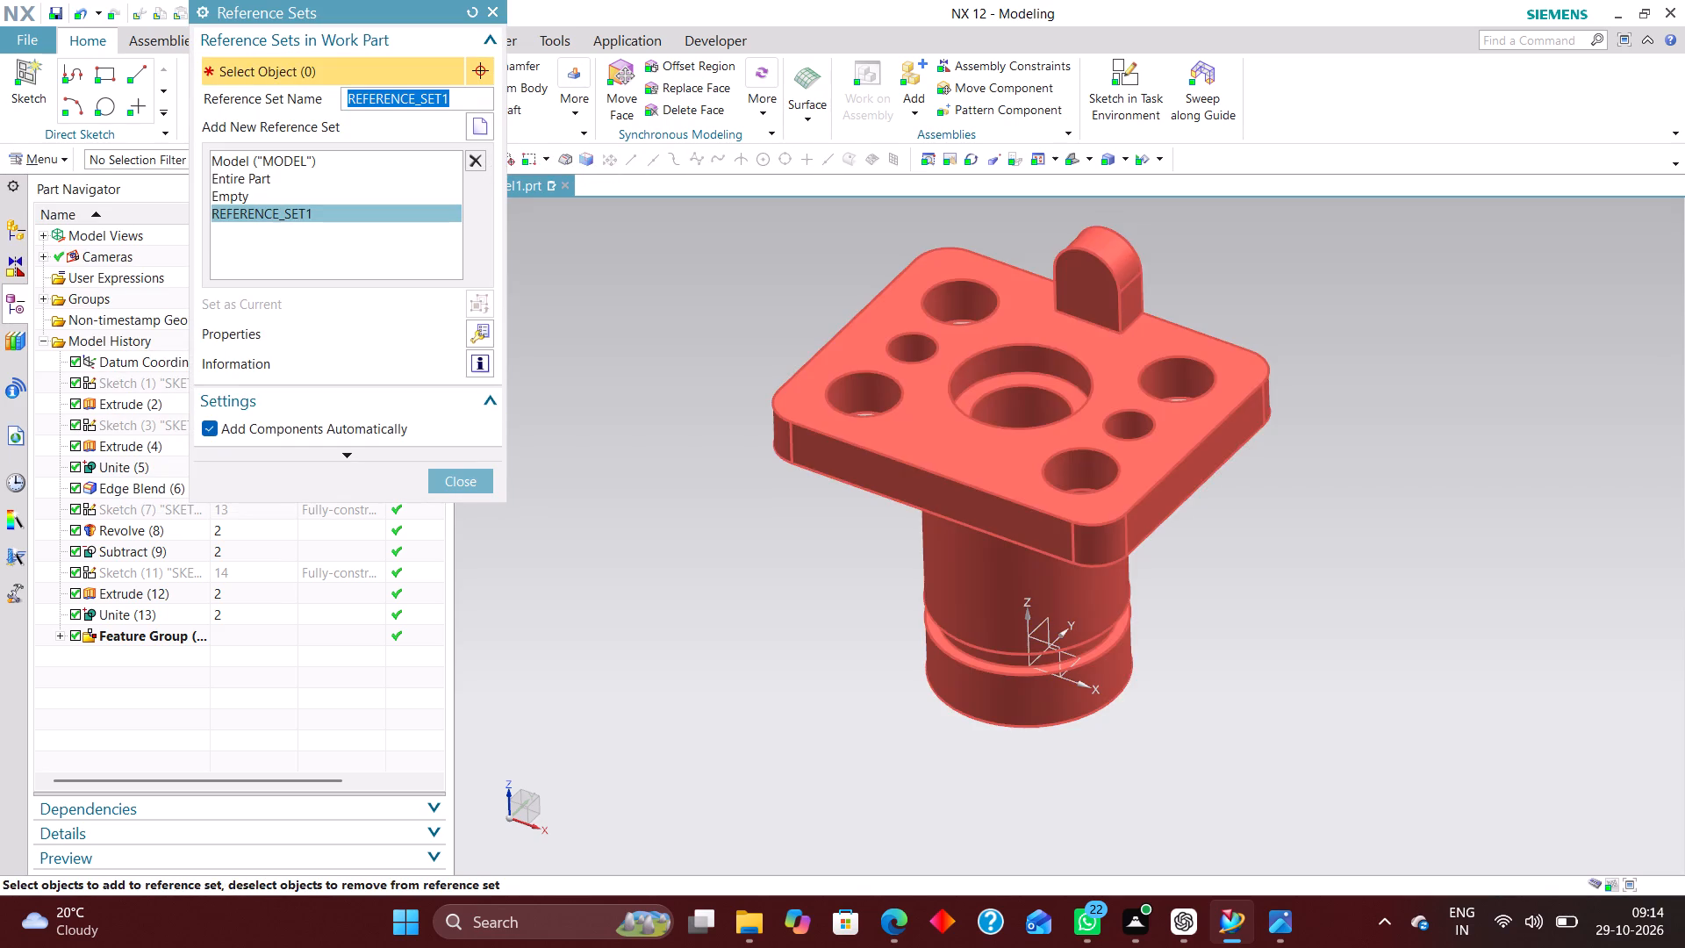
pyautogui.click(905, 376)
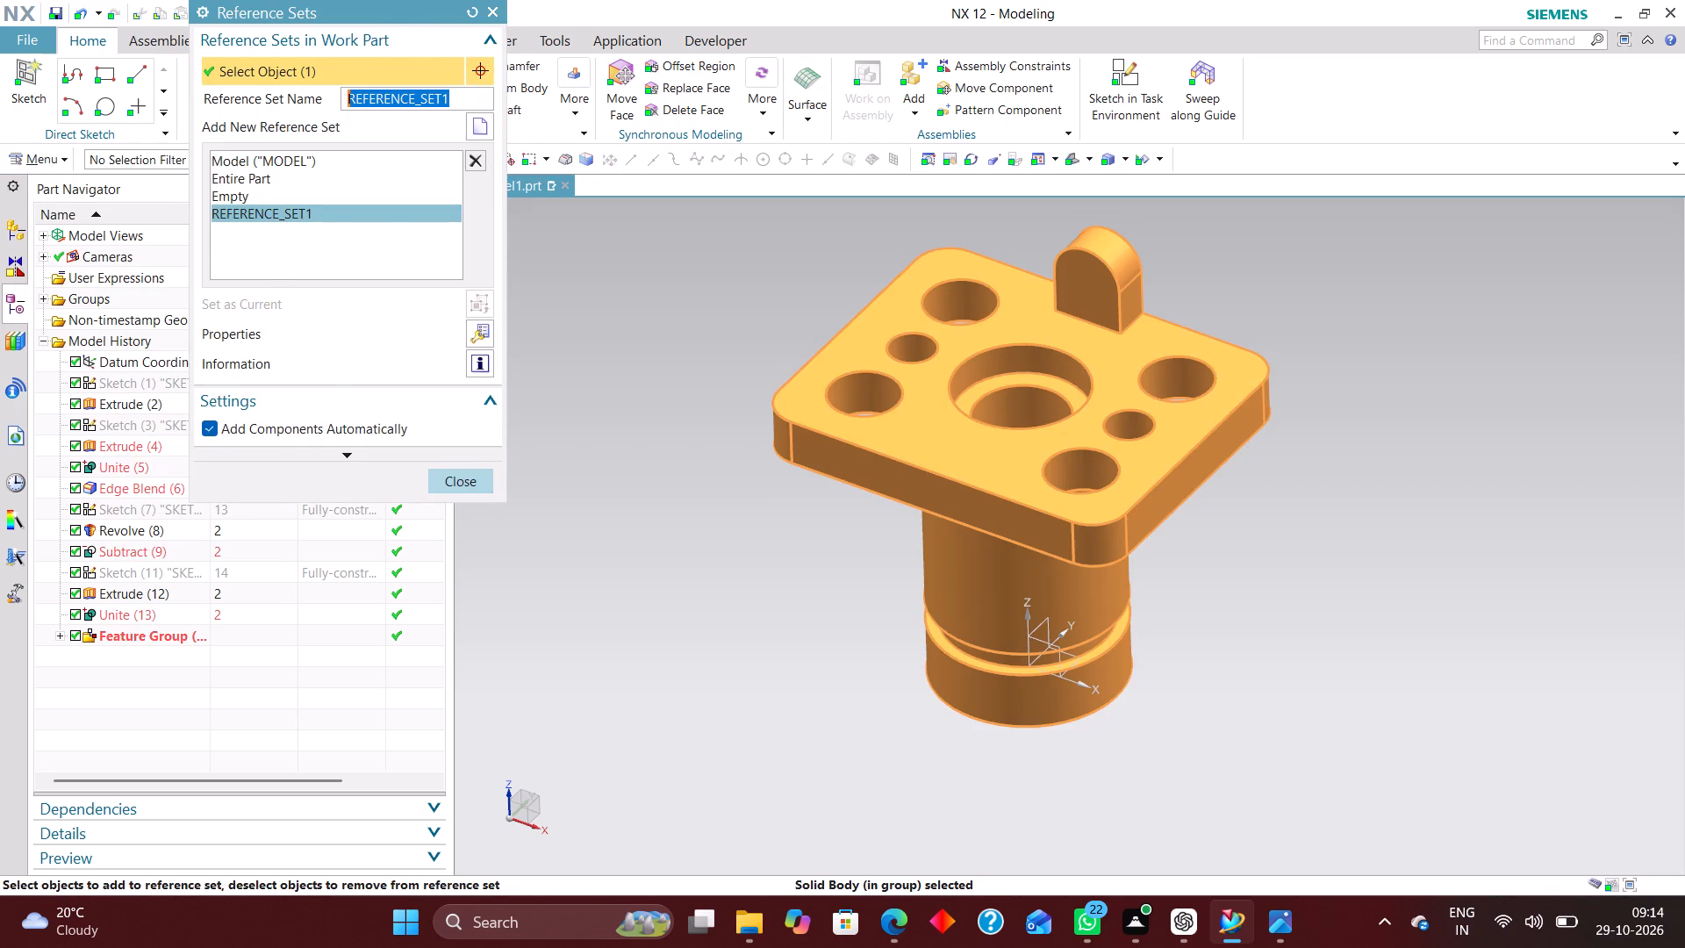
pyautogui.click(454, 475)
# Add the solid body to the part's product interface with the object type set to Automatic.
pyautogui.click(52, 164)
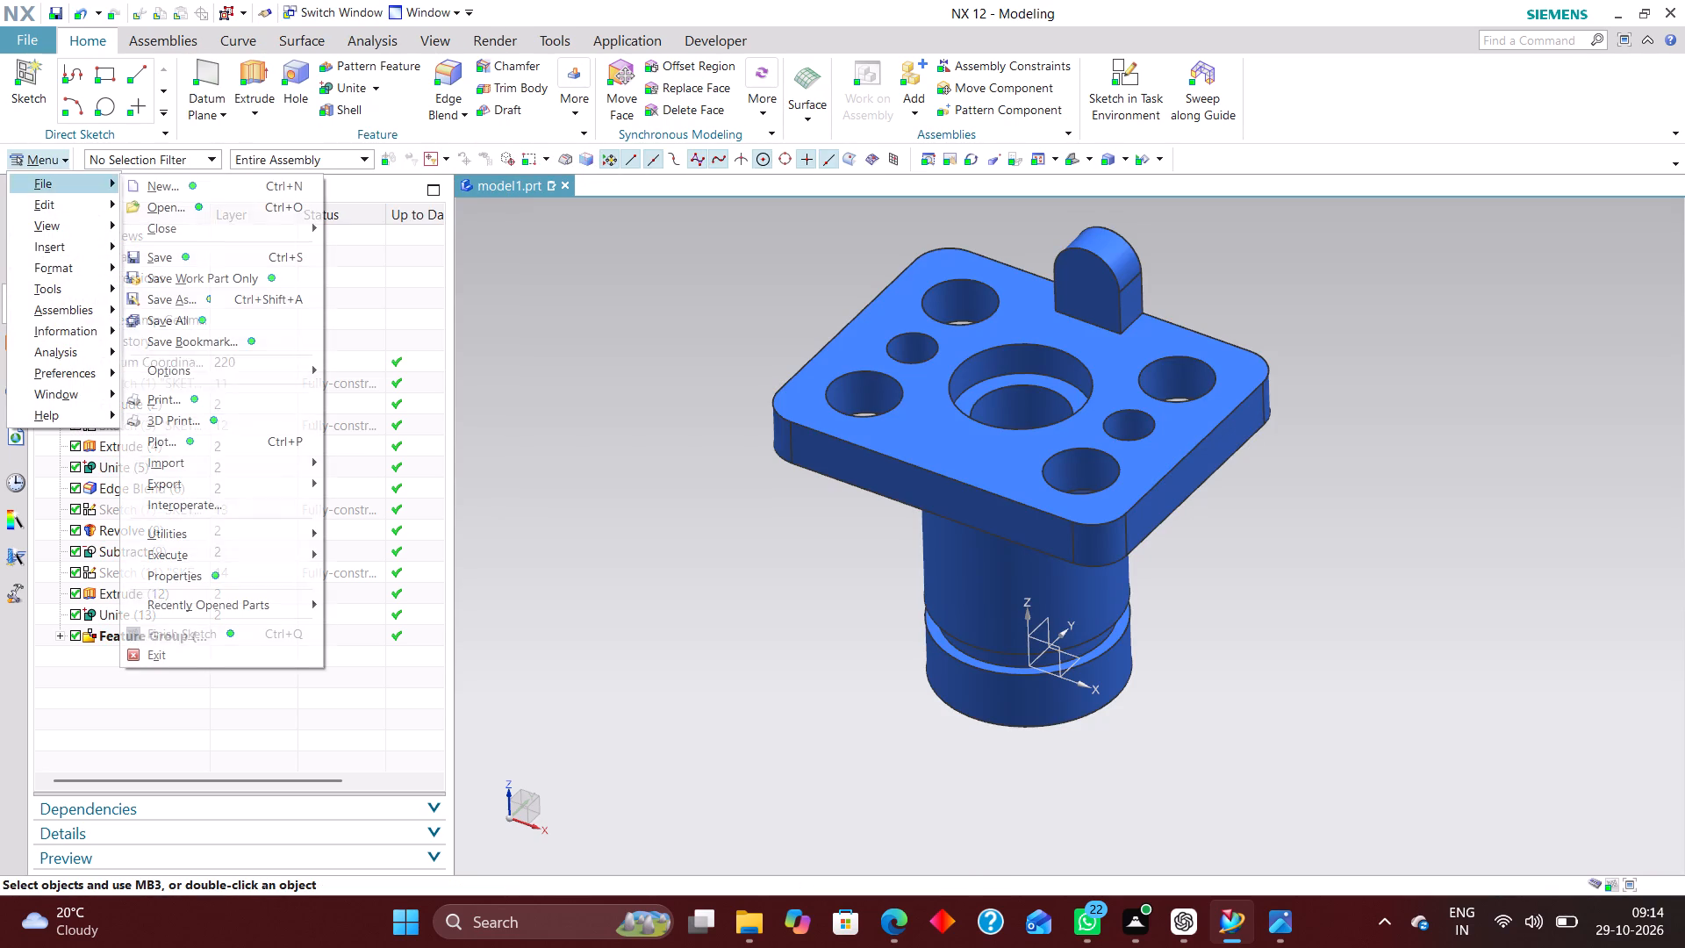
pyautogui.click(79, 290)
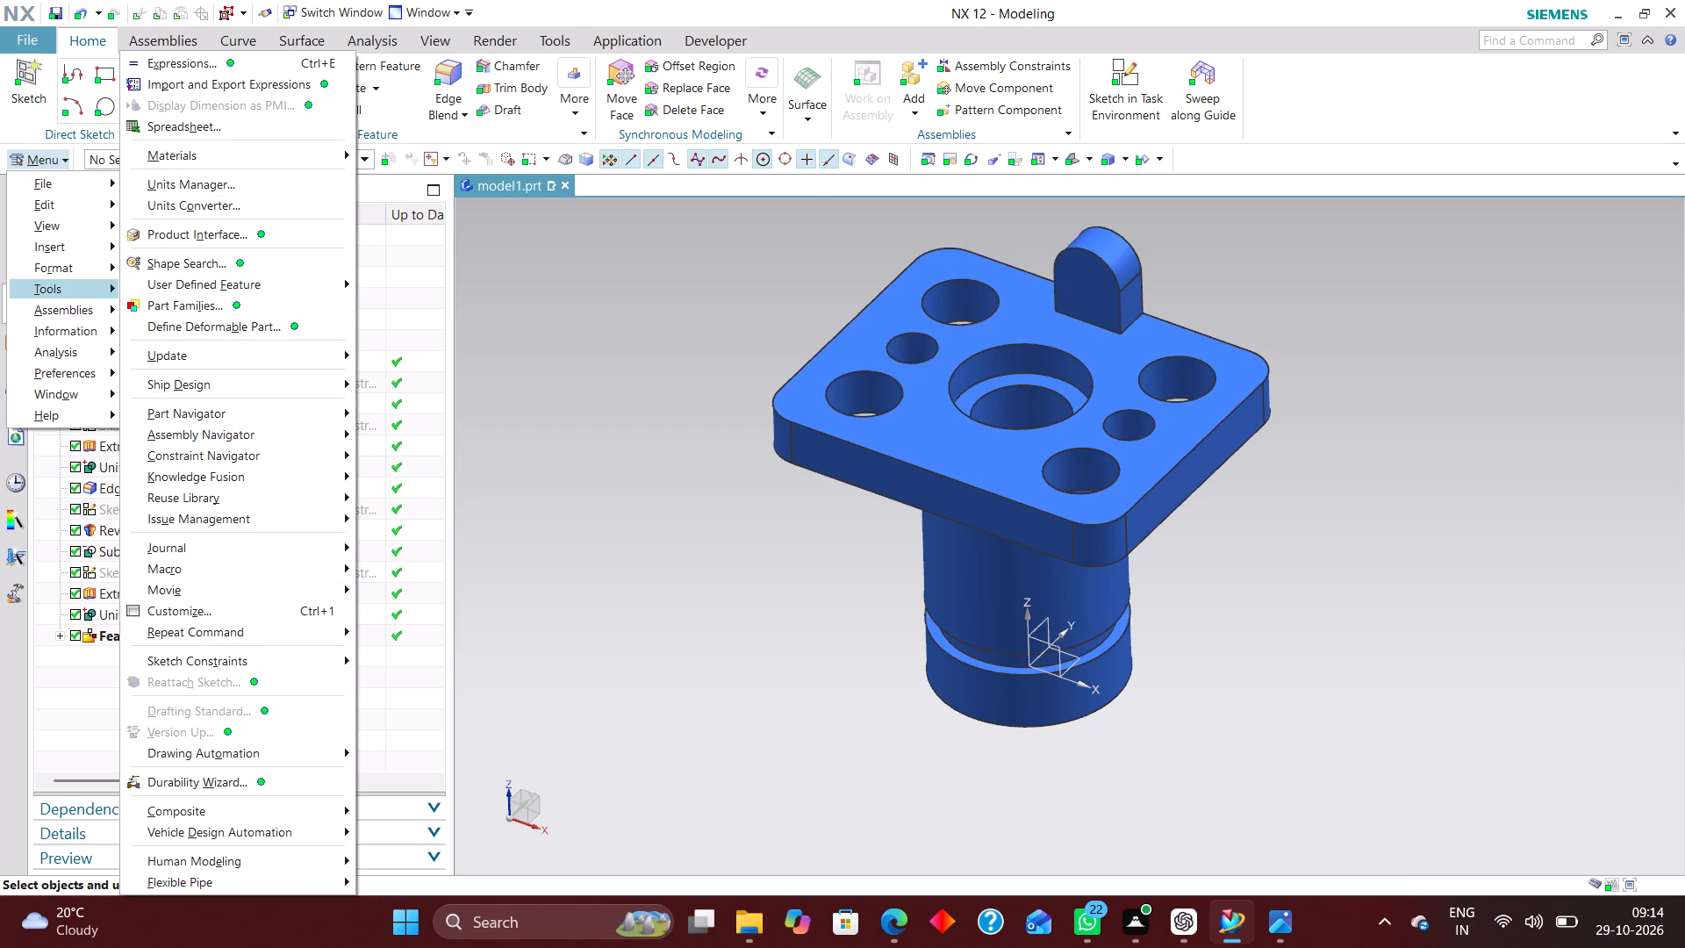
pyautogui.click(272, 231)
pyautogui.click(1116, 485)
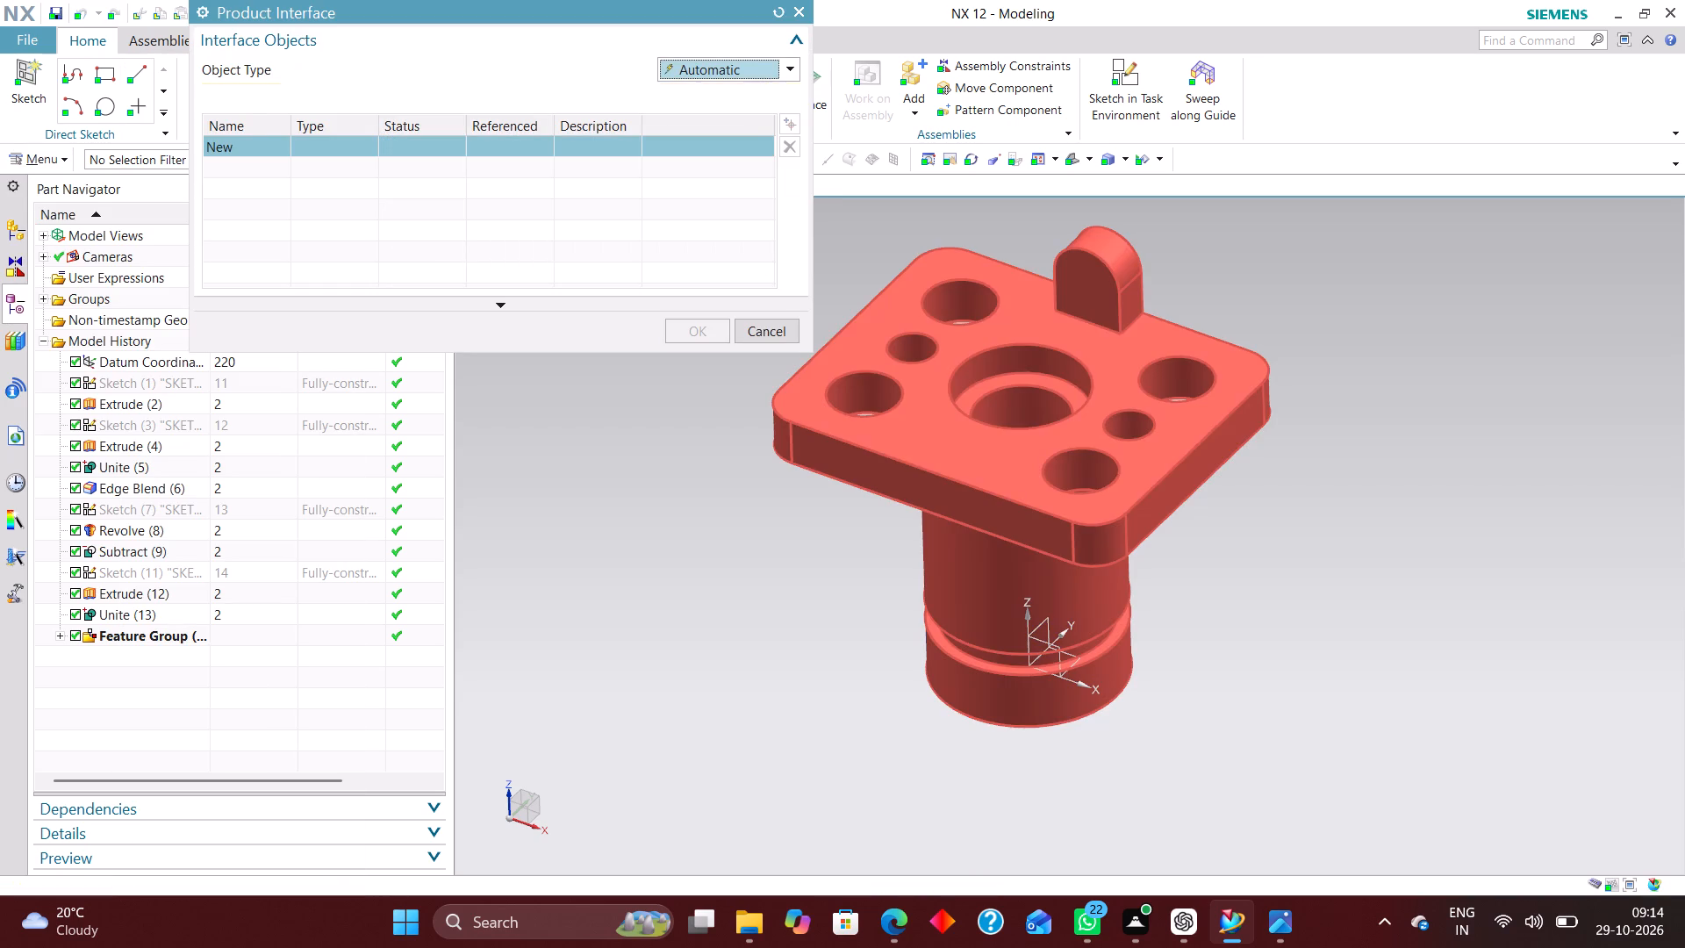
pyautogui.click(692, 330)
# Create a millimetre drawing of model1 from the A2 - Size template, named model1_dwg1.prt, leaving the title block cells unfilled.
pyautogui.click(22, 29)
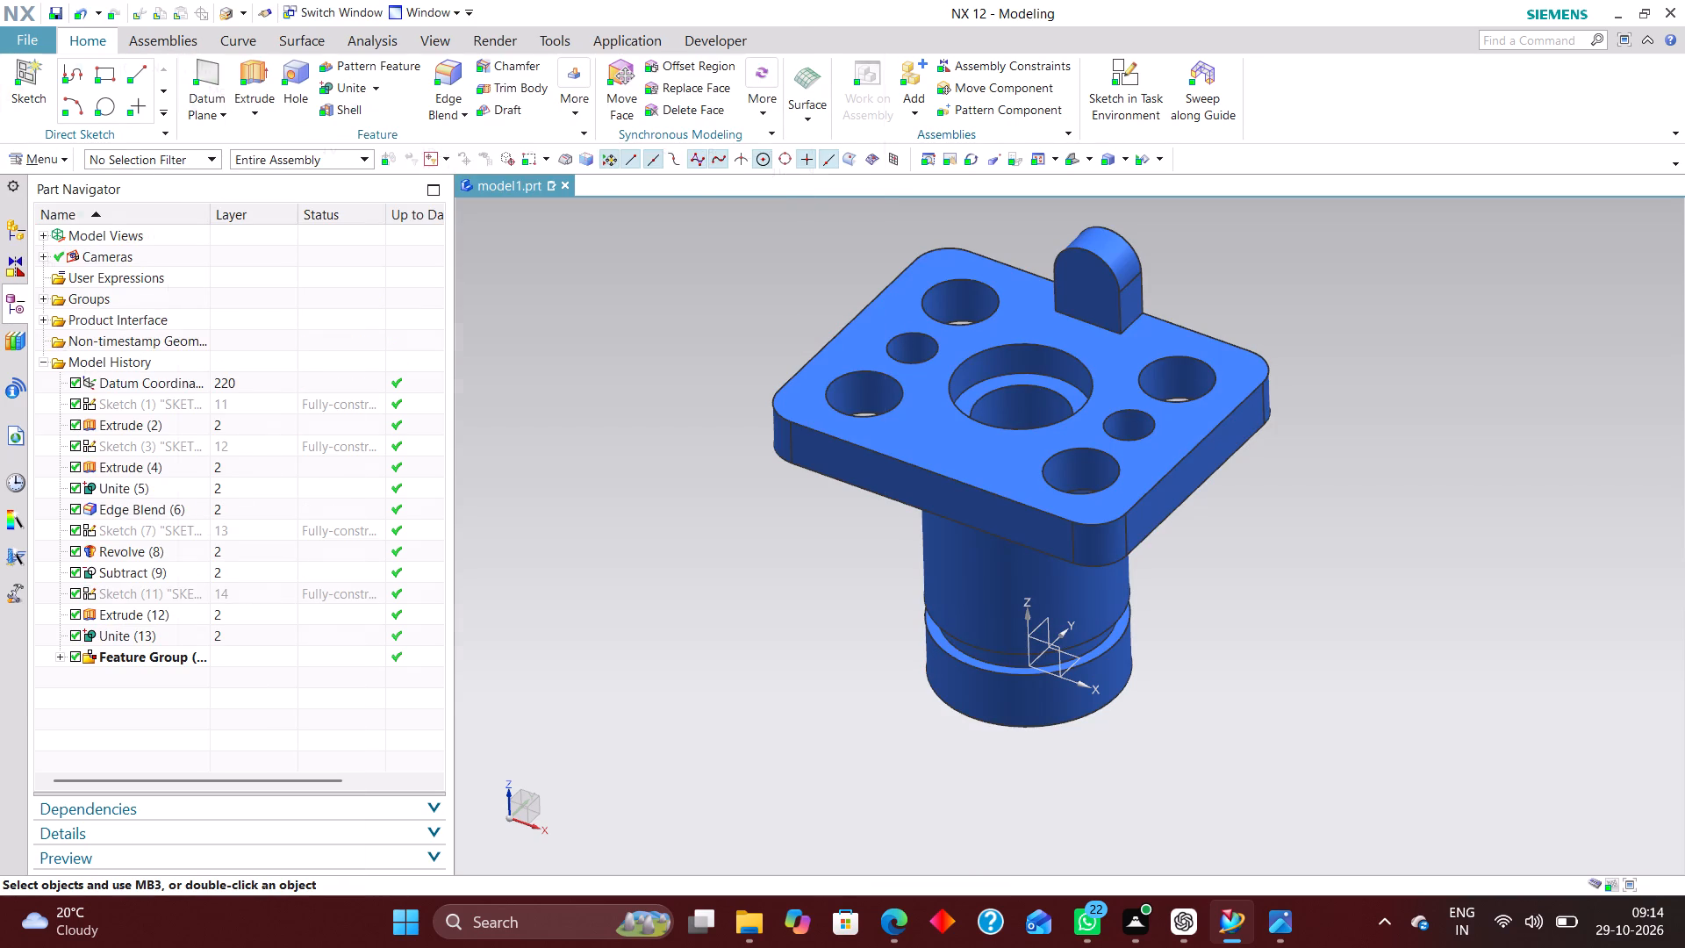
pyautogui.click(51, 63)
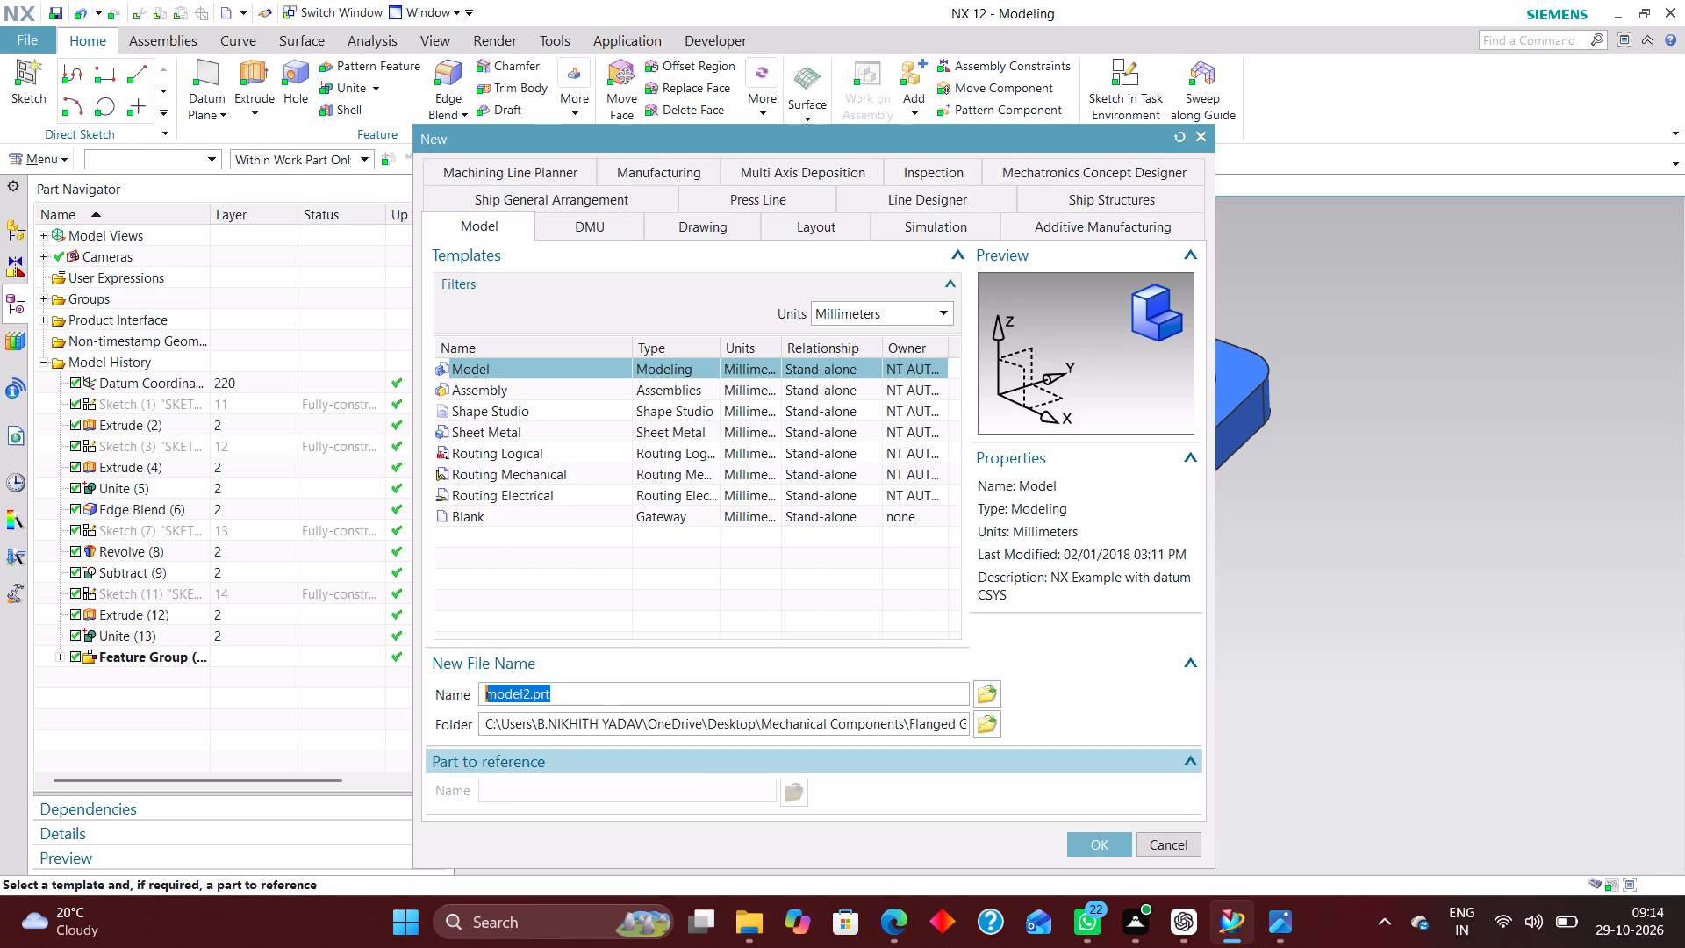
pyautogui.click(716, 231)
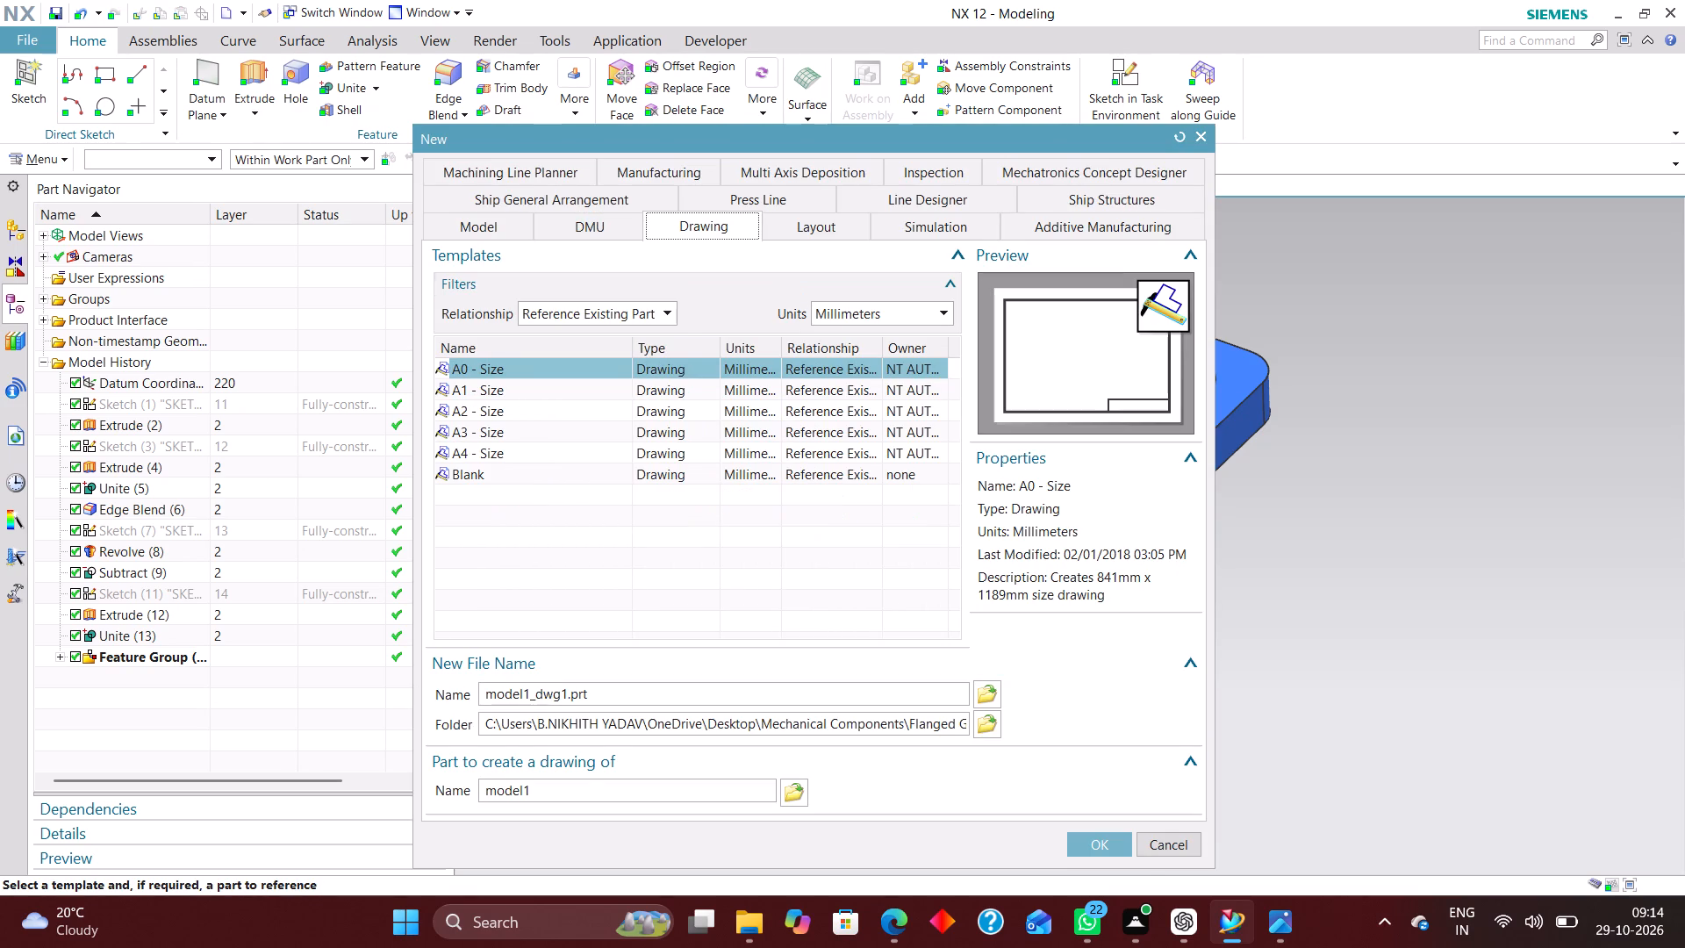
pyautogui.click(515, 430)
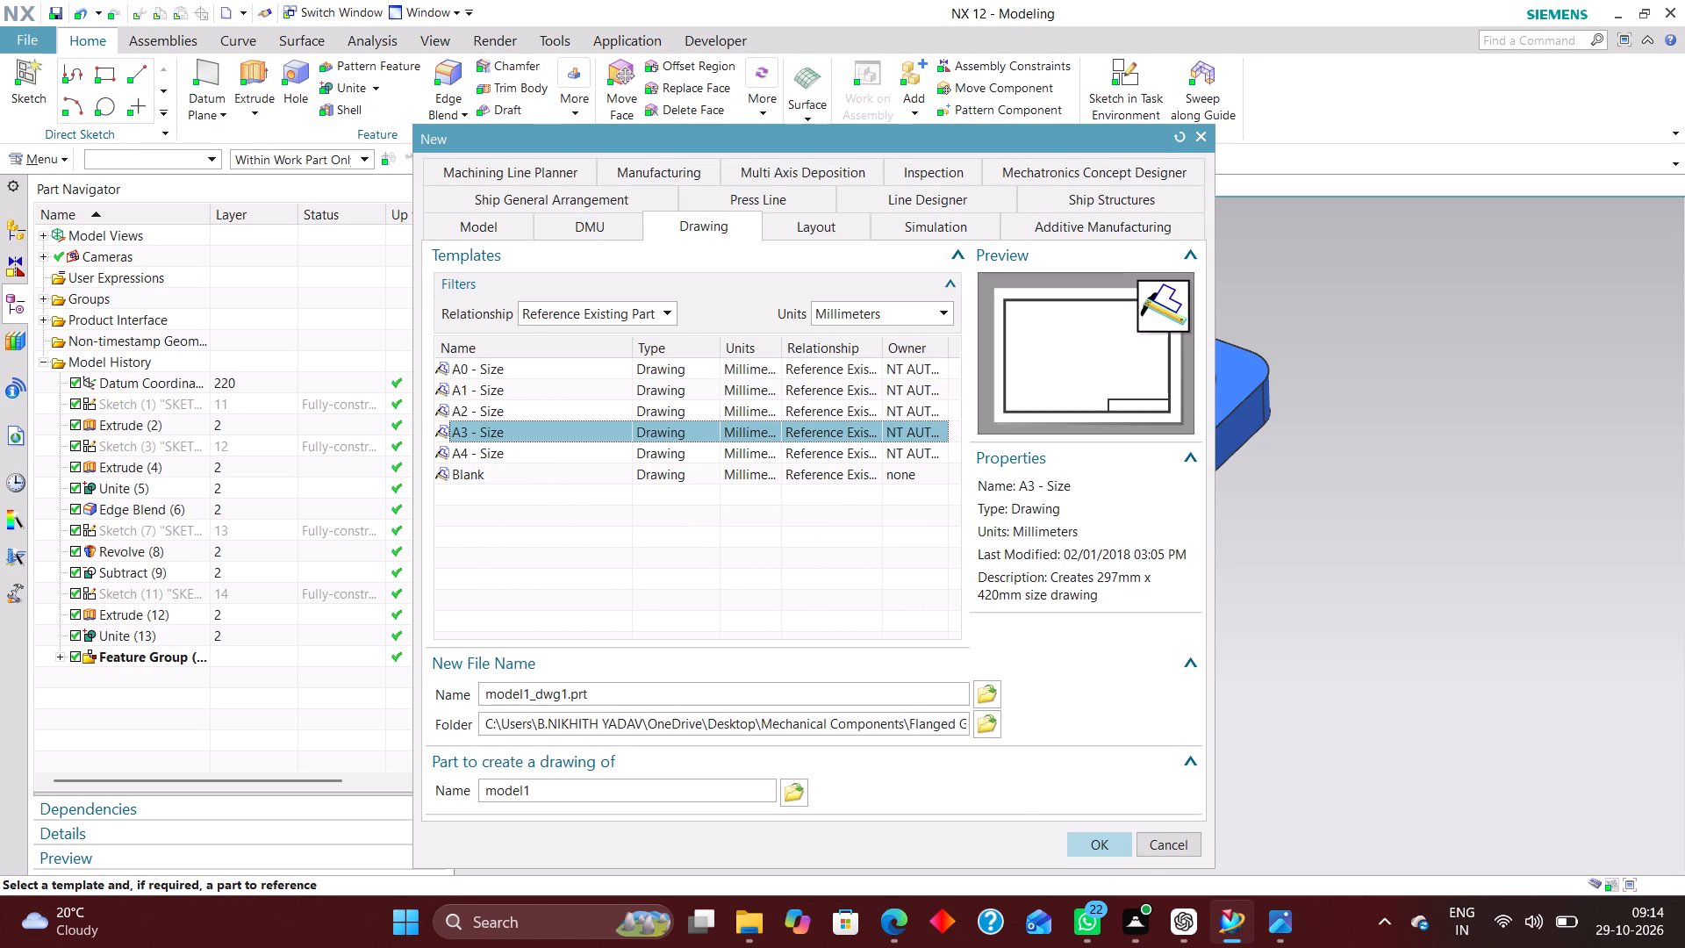
pyautogui.click(546, 405)
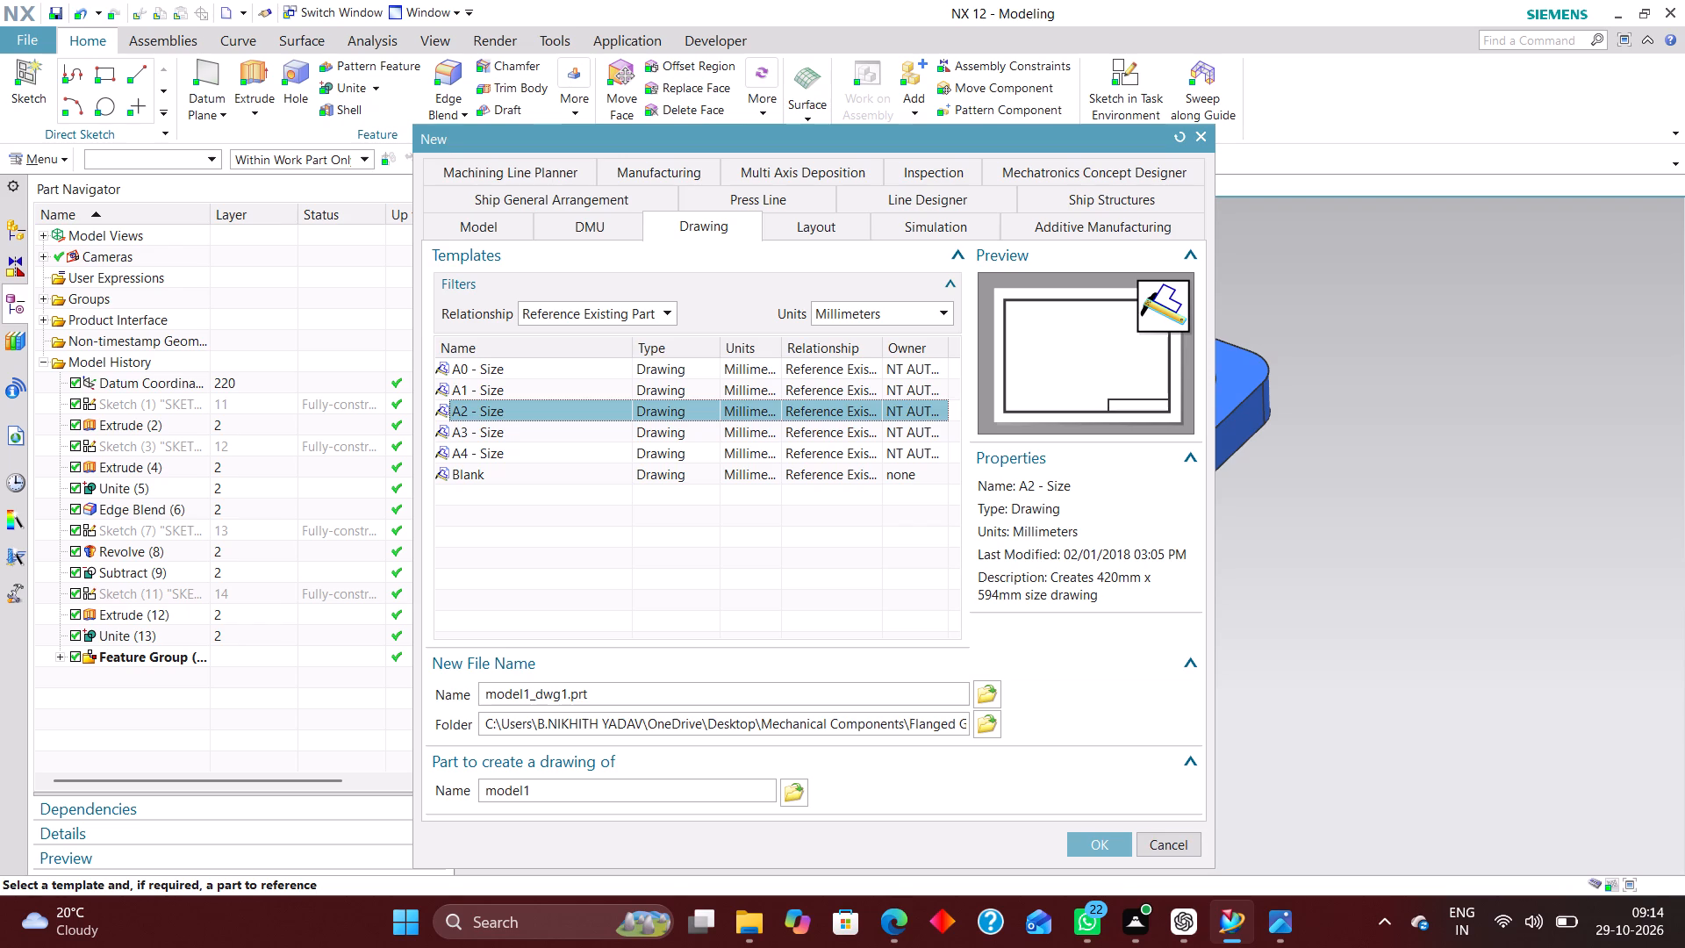
pyautogui.click(1101, 843)
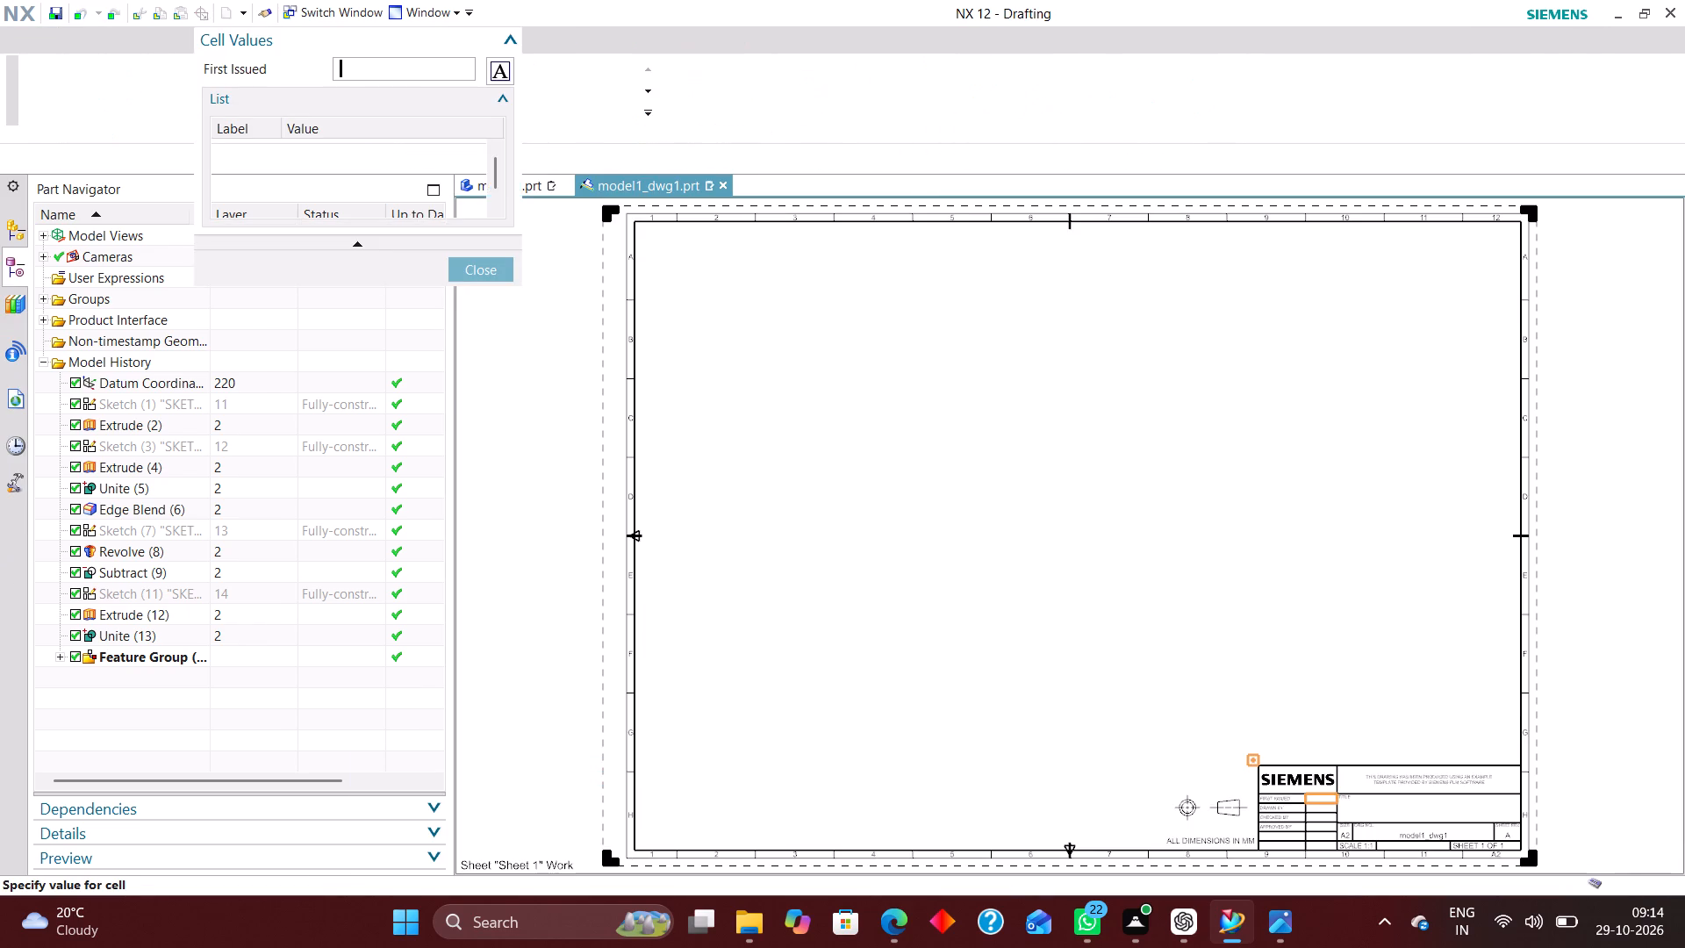
pyautogui.click(502, 276)
pyautogui.click(654, 410)
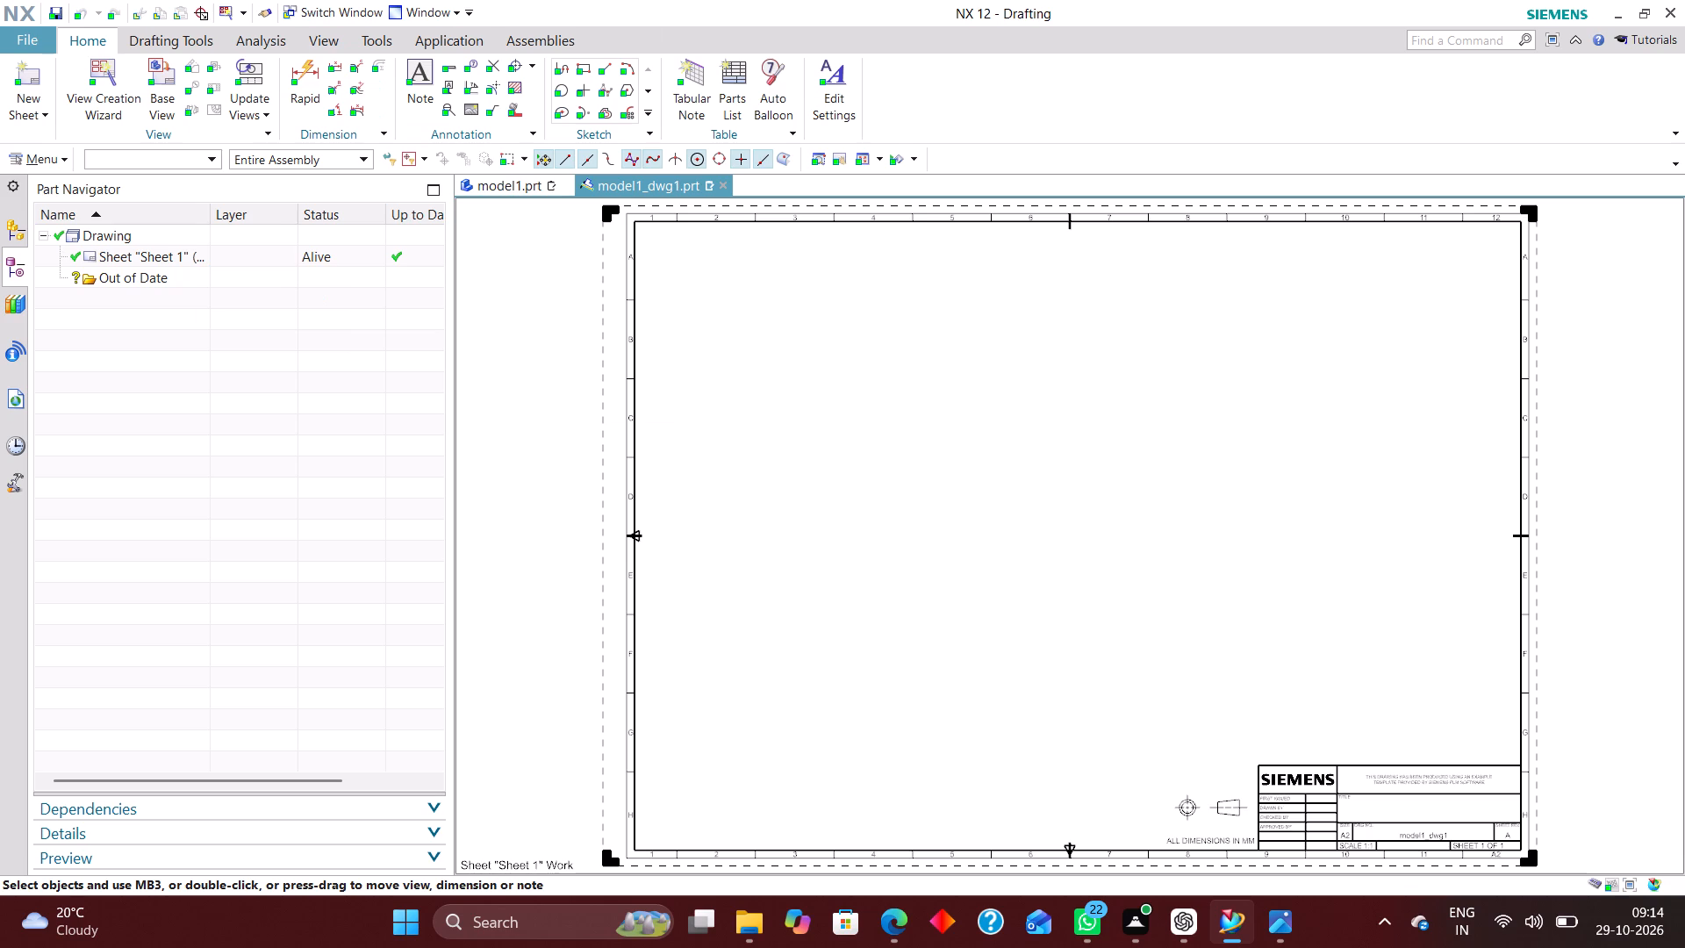
# Set the drawing's work layer to 2.
pyautogui.hotkey('ctrl', 'l')
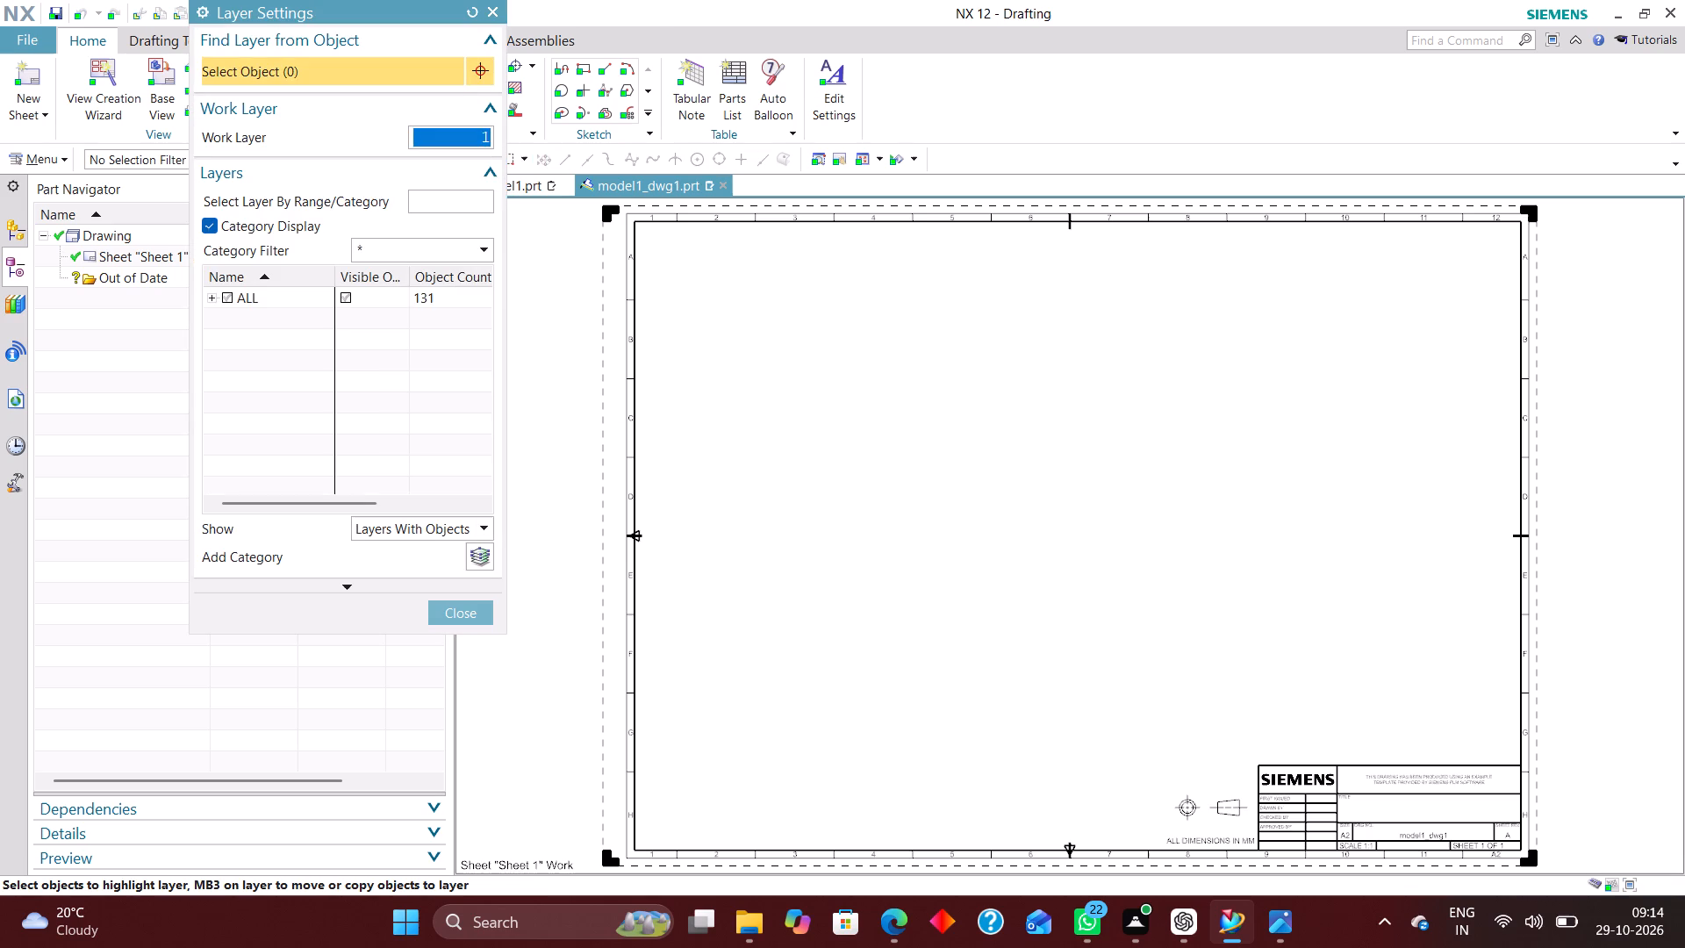
pyautogui.press('2')
pyautogui.press('Return')
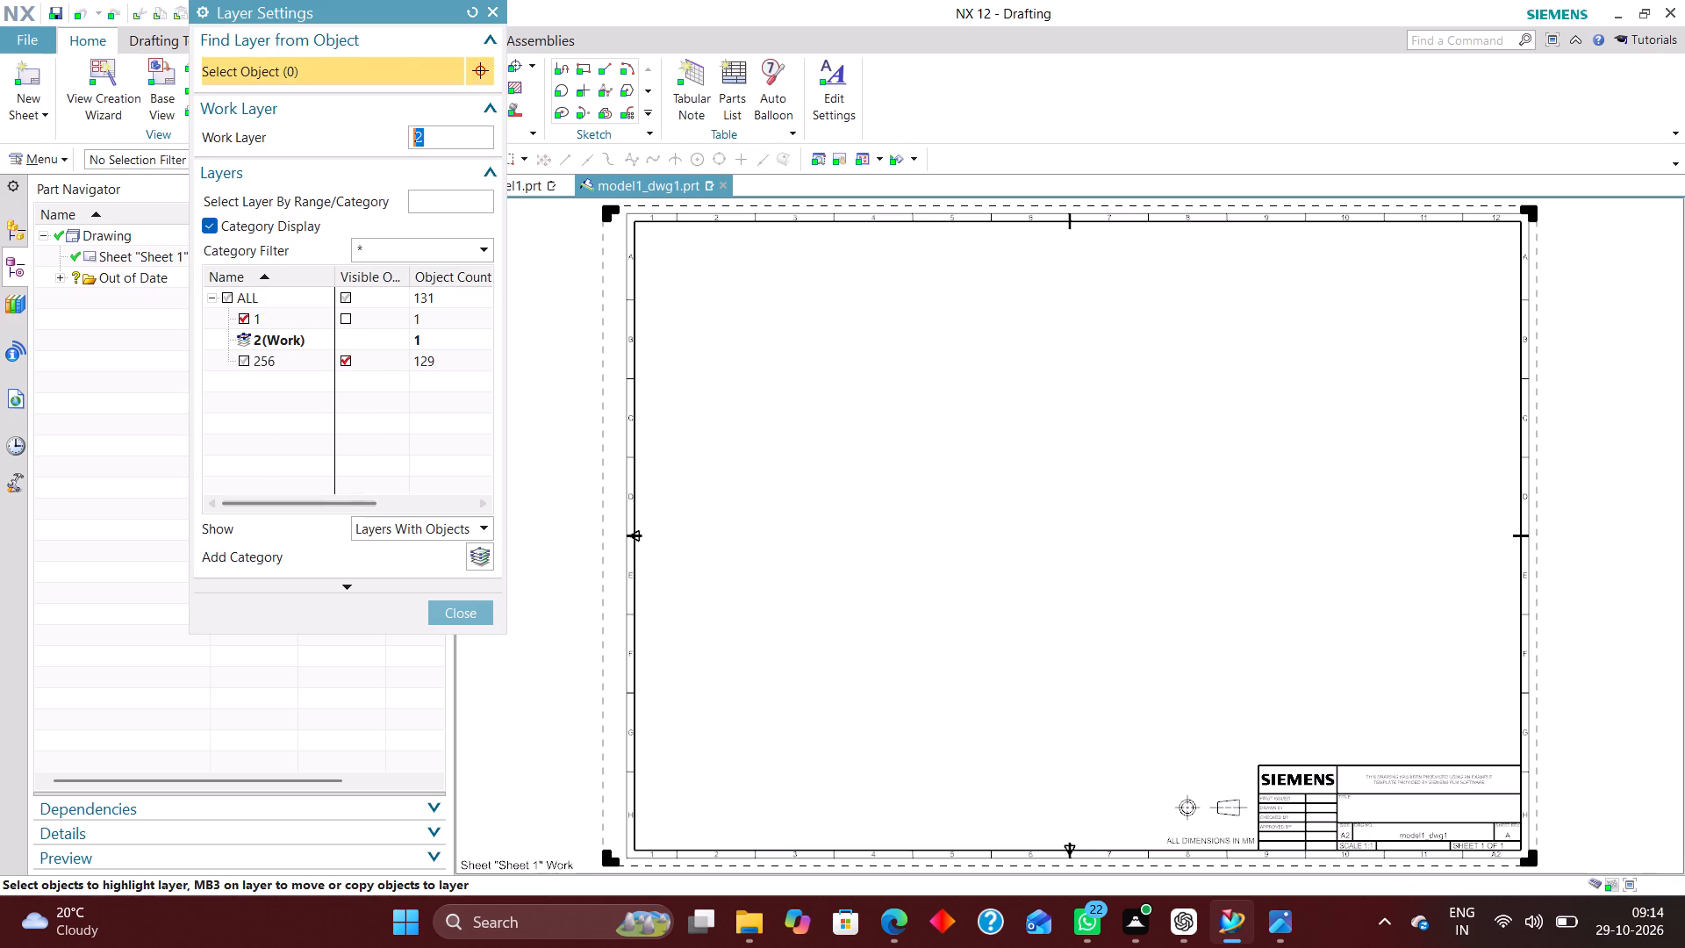
pyautogui.click(462, 607)
# Place an Isometric base view of the part at 1:1 scale in the upper-right area of the drawing sheet.
pyautogui.click(160, 80)
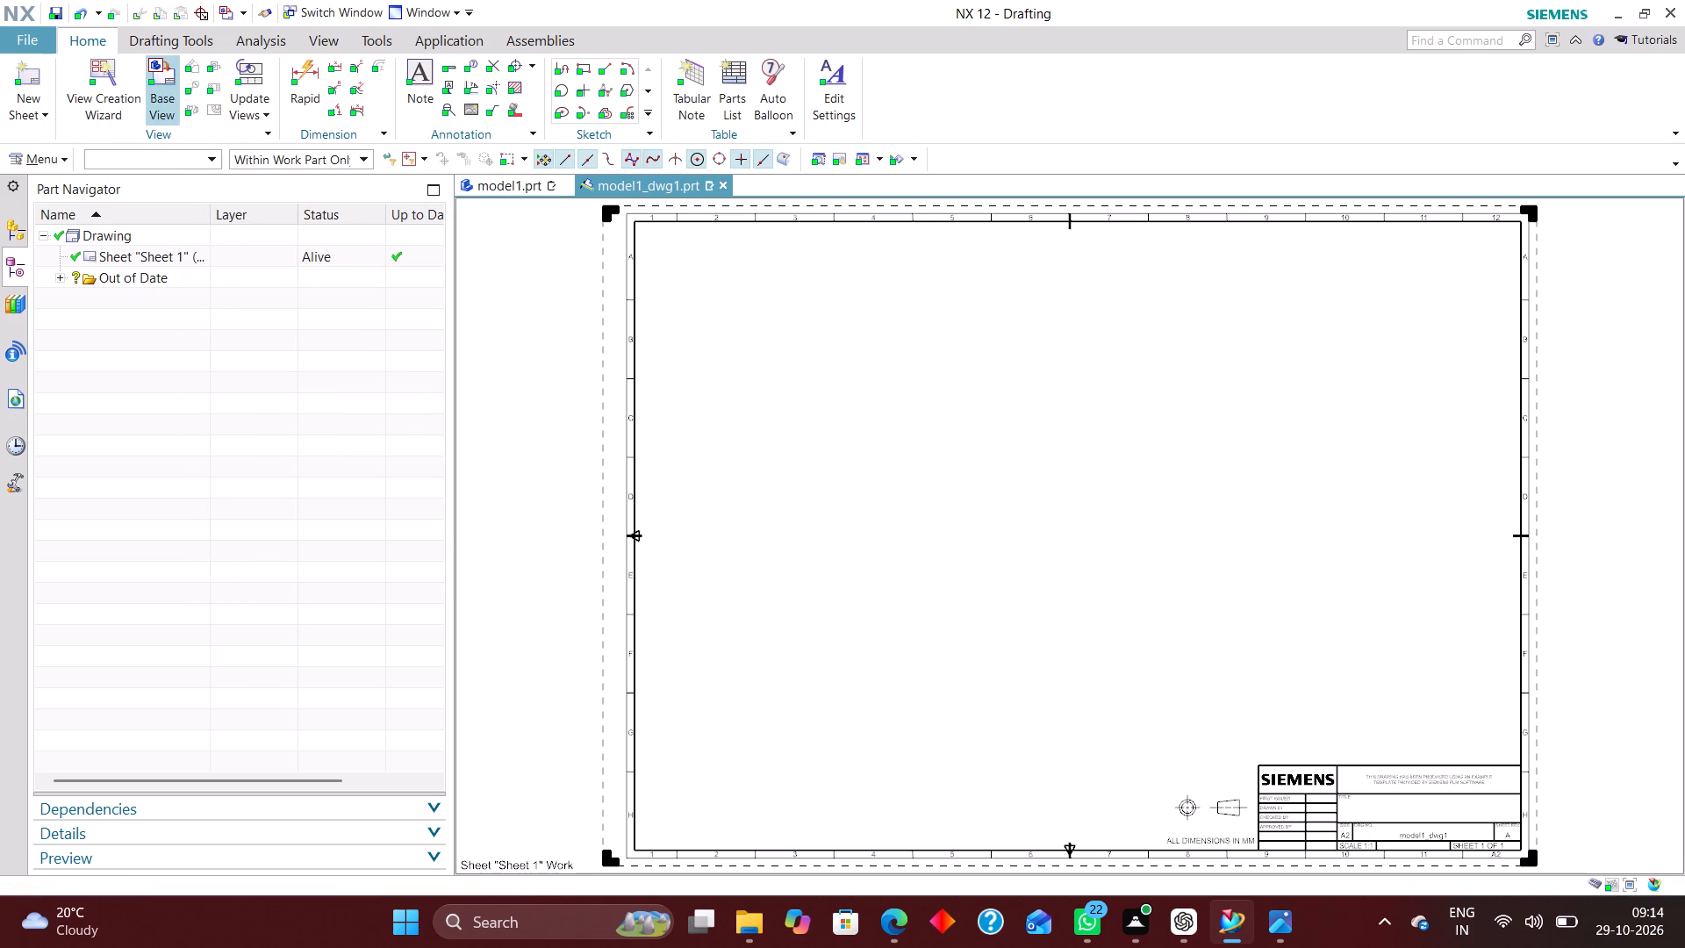
pyautogui.click(415, 245)
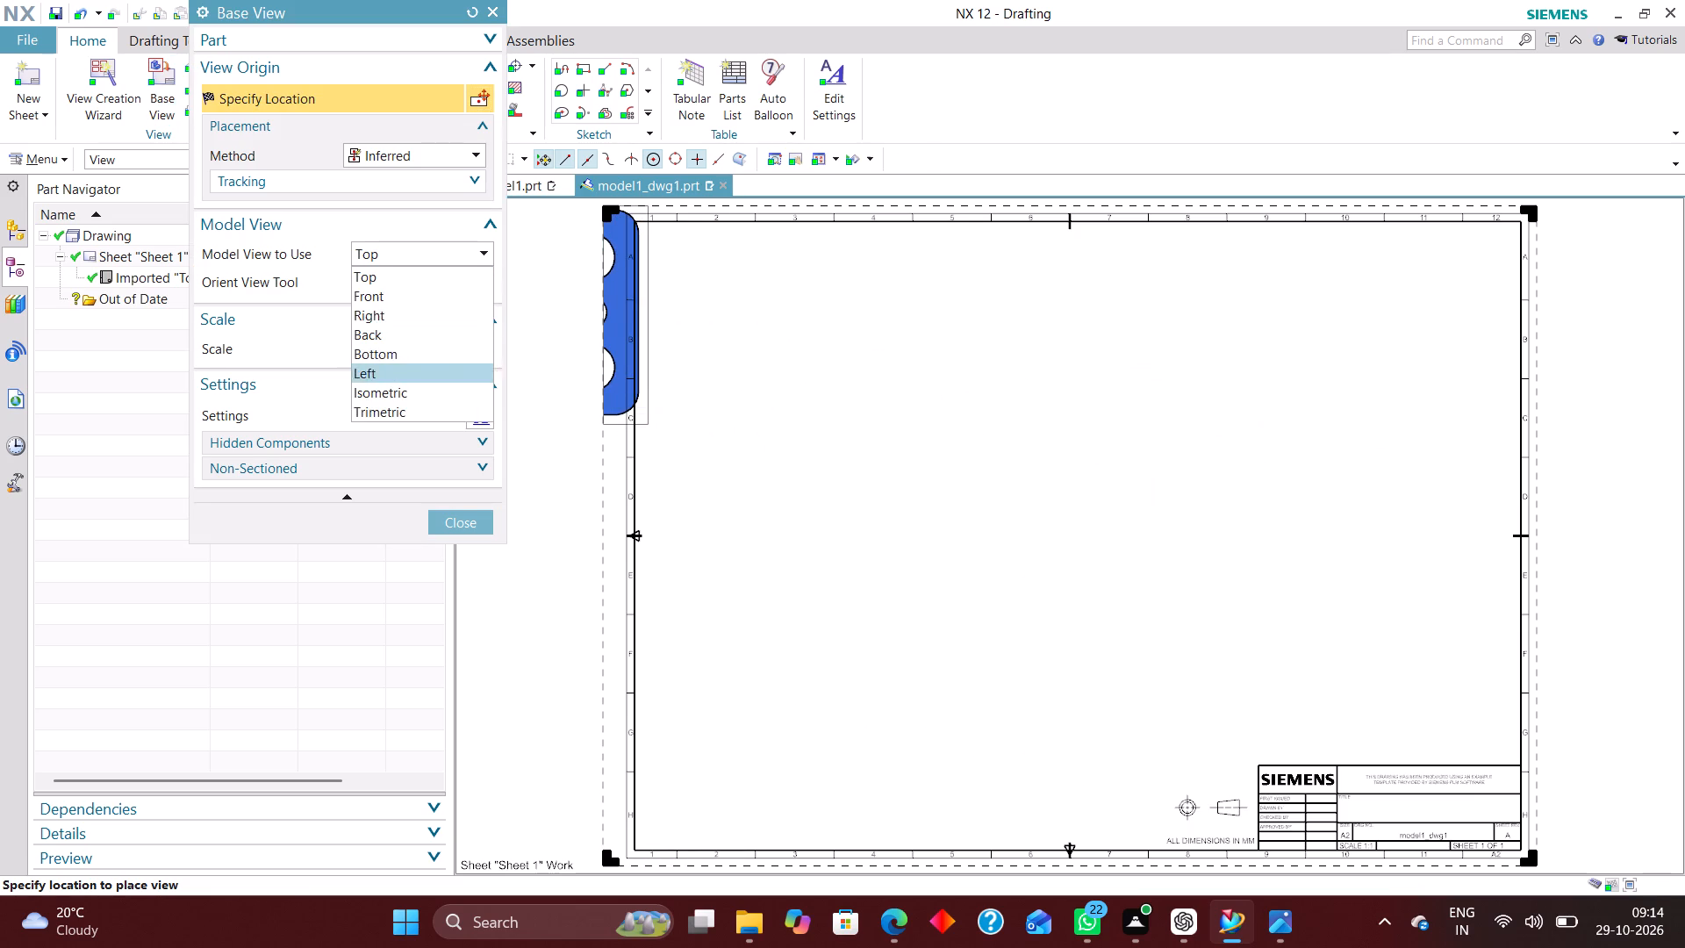
pyautogui.click(417, 384)
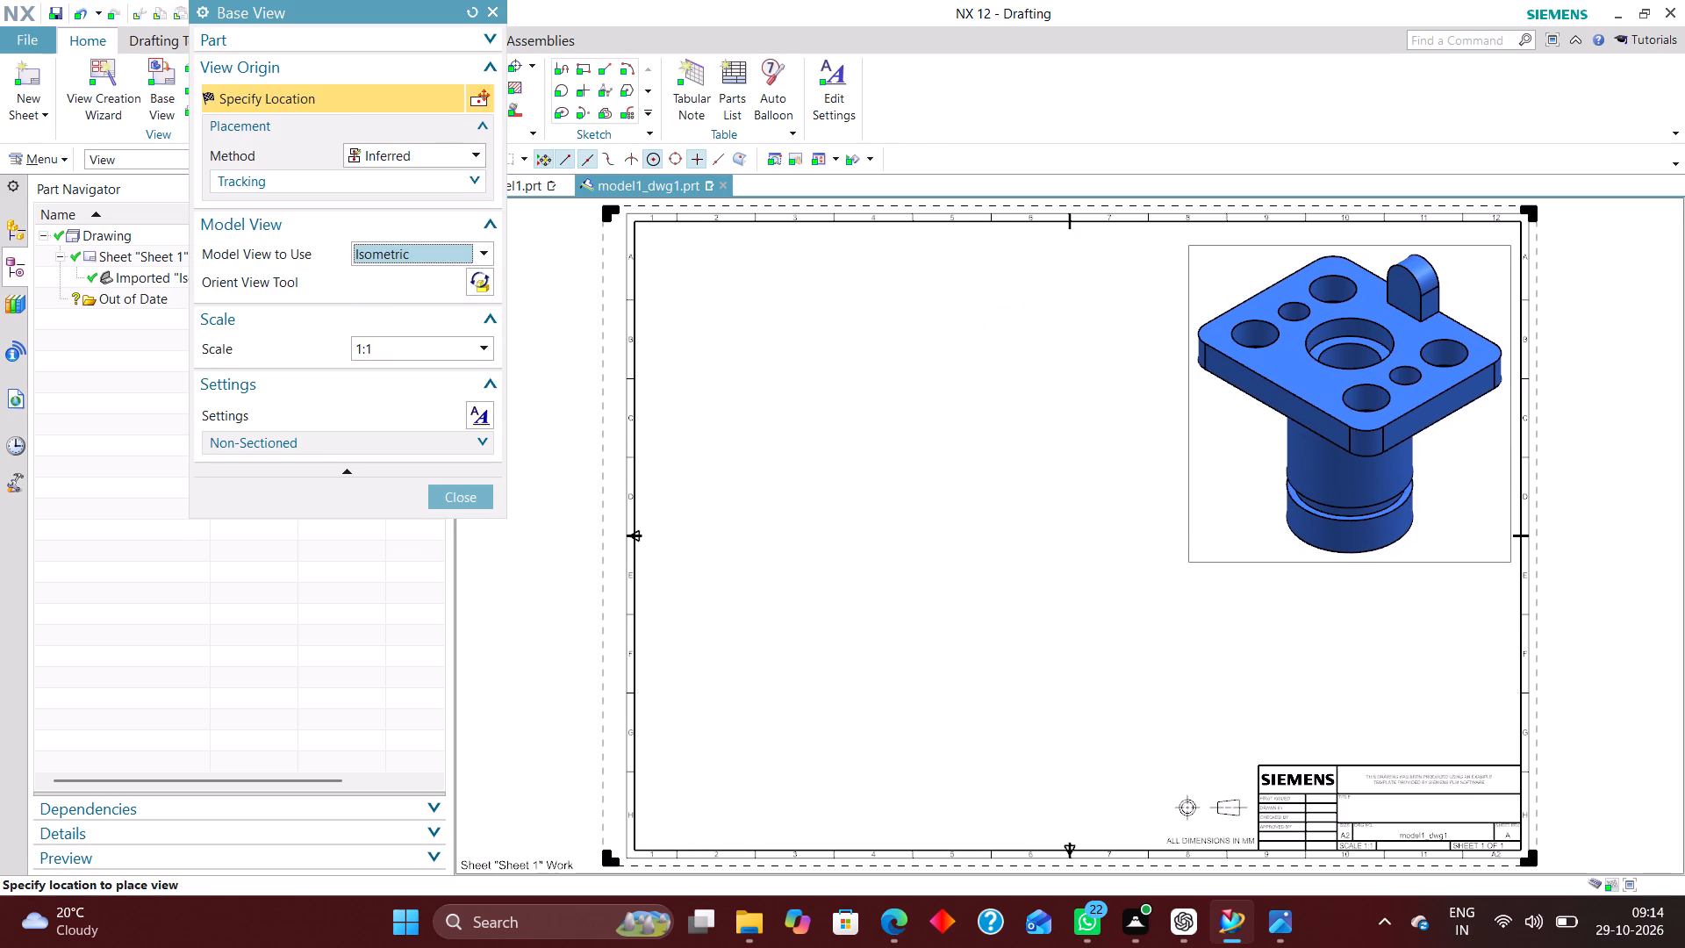
pyautogui.click(1350, 404)
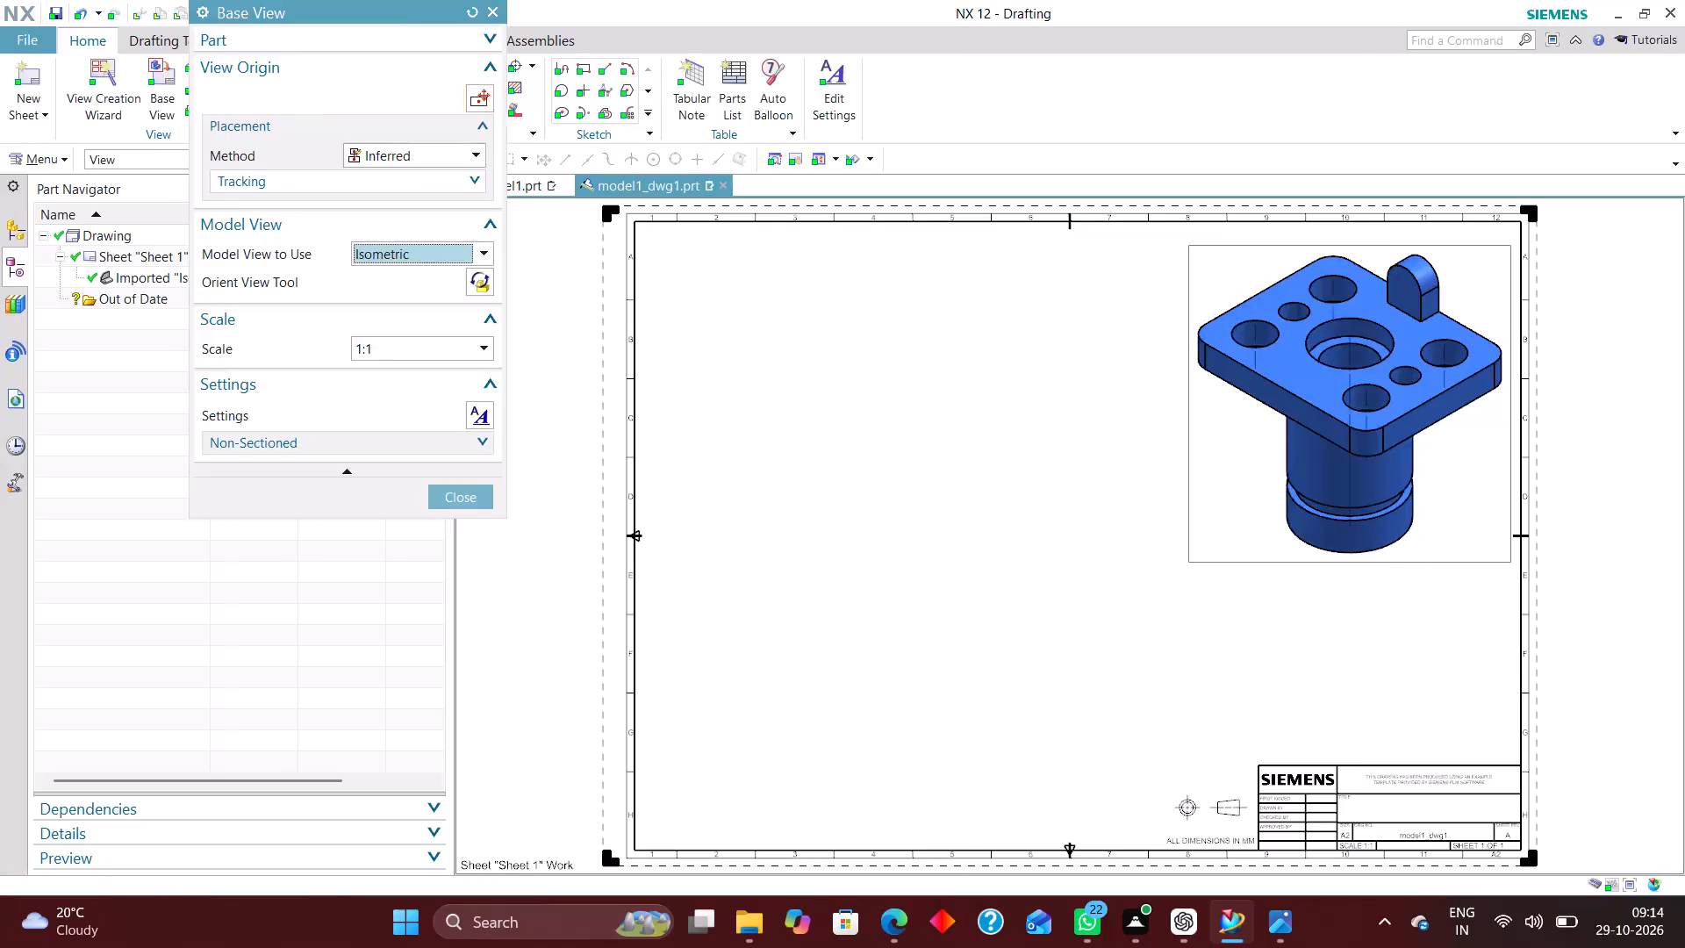
pyautogui.click(451, 391)
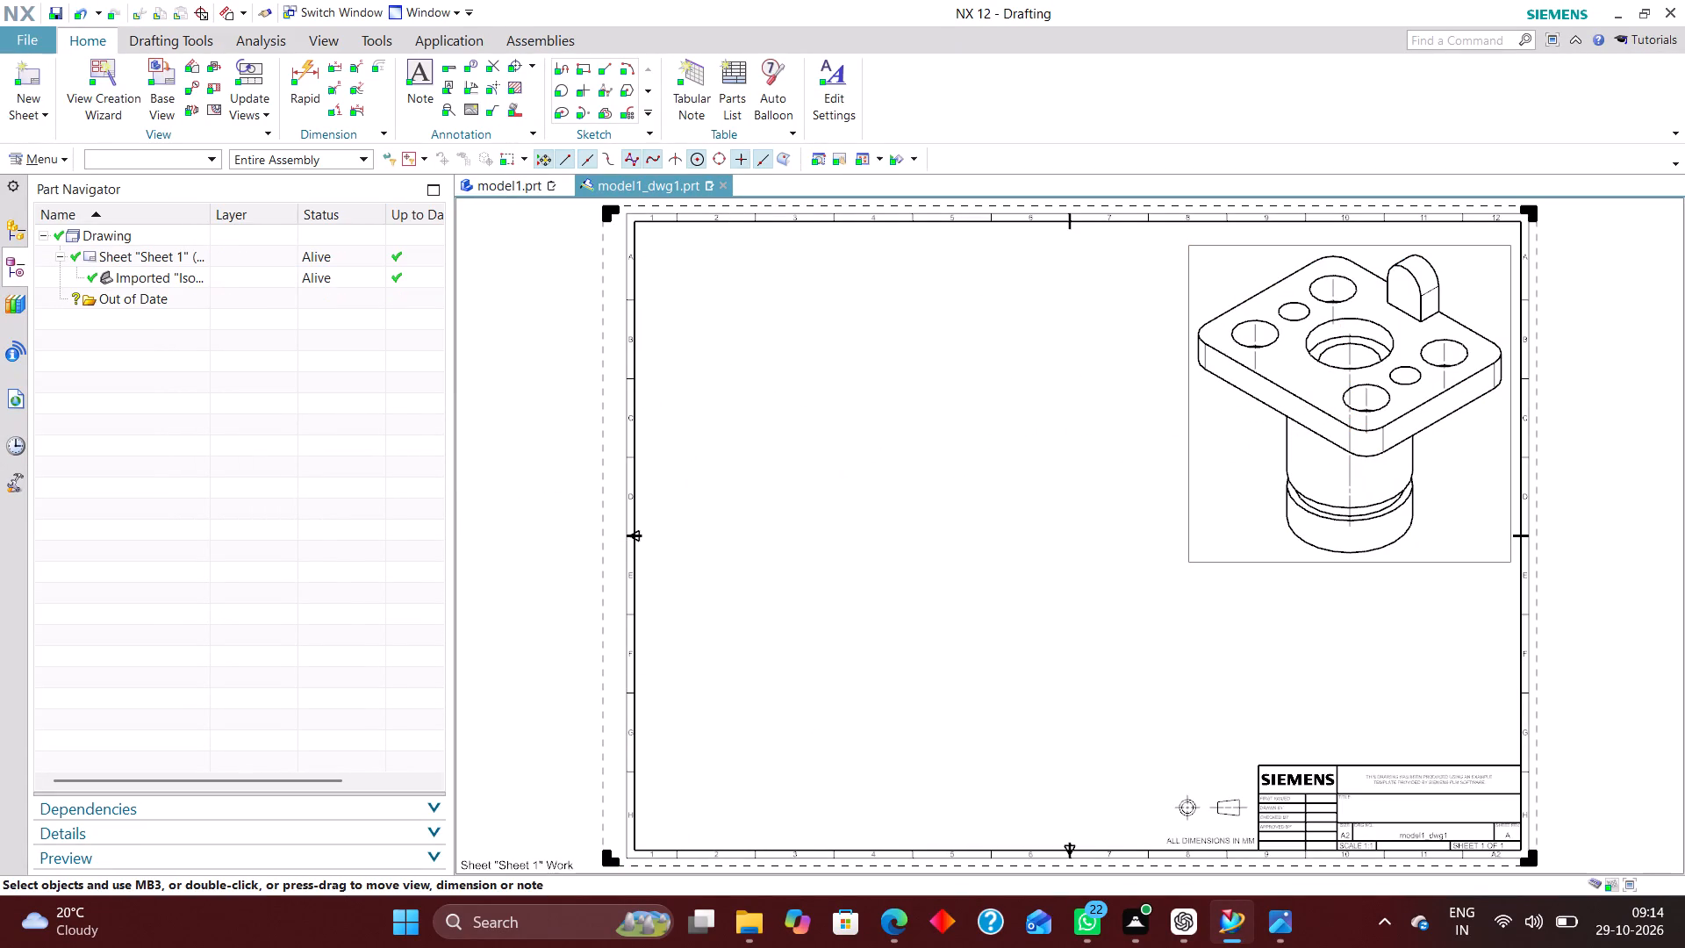
# Return to the model1 part and cut a simple 20 mm through-body hole in the upright lug, centred on its rounded top.
pyautogui.click(502, 176)
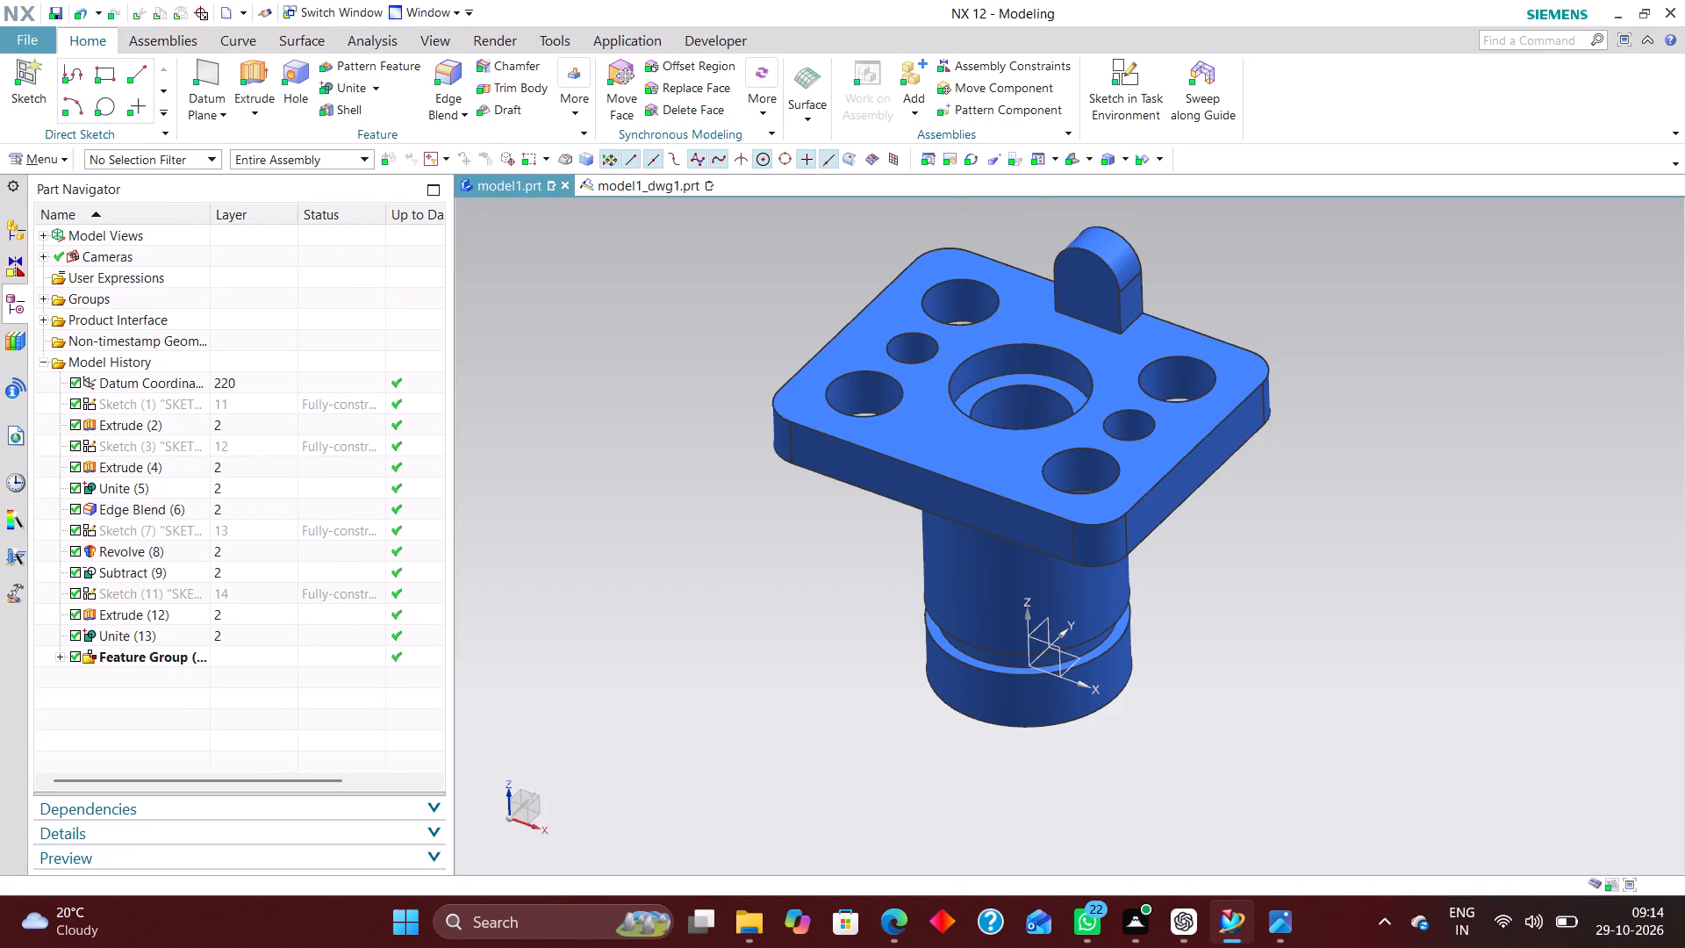
pyautogui.click(298, 71)
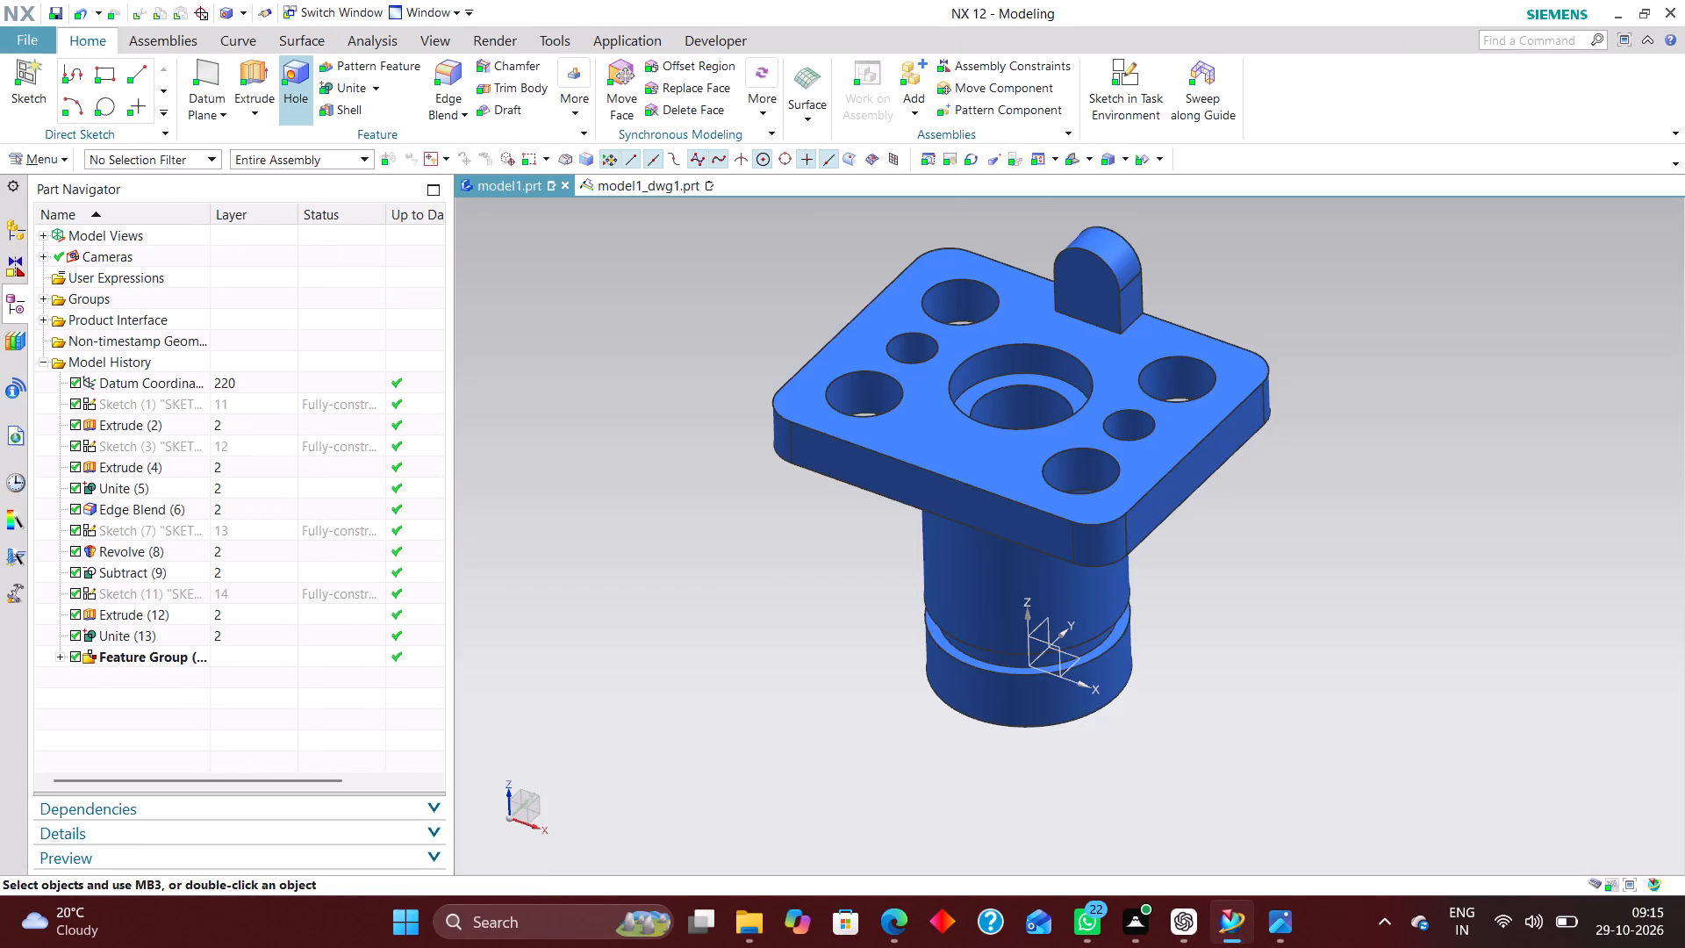
pyautogui.scroll(9, 1090, 260)
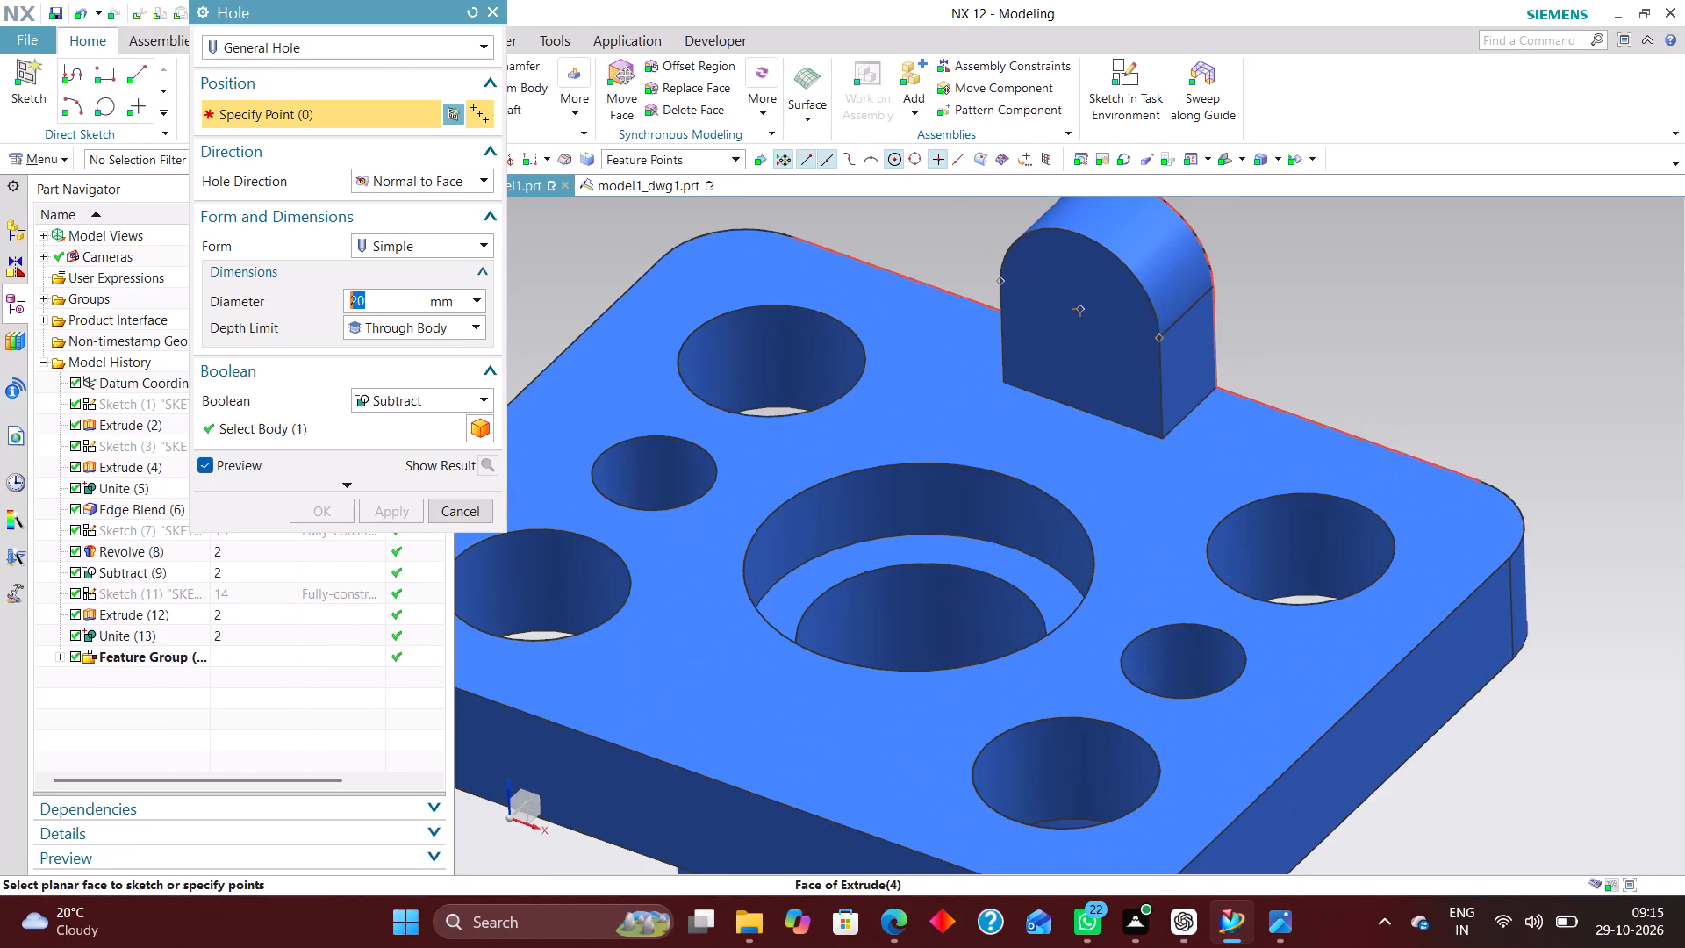
pyautogui.click(1118, 258)
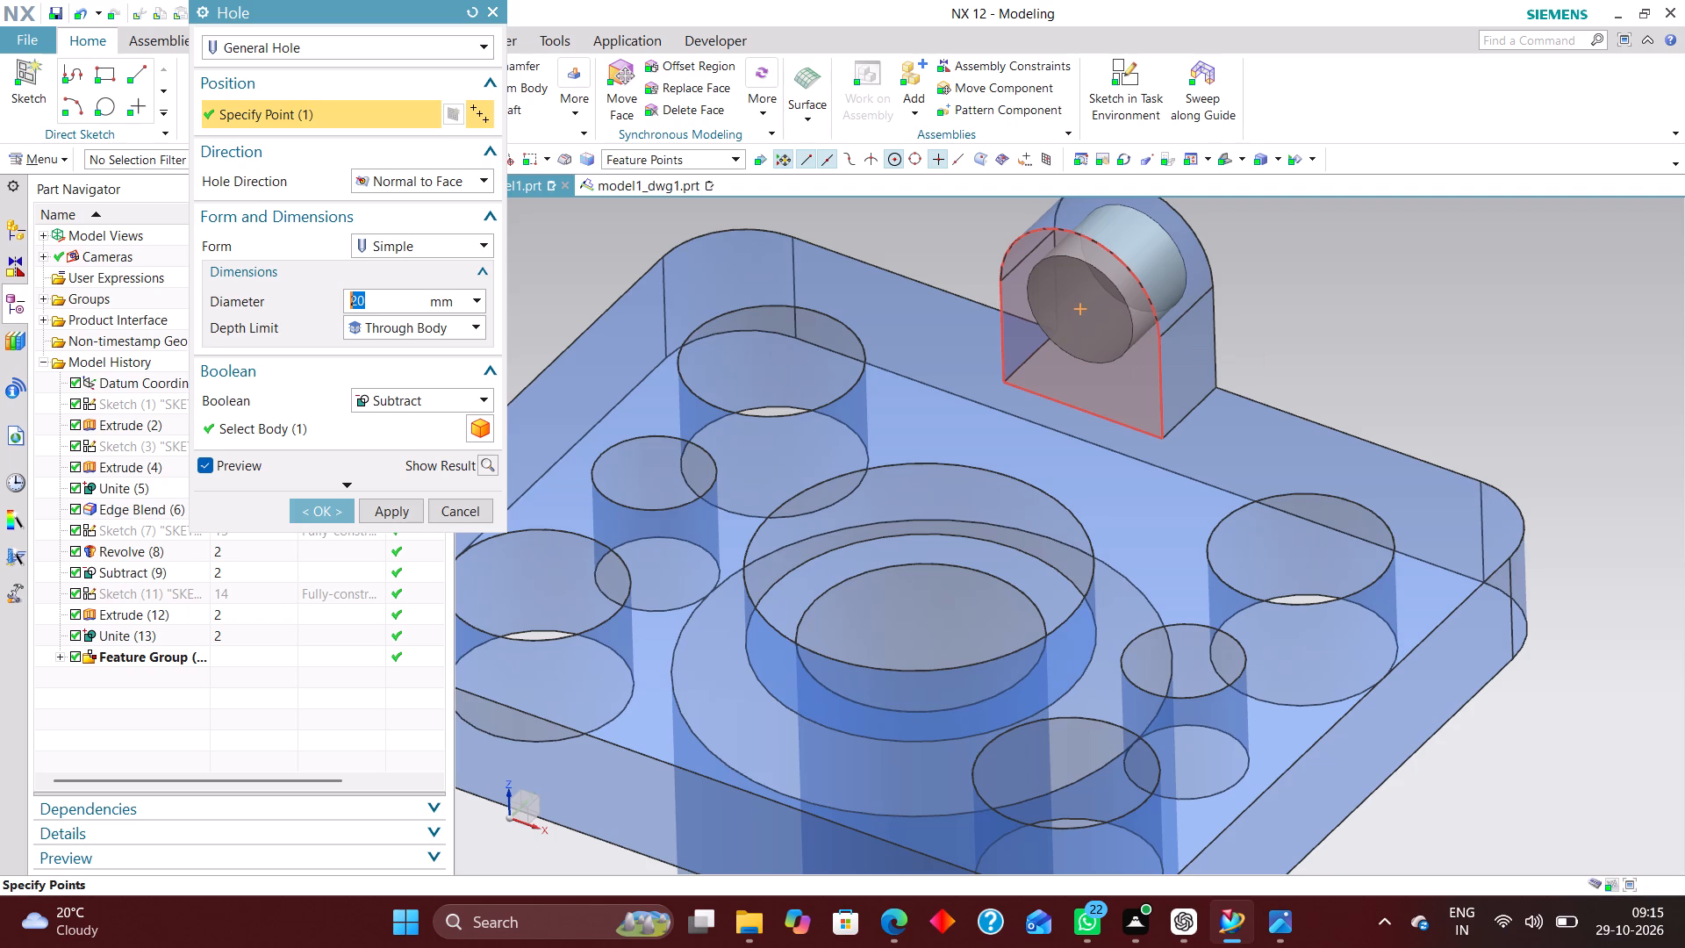
pyautogui.click(332, 509)
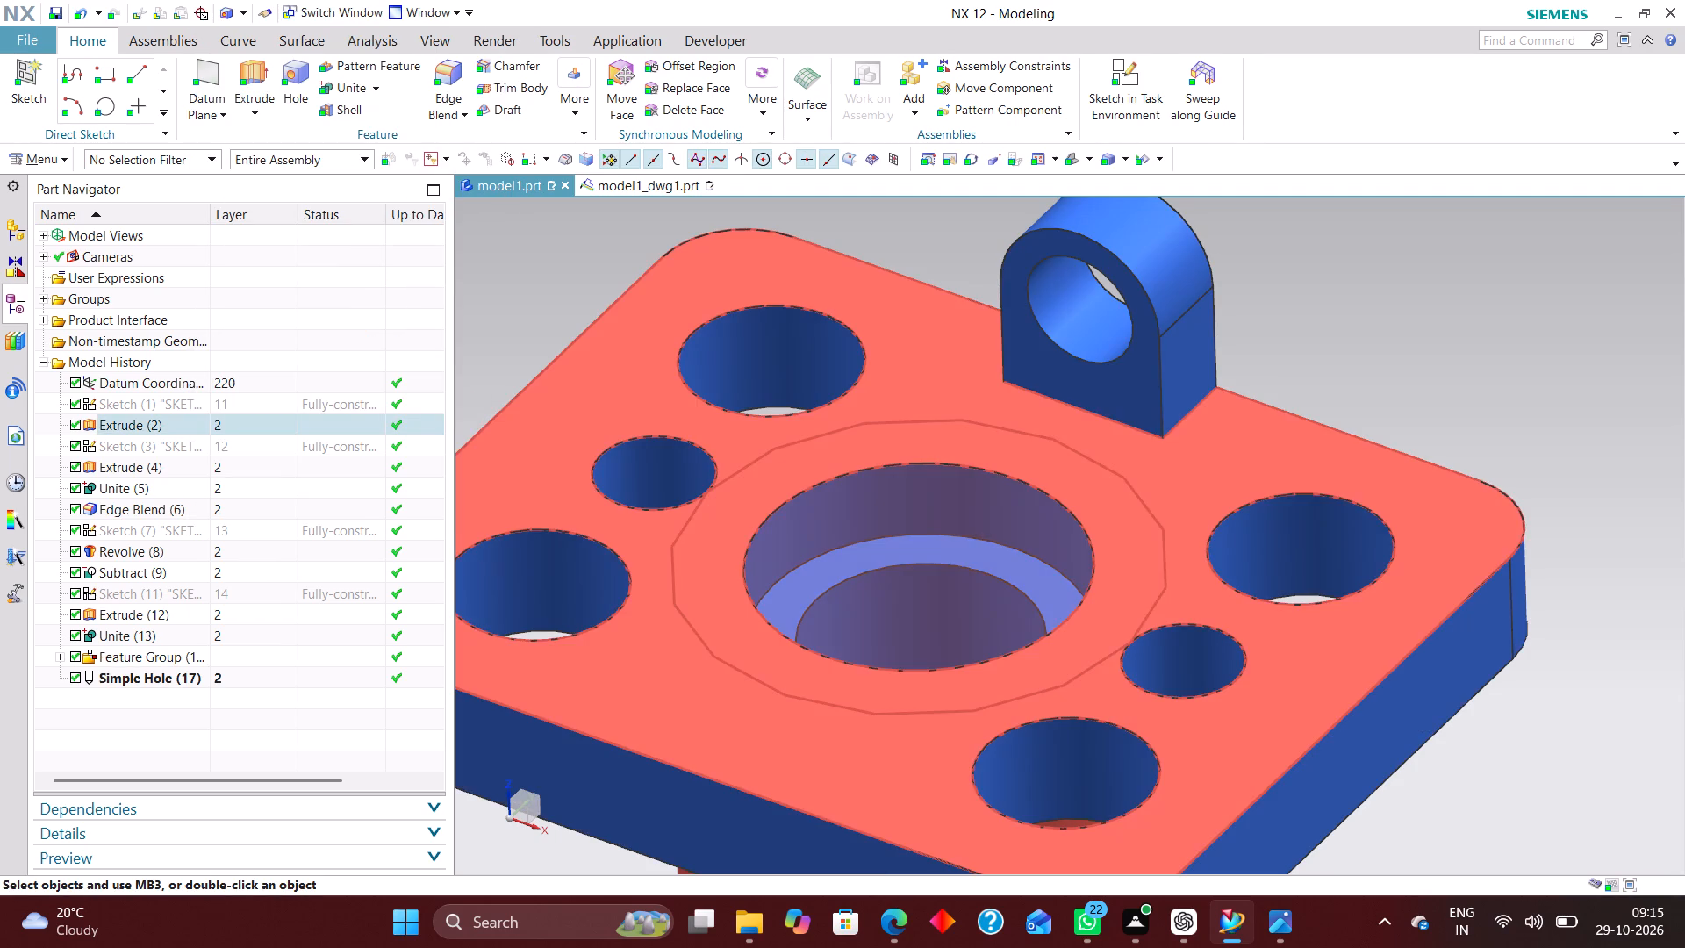
pyautogui.scroll(-3, 905, 420)
pyautogui.middleClick(1133, 341)
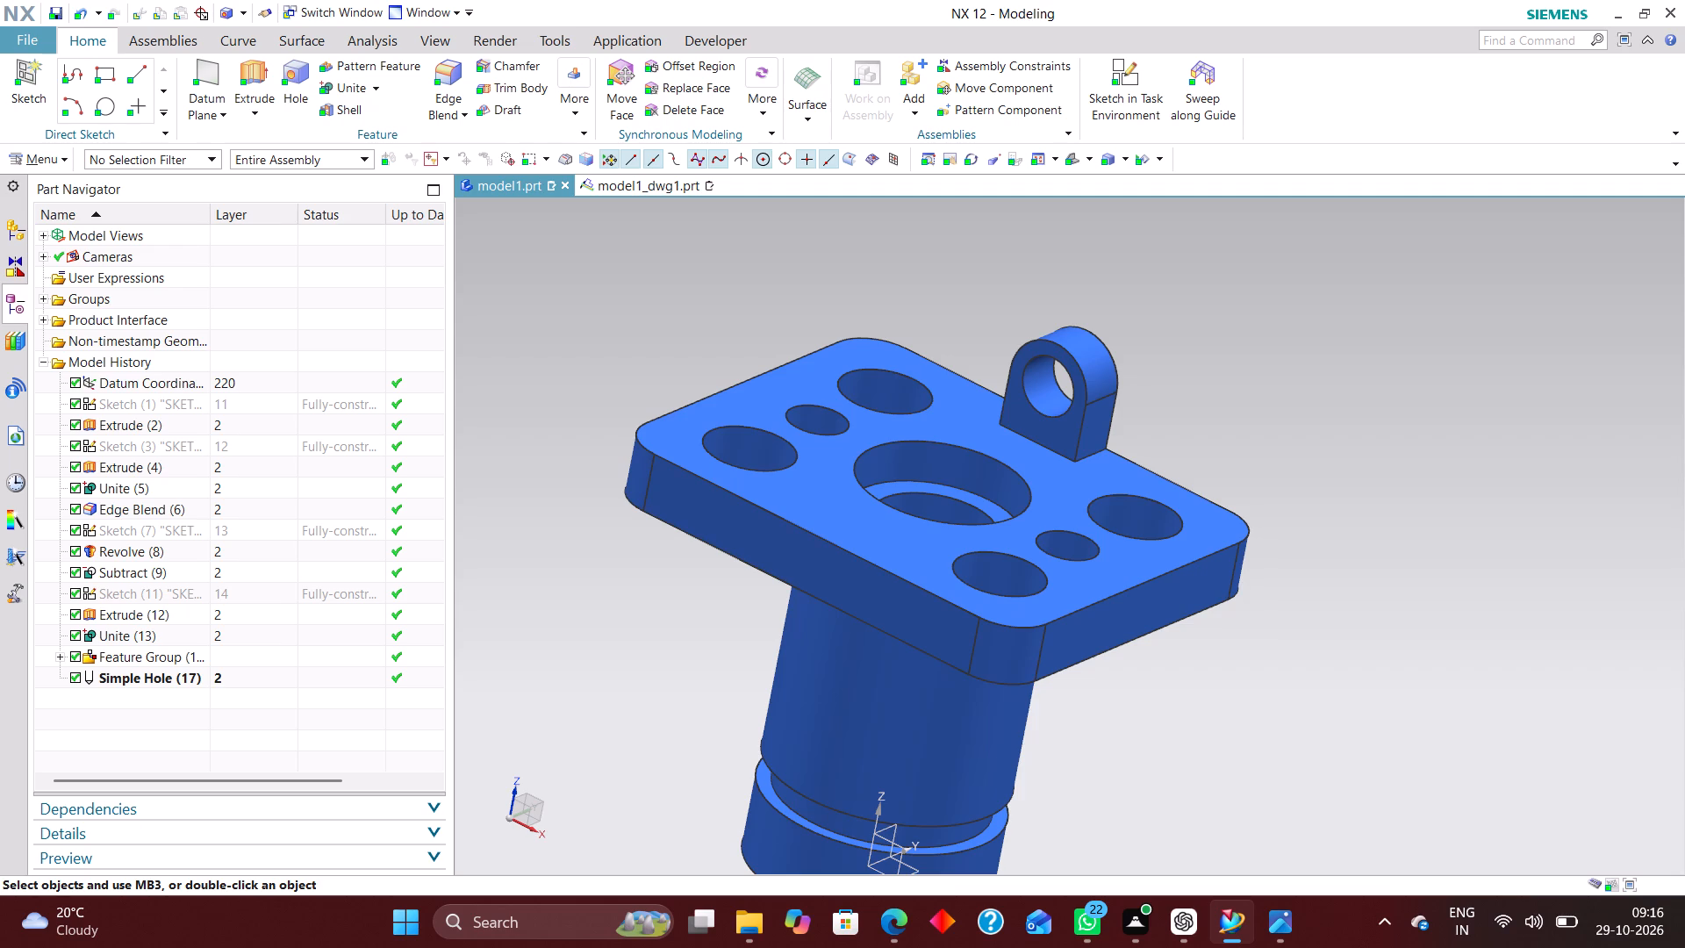
pyautogui.press('End')
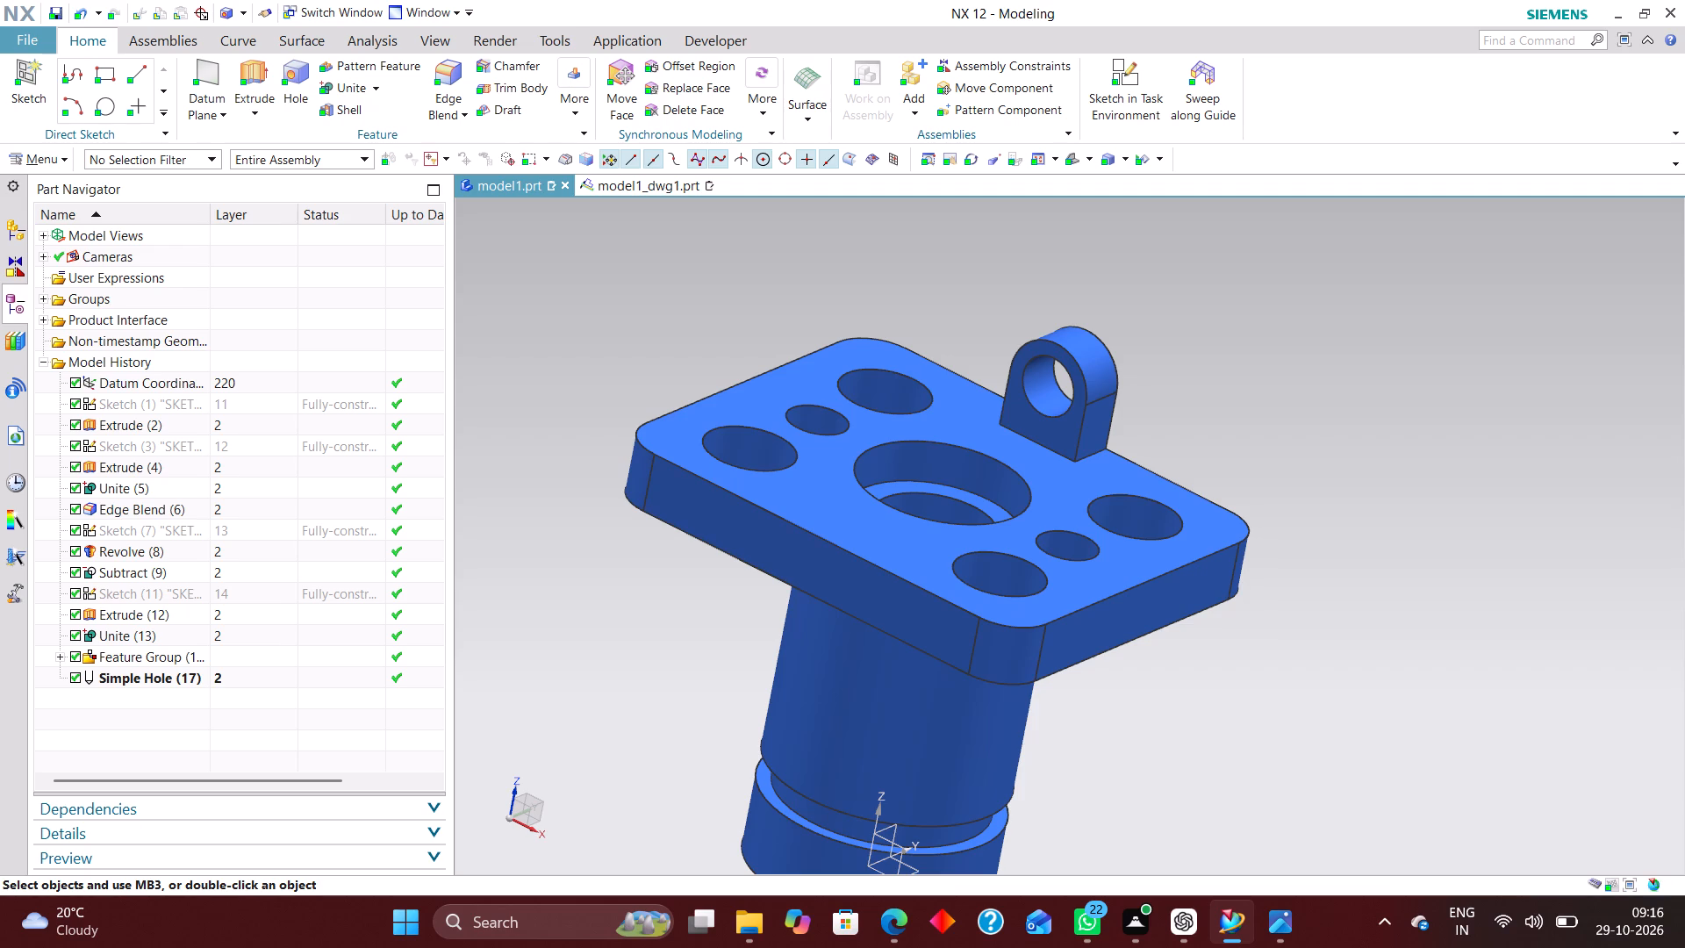
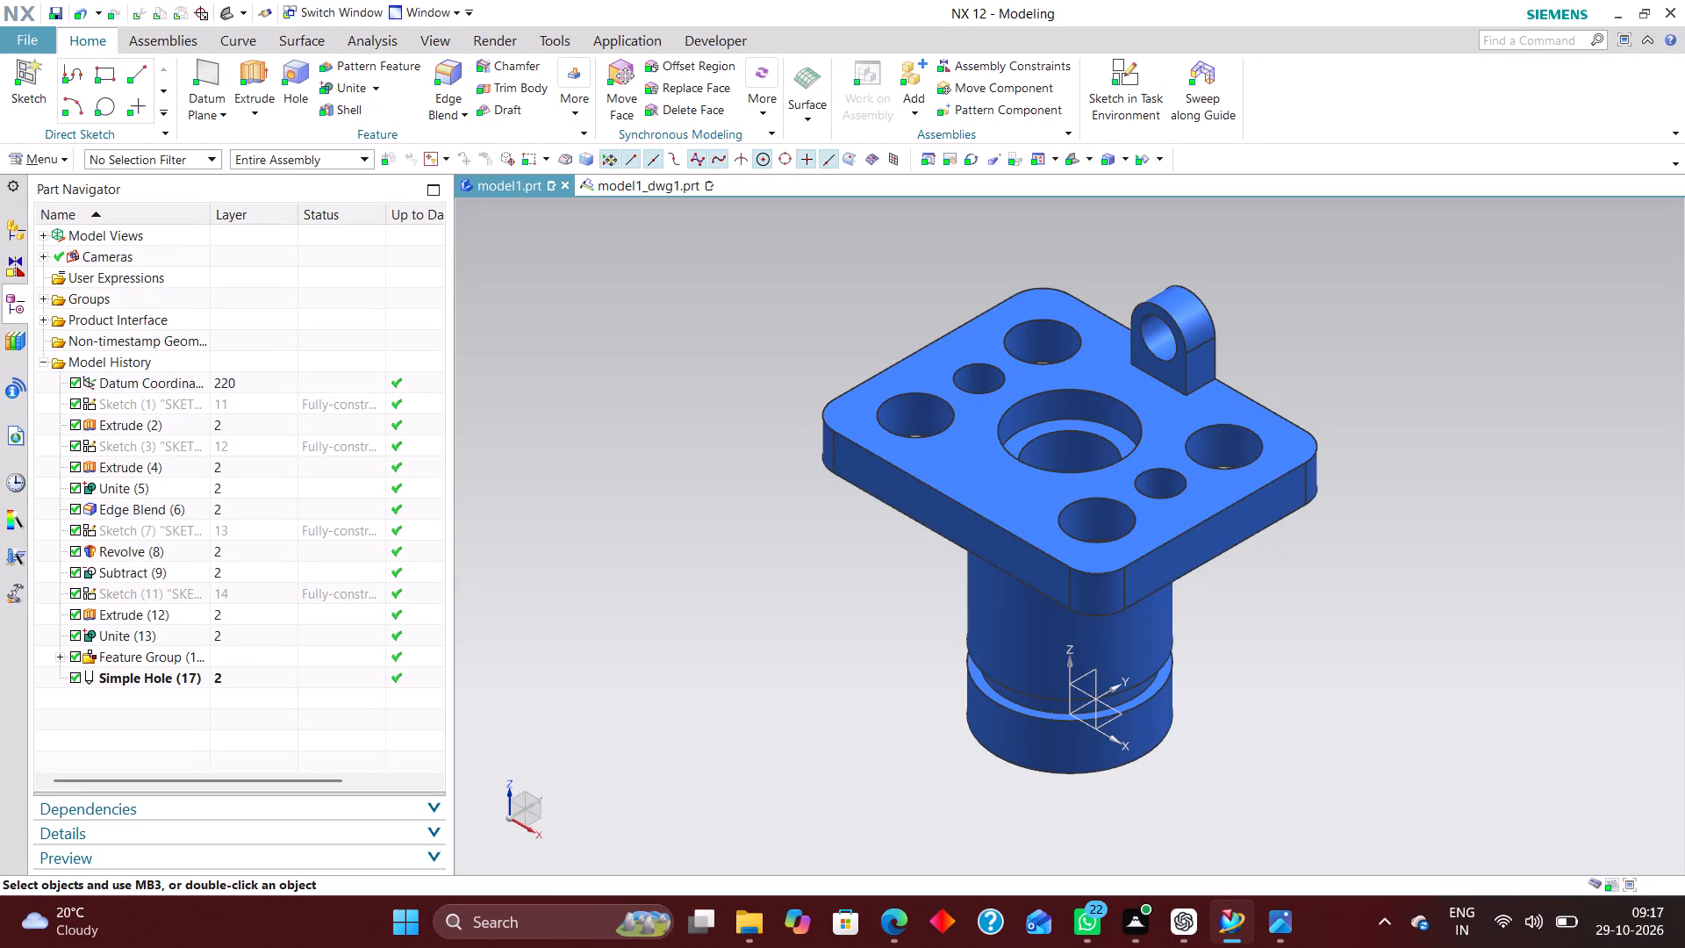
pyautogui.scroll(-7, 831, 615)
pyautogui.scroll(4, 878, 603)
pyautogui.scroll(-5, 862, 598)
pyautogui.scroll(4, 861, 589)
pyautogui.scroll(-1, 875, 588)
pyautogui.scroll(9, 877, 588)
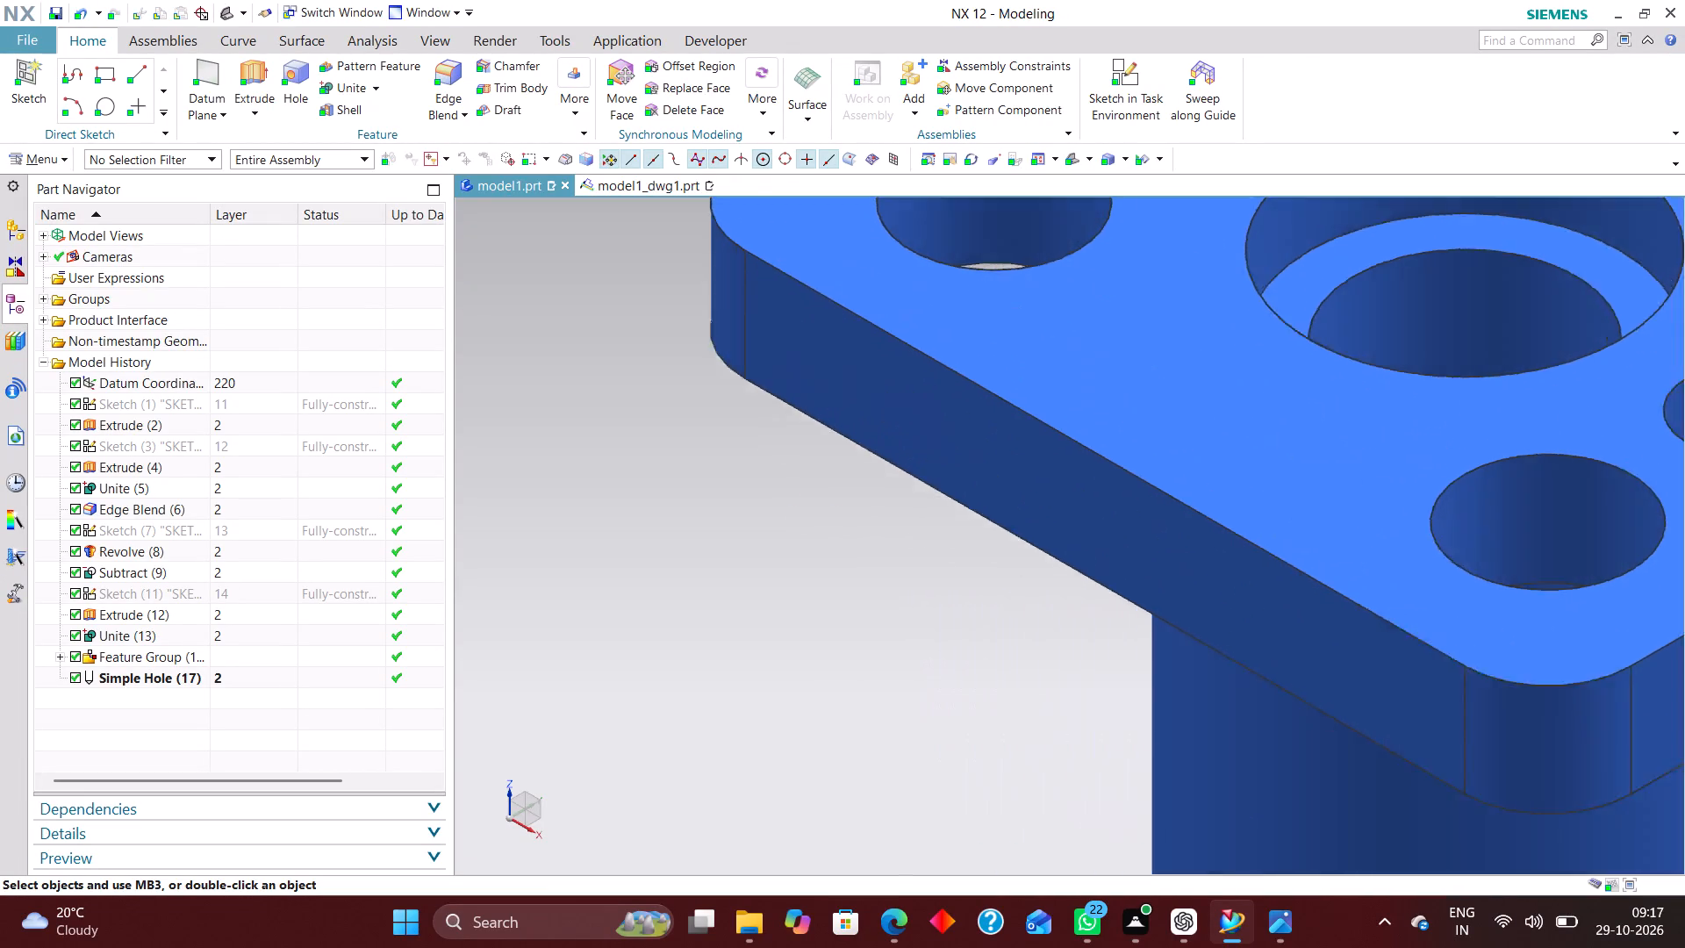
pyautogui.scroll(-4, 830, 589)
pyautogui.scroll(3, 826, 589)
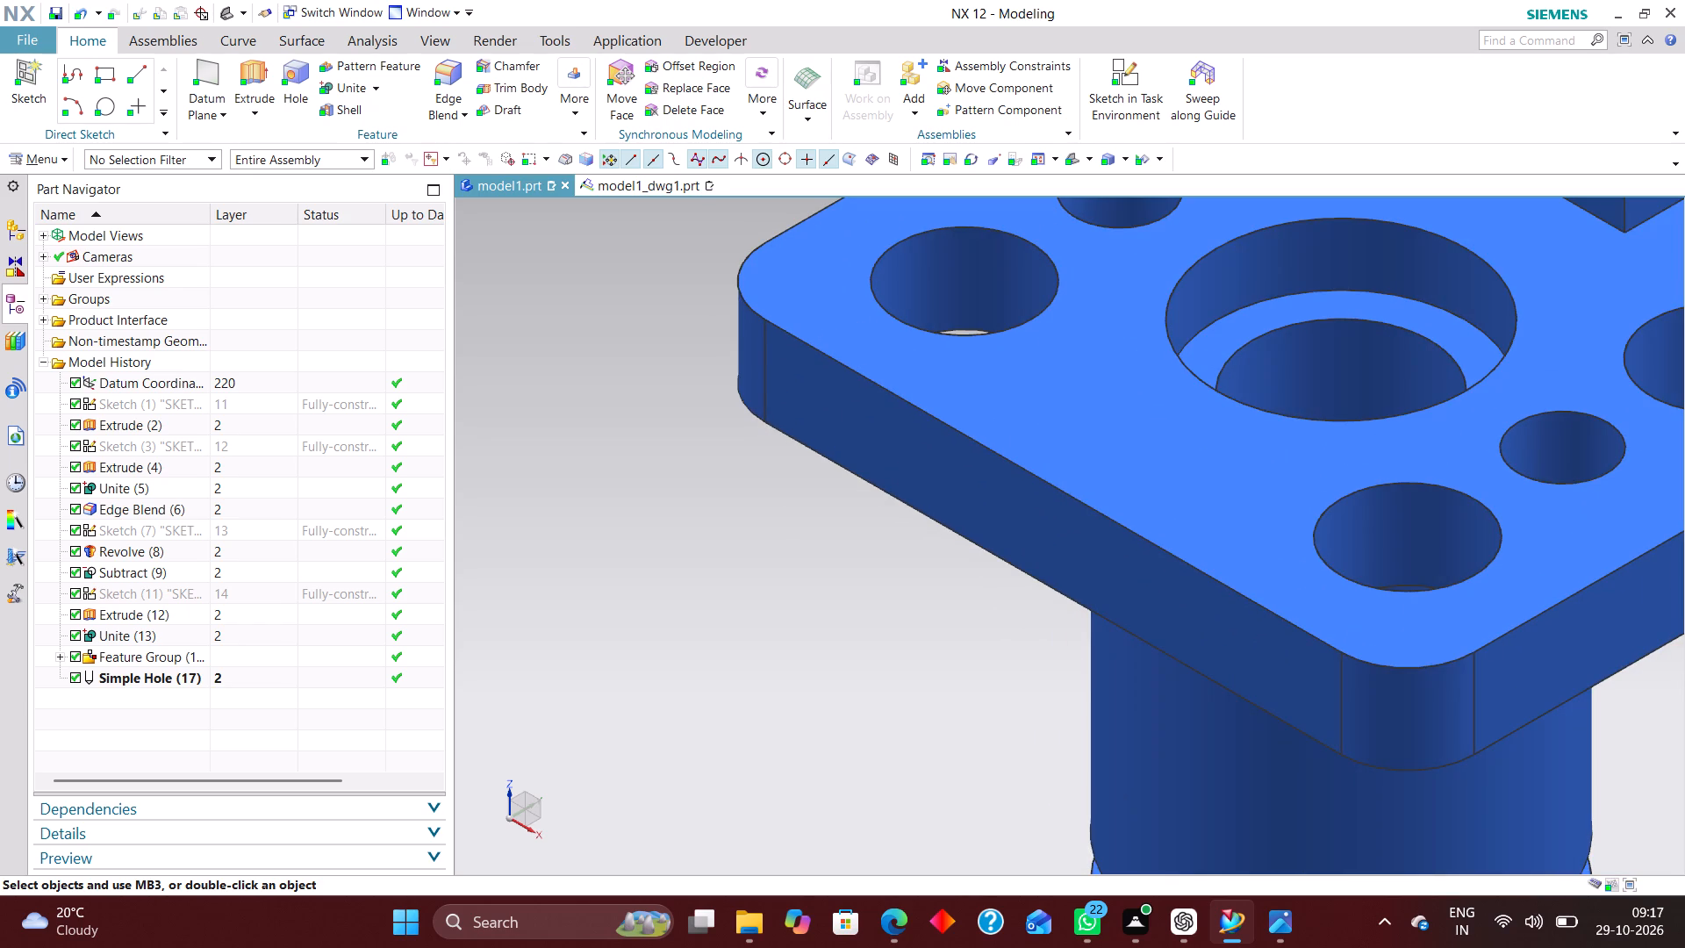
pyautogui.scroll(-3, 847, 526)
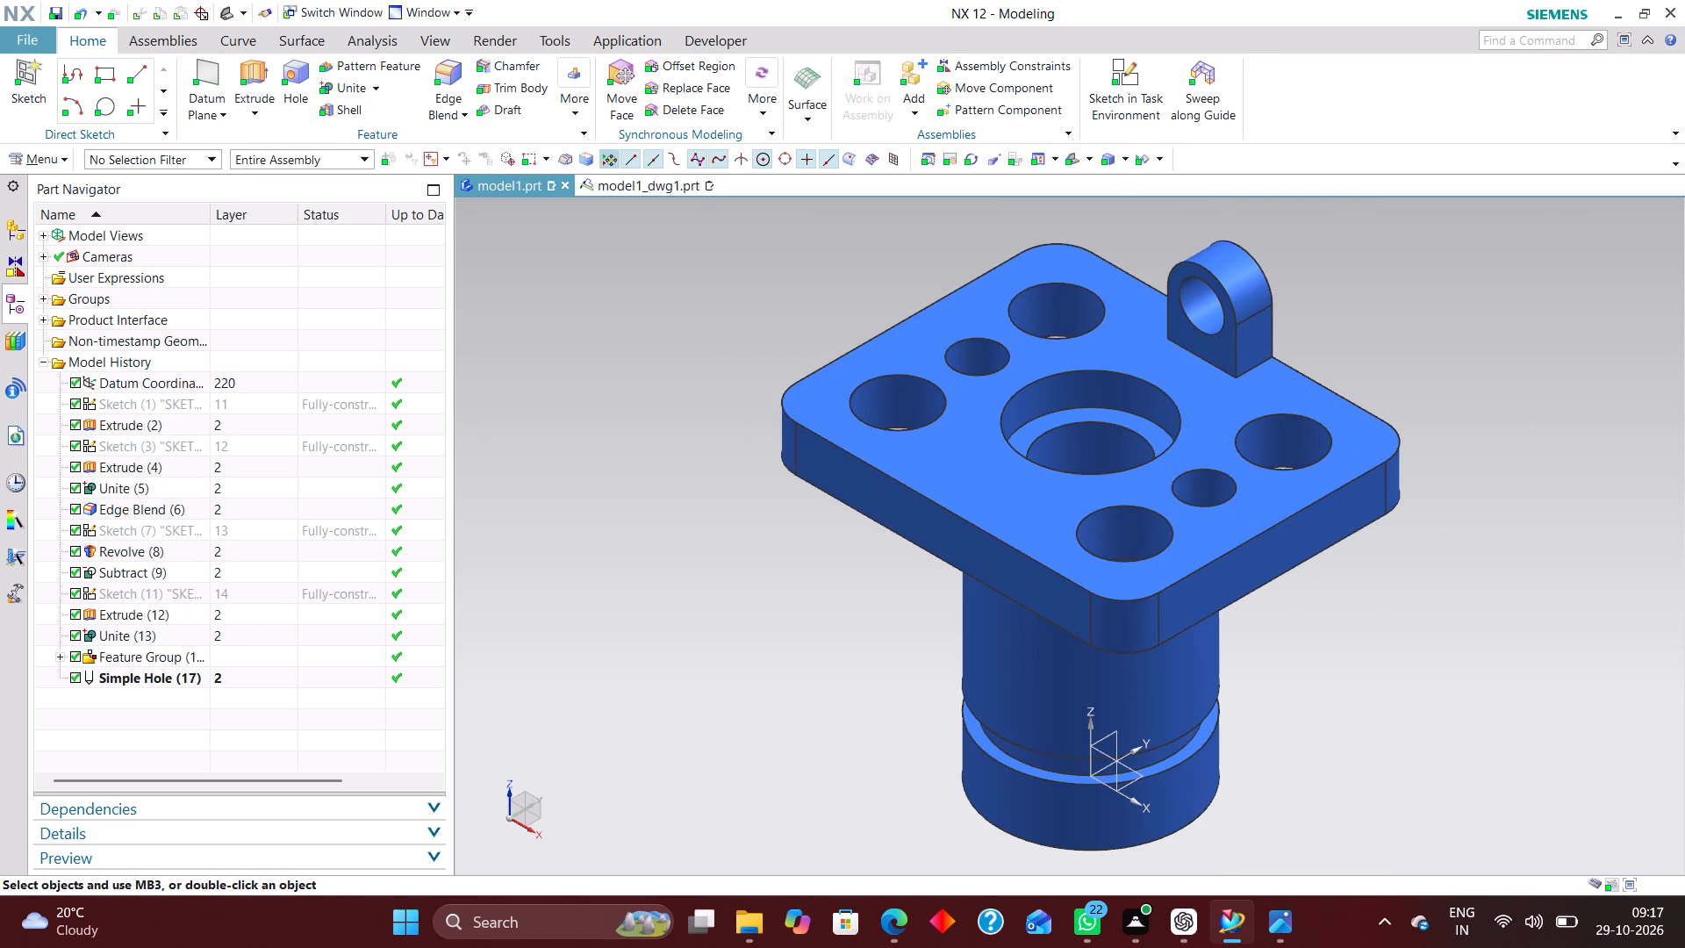
# Return to the model1_dwg1 drawing and update its out-of-date sheet to match the modified model.
pyautogui.click(617, 182)
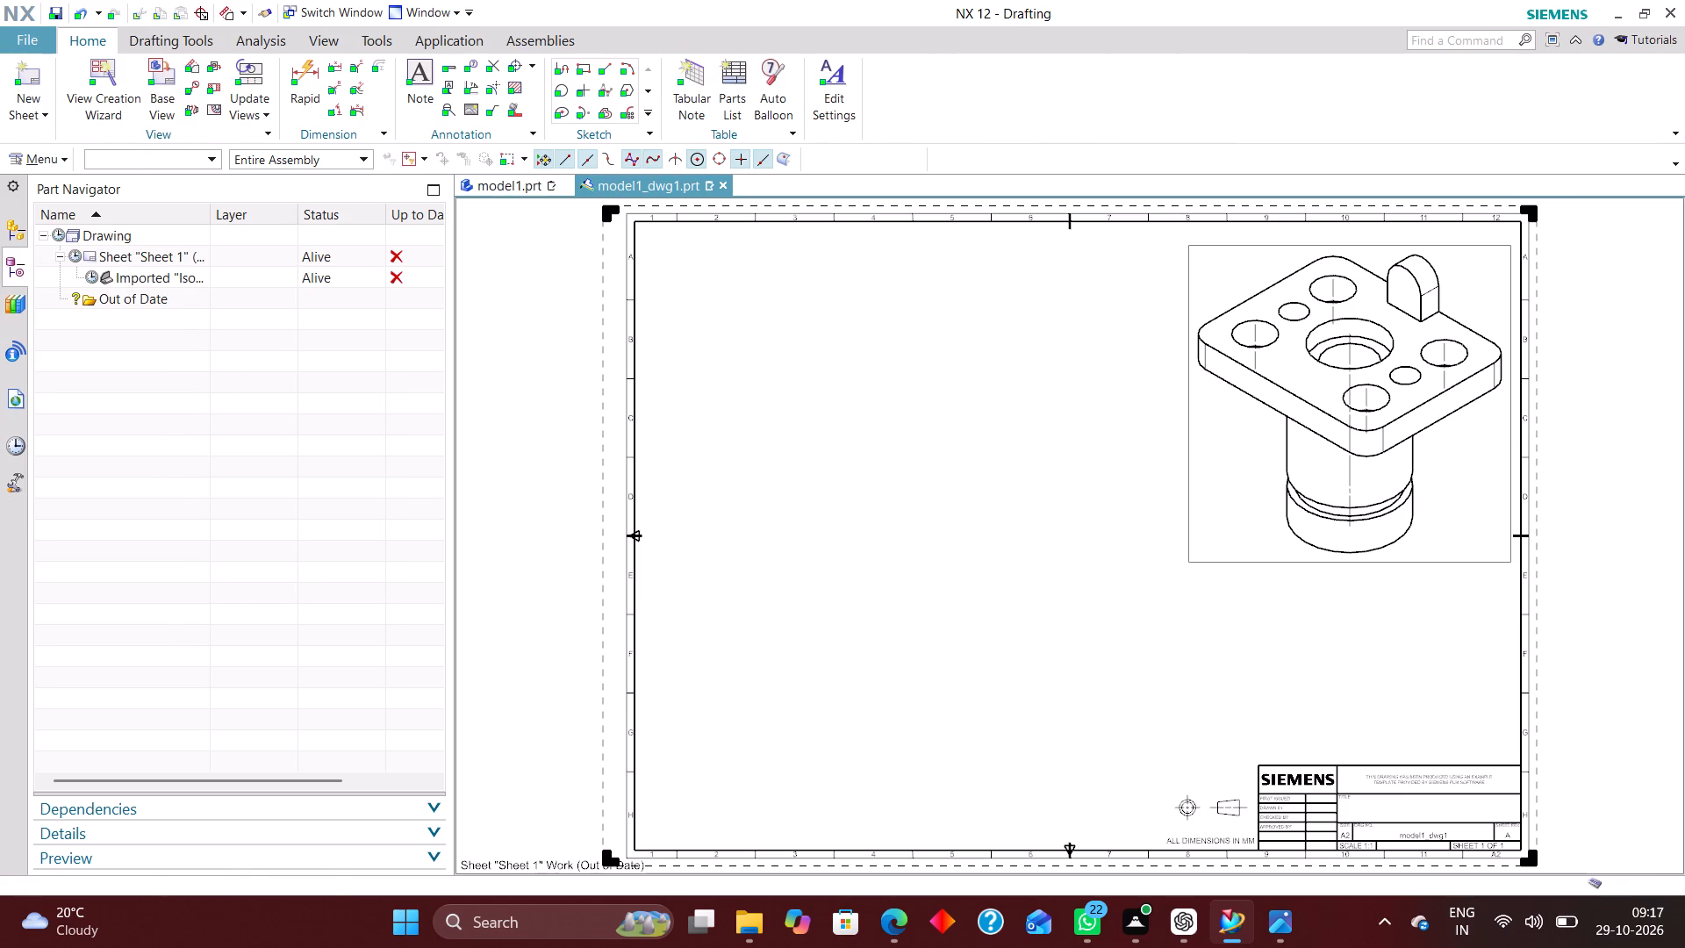
pyautogui.click(58, 232)
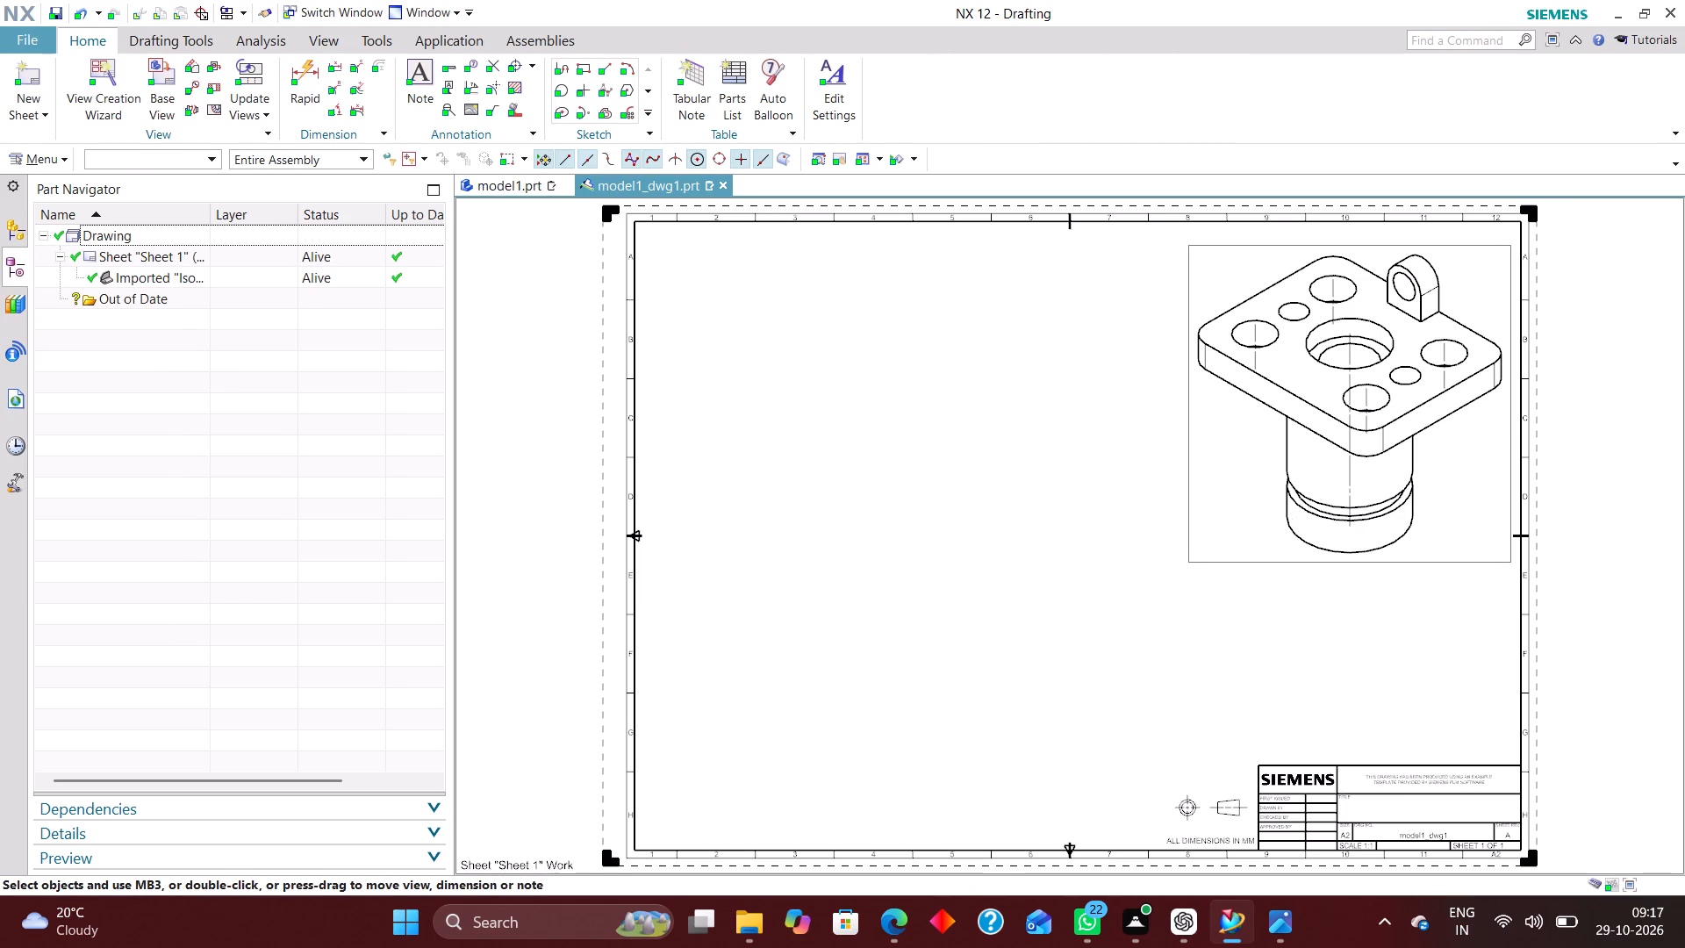
# Delete the centerlines running through the plate holes and central bore in the isometric view.
pyautogui.moveTo(1349, 338); pyautogui.dragTo(1354, 449, button='right')
pyautogui.moveTo(1446, 343); pyautogui.dragTo(1450, 435, button='right')
pyautogui.moveTo(1369, 391); pyautogui.dragTo(1352, 461, button='right')
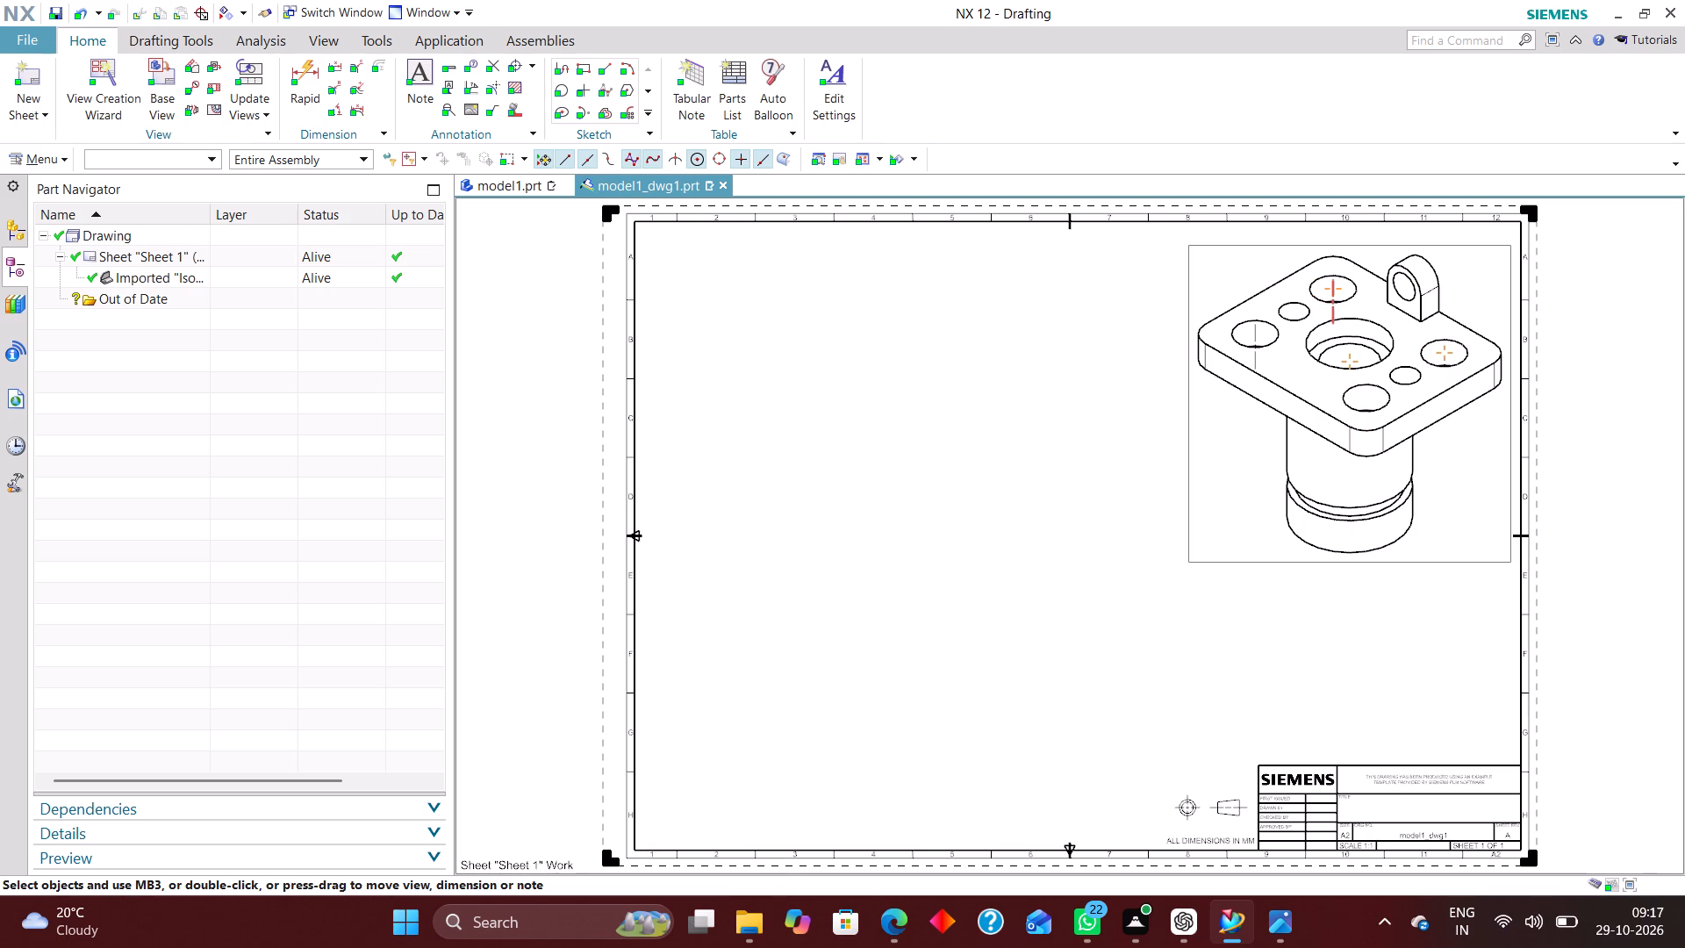
pyautogui.moveTo(1330, 281); pyautogui.dragTo(1330, 340, button='right')
pyautogui.moveTo(1253, 322); pyautogui.dragTo(1262, 434, button='right')
# Place a Front base view at 1:1 scale on the sheet, to the left of the isometric view, without adding projected views.
pyautogui.click(163, 68)
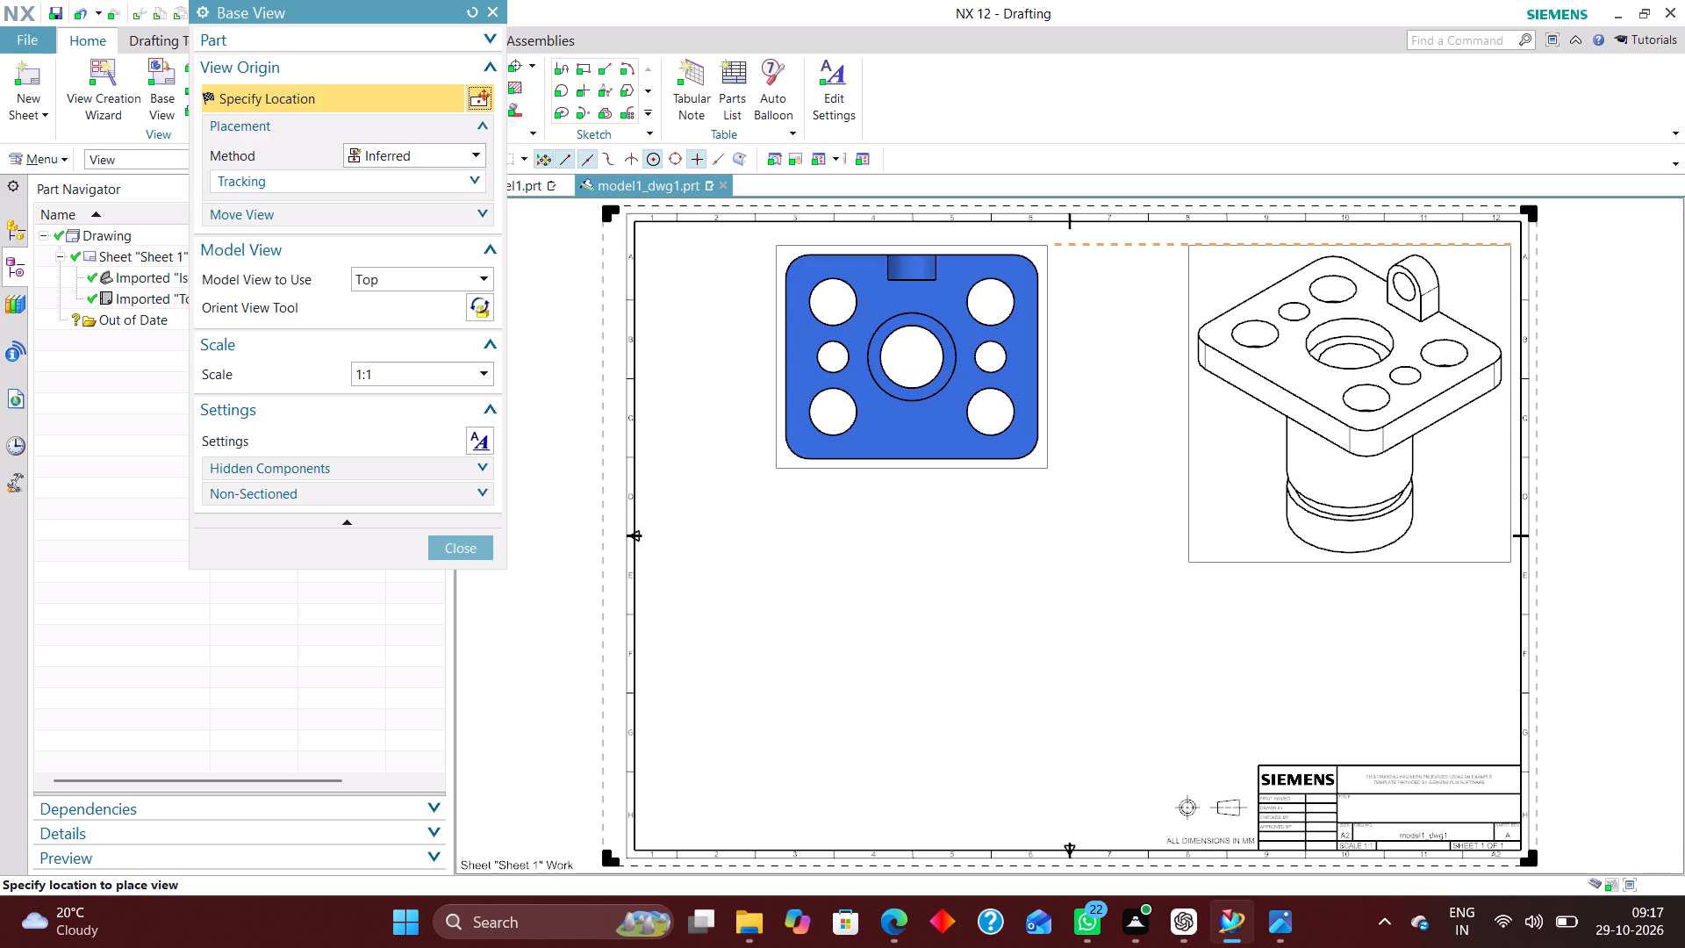
pyautogui.click(419, 282)
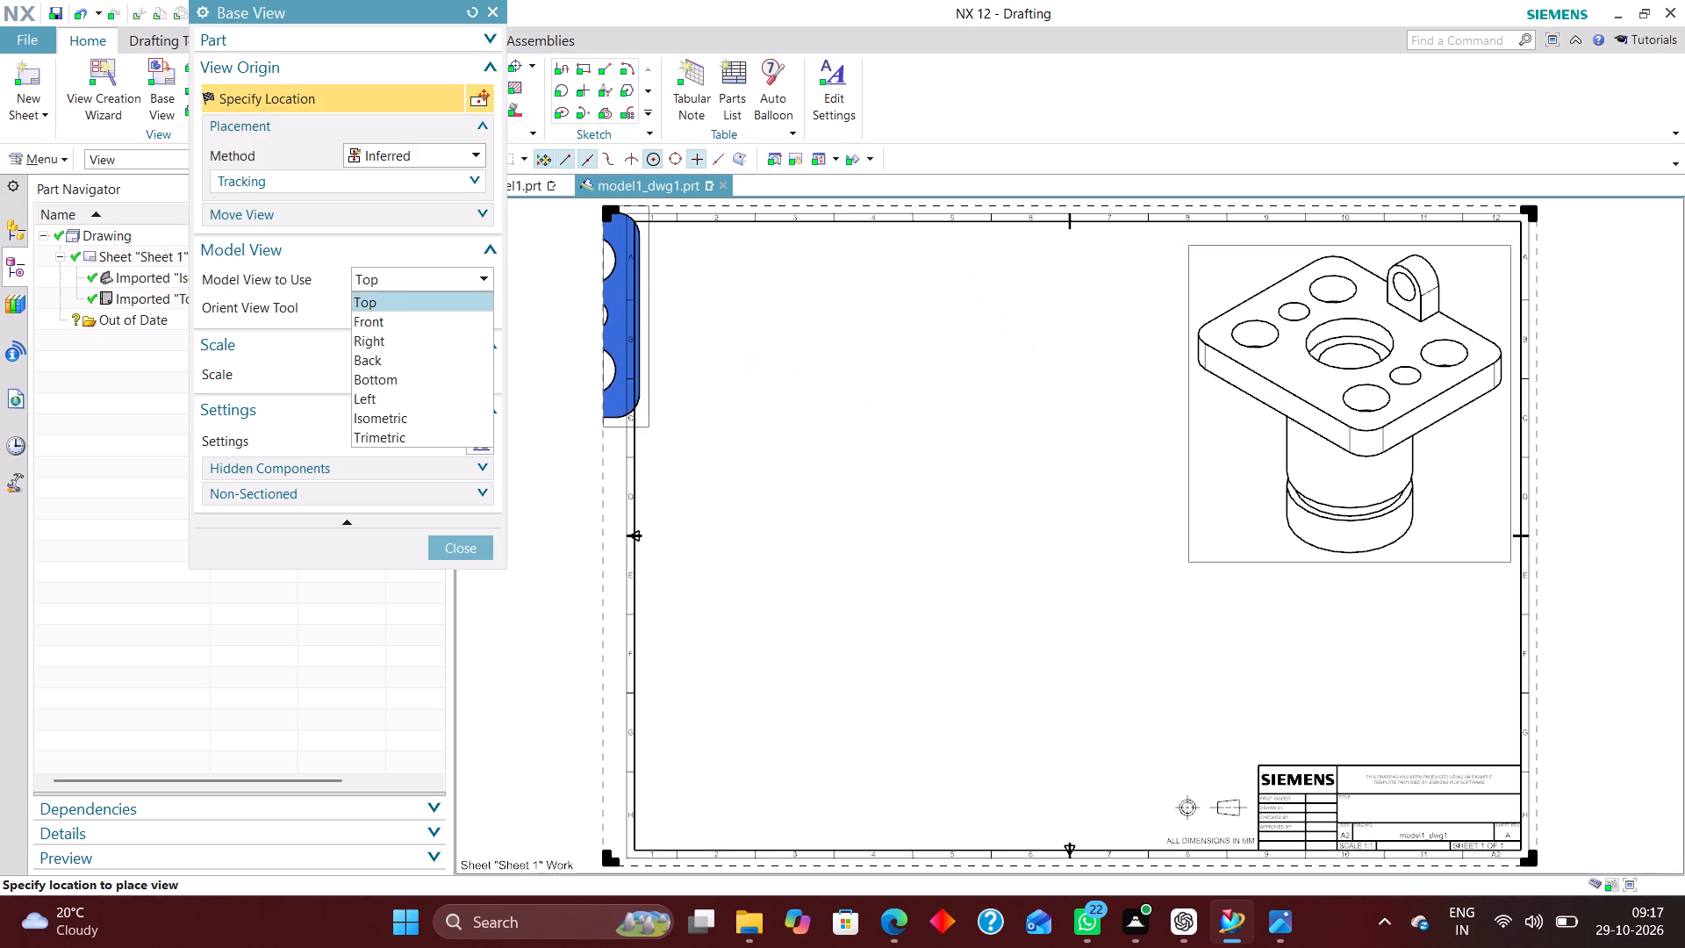
pyautogui.click(437, 317)
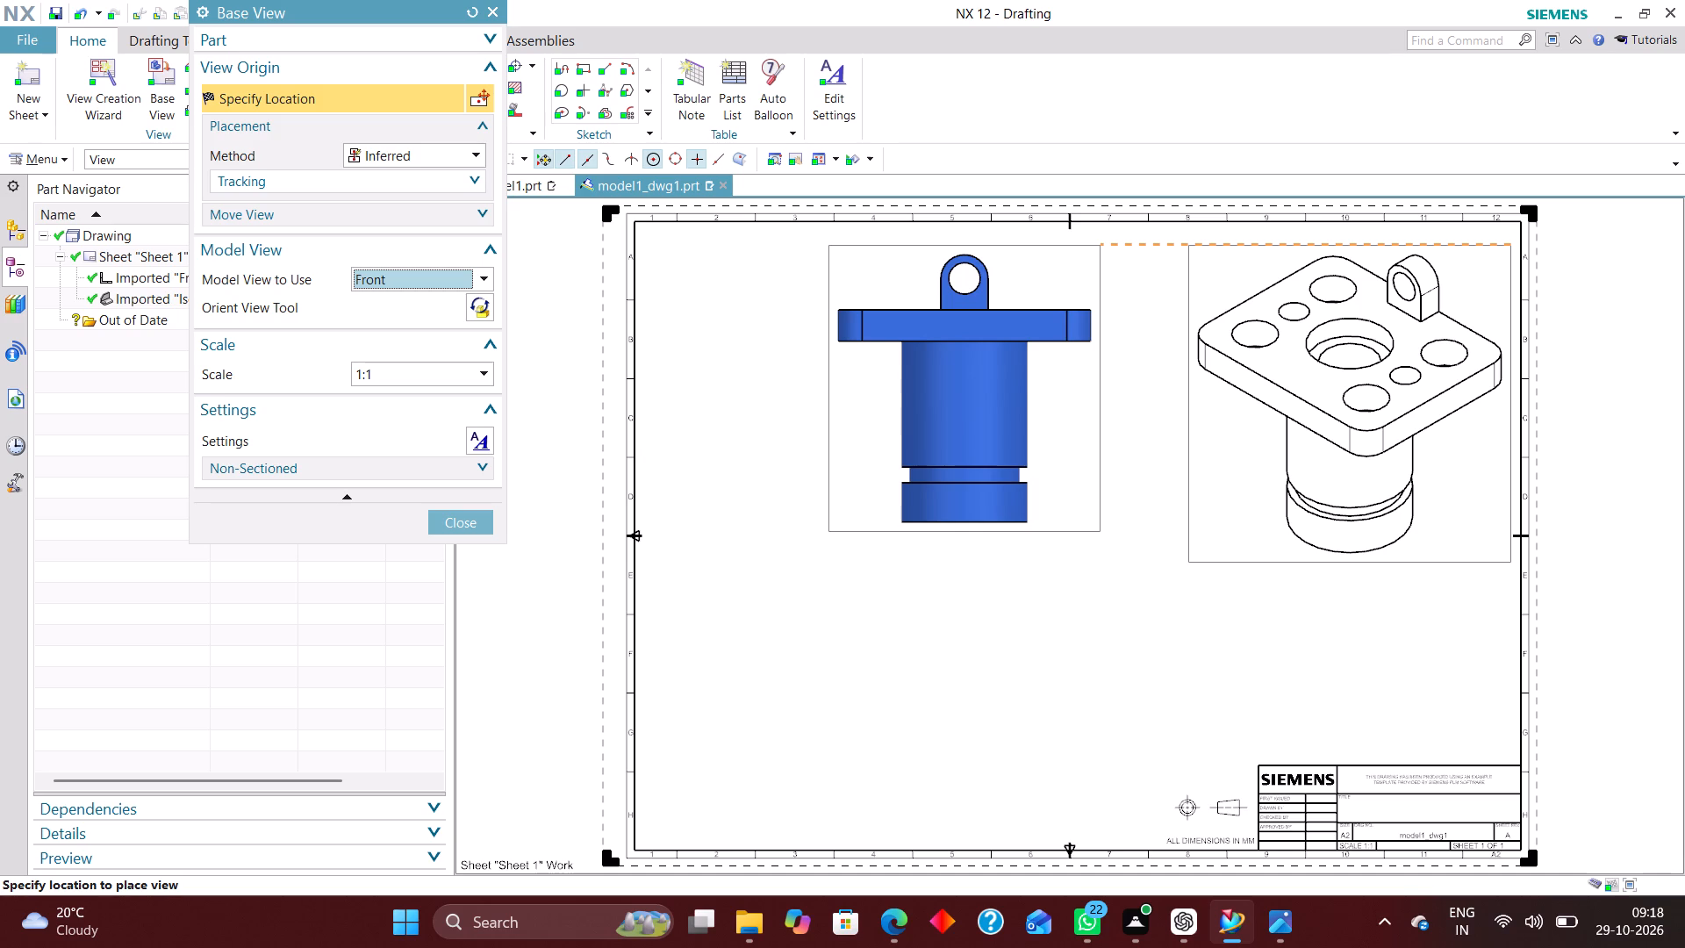
pyautogui.click(456, 363)
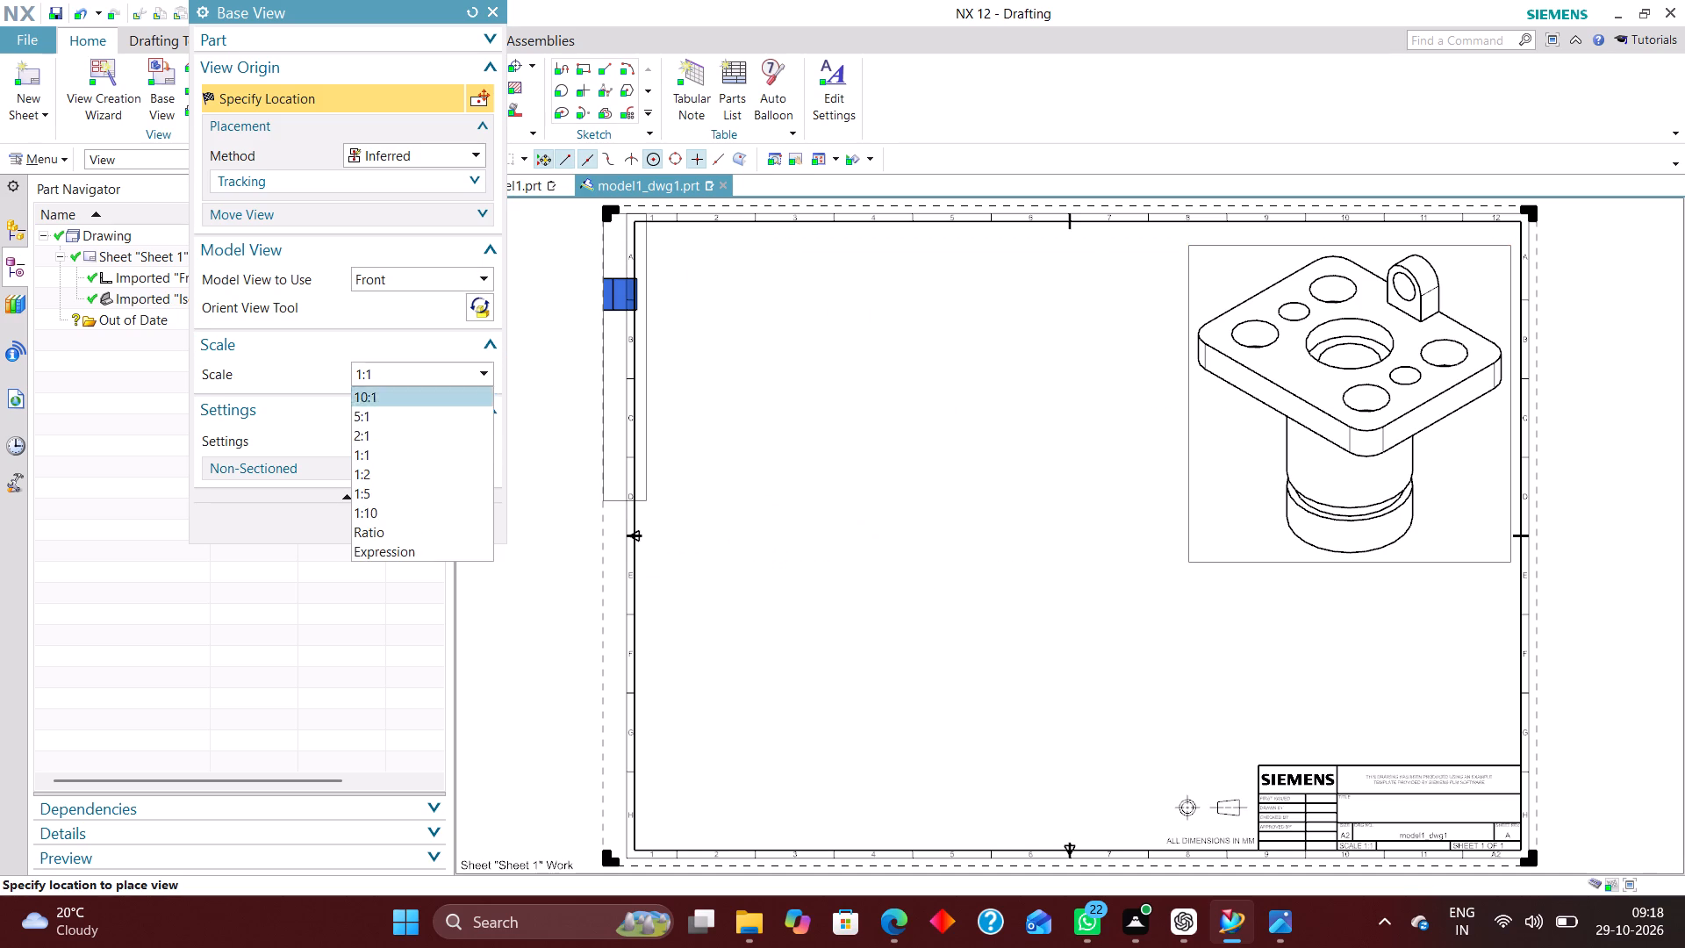
pyautogui.click(390, 473)
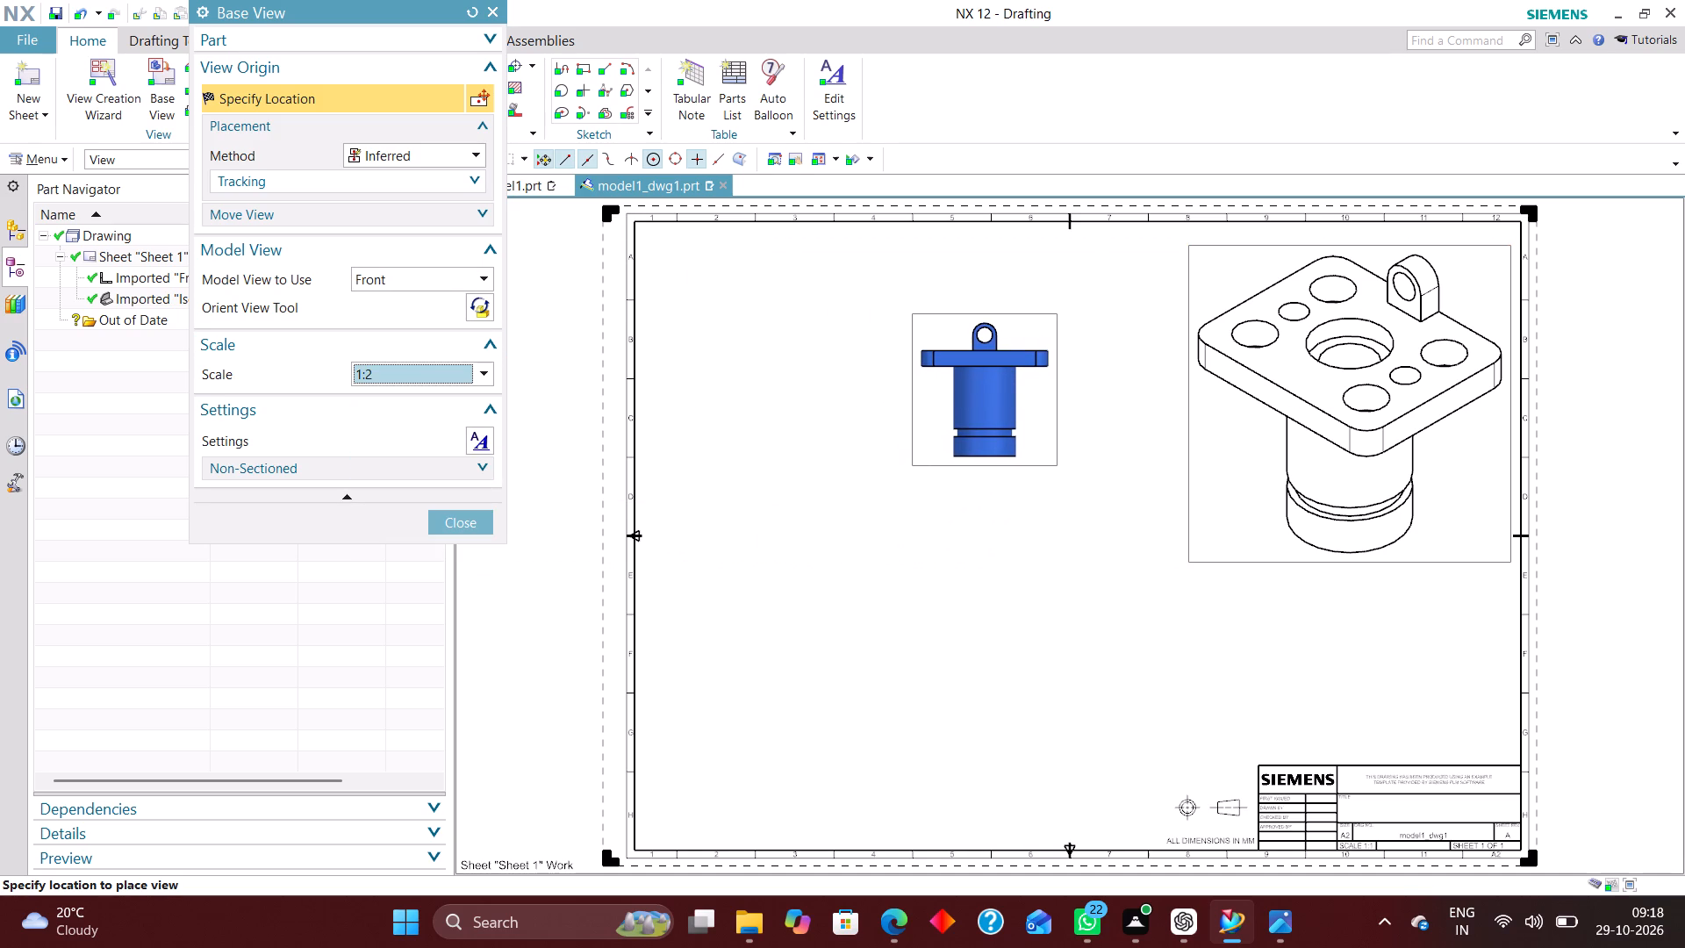
pyautogui.click(436, 377)
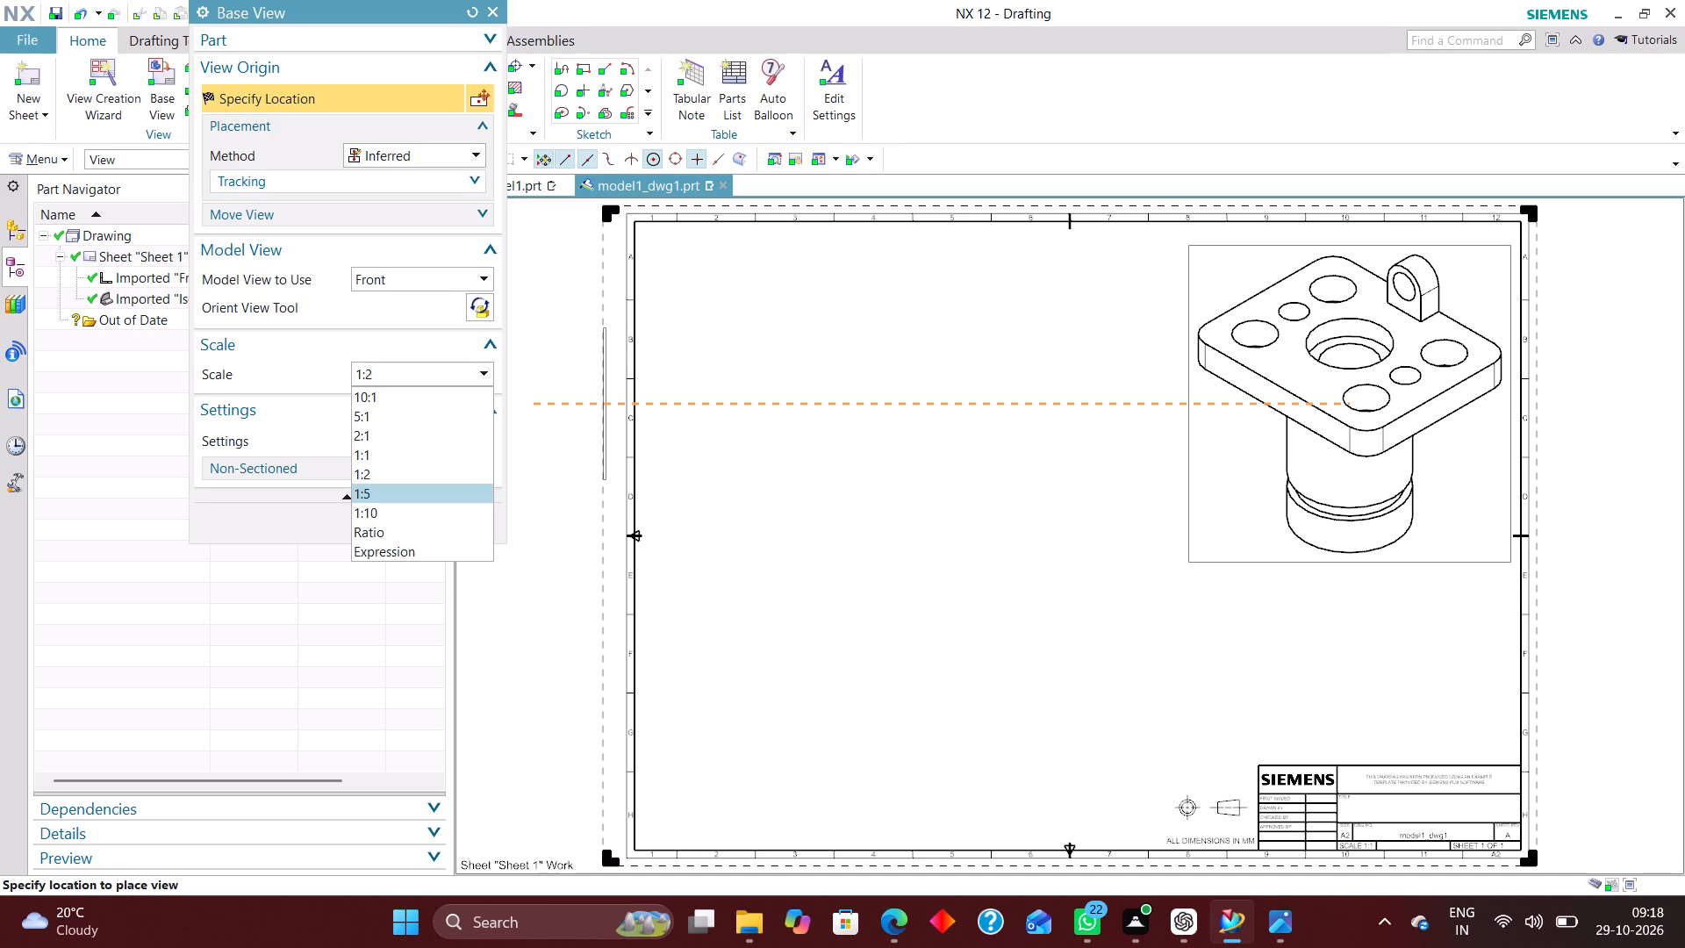
pyautogui.click(385, 434)
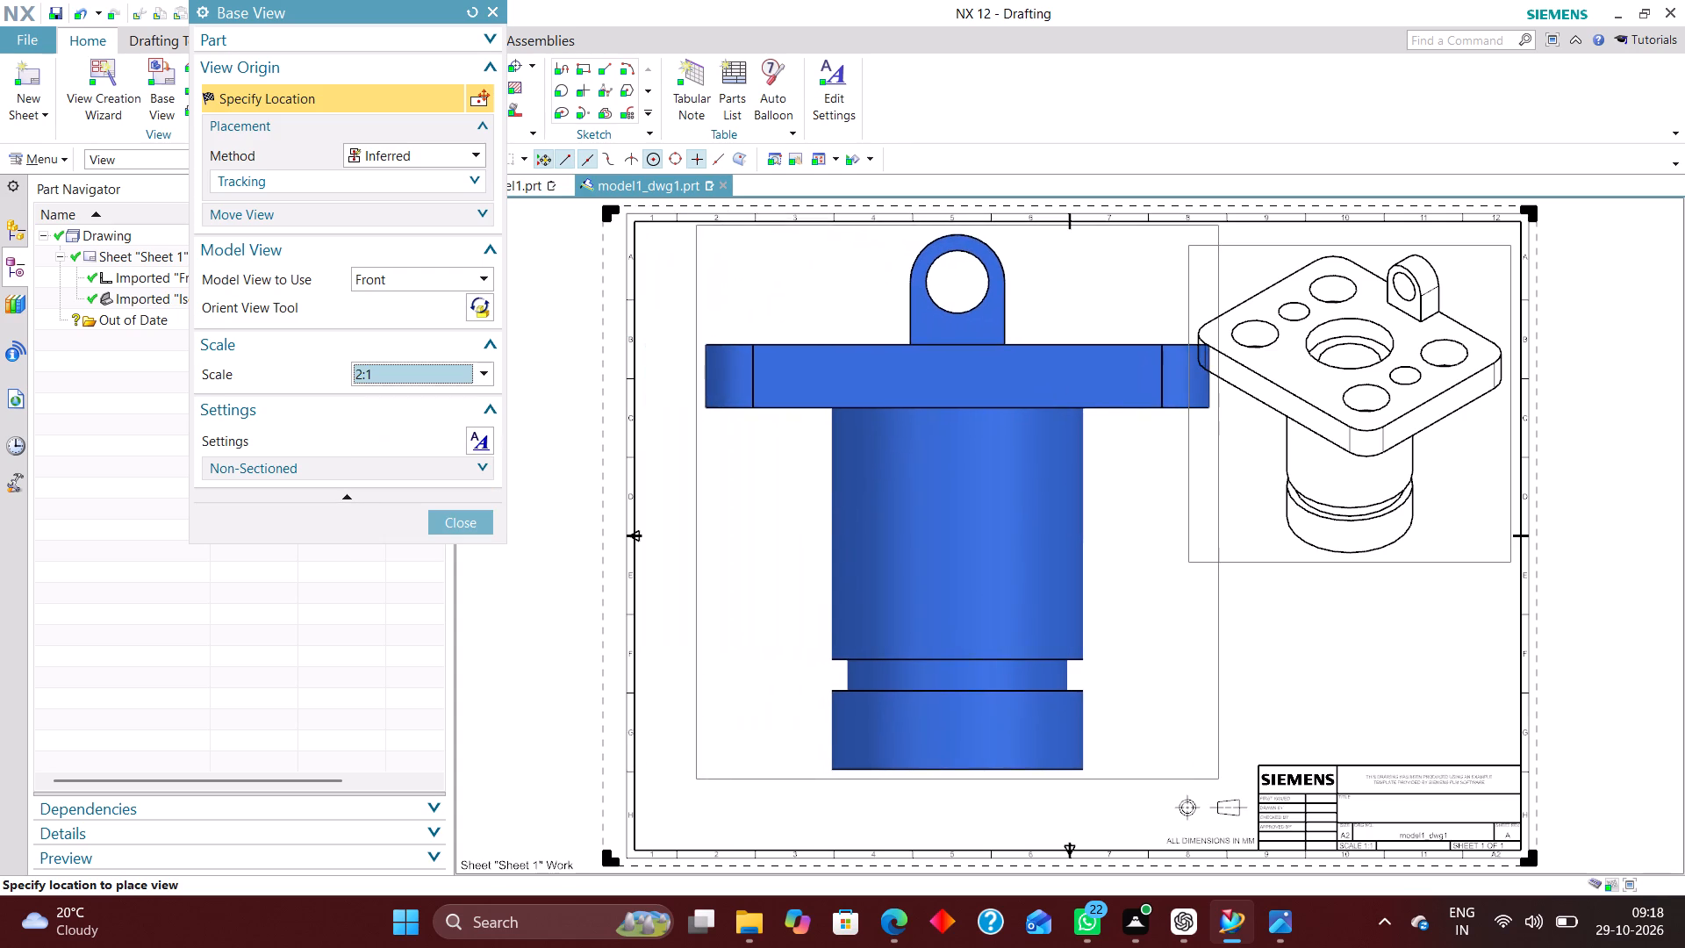
pyautogui.click(423, 373)
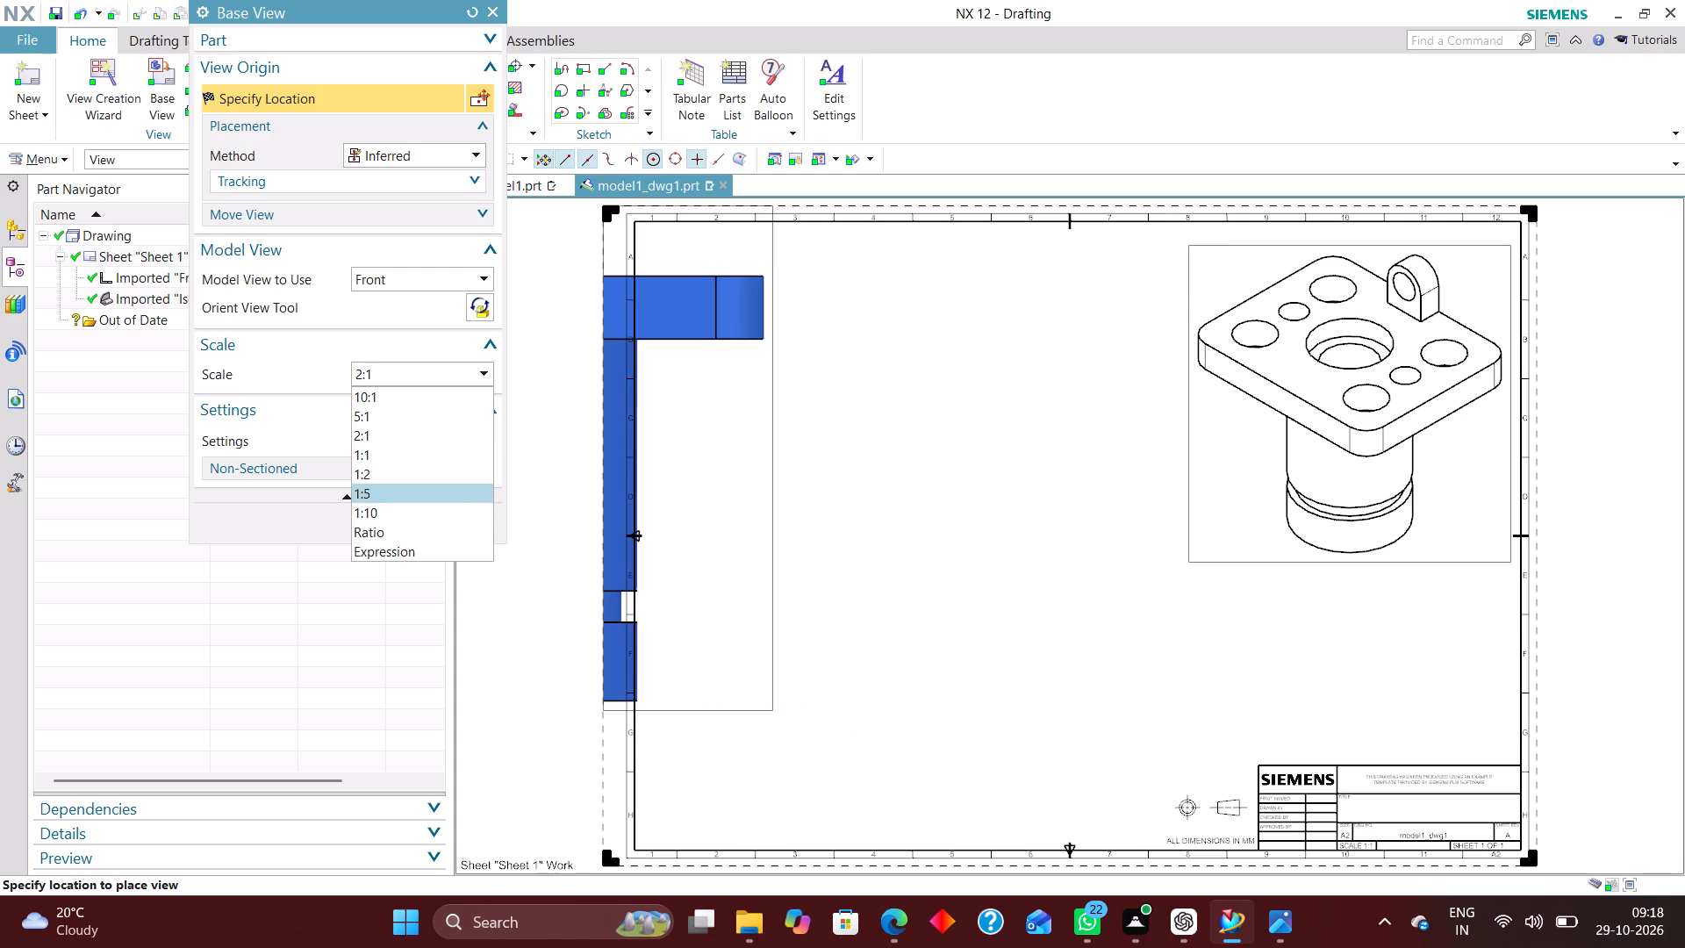
pyautogui.click(391, 459)
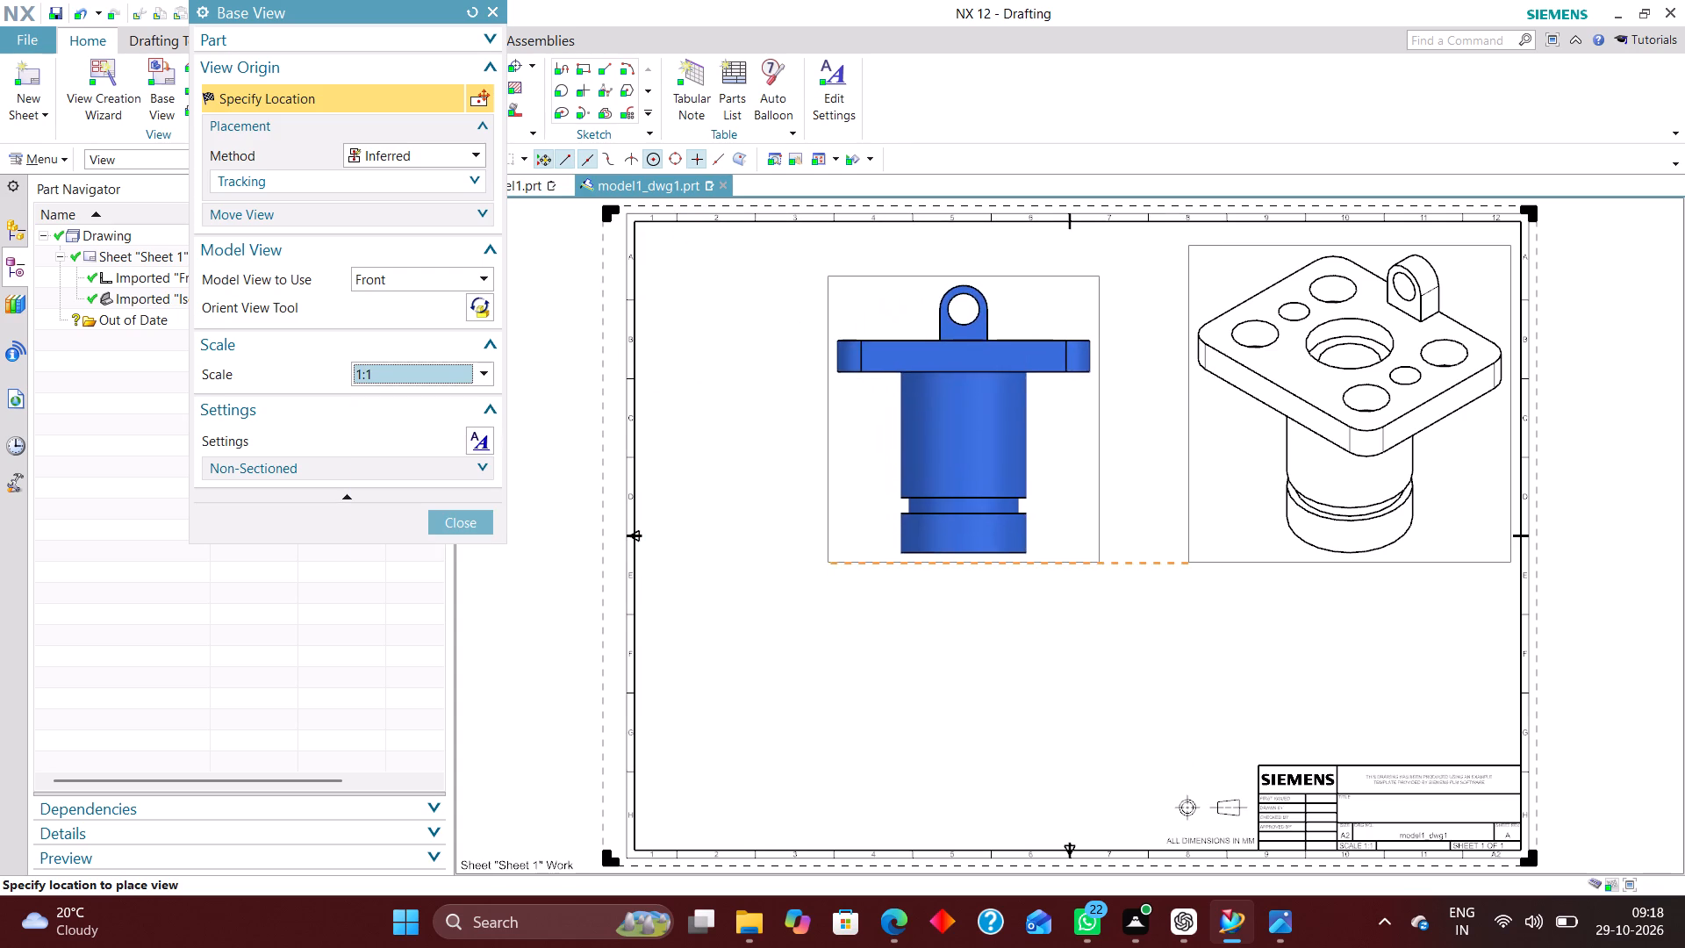
pyautogui.click(999, 391)
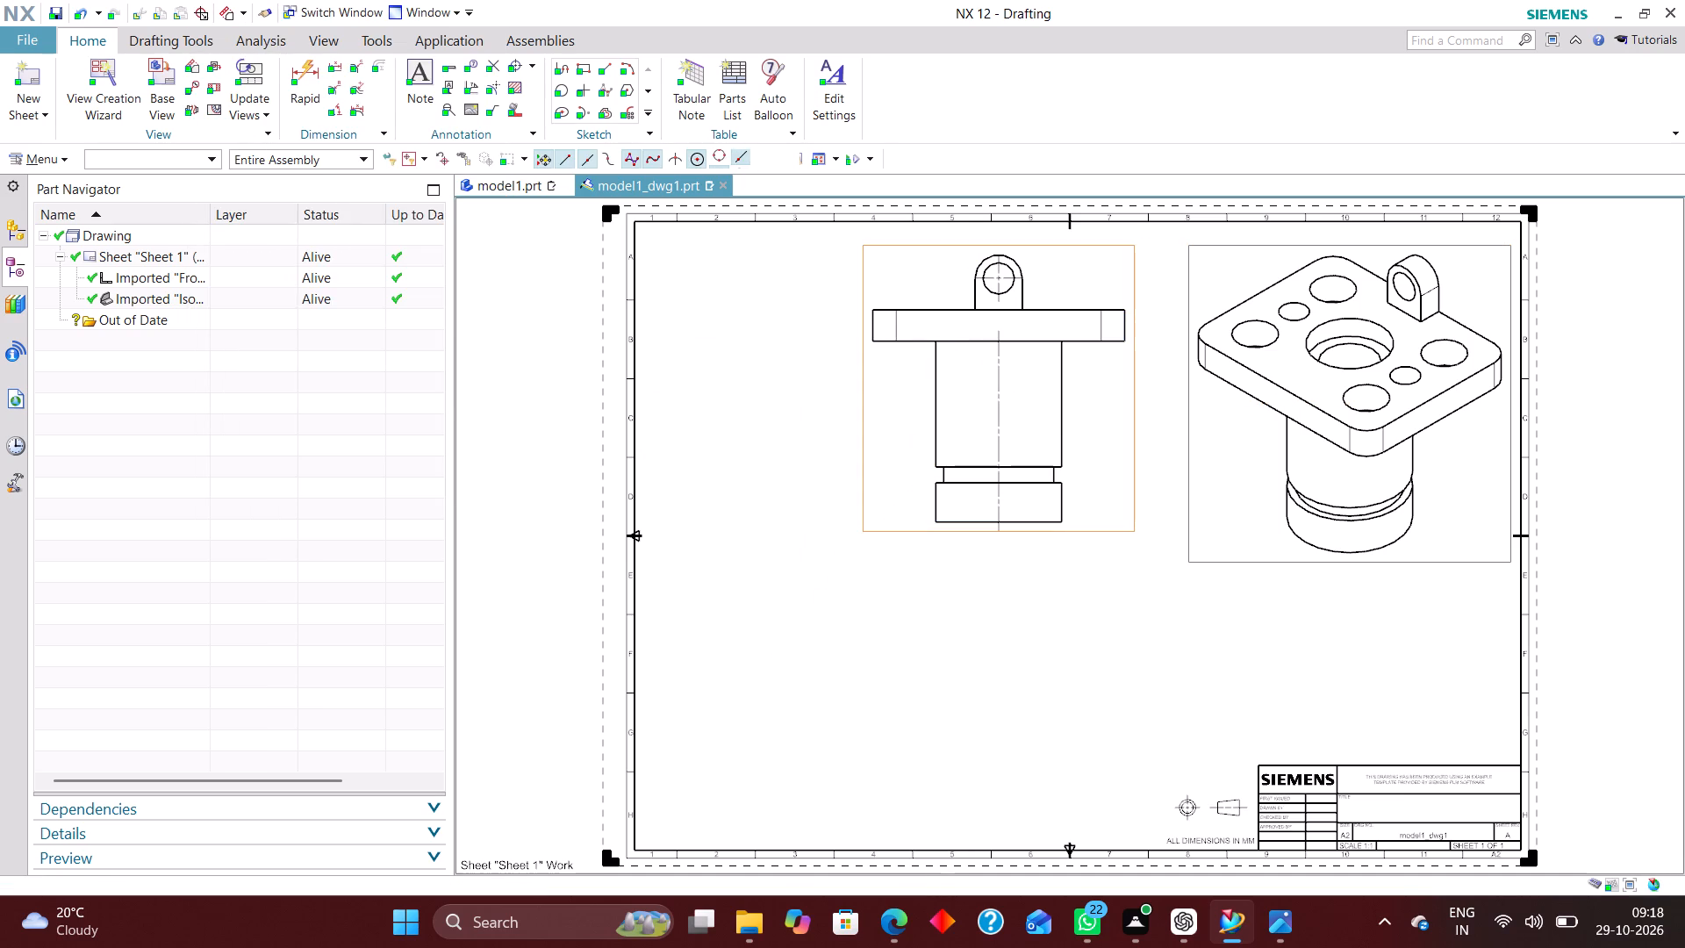
pyautogui.click(475, 400)
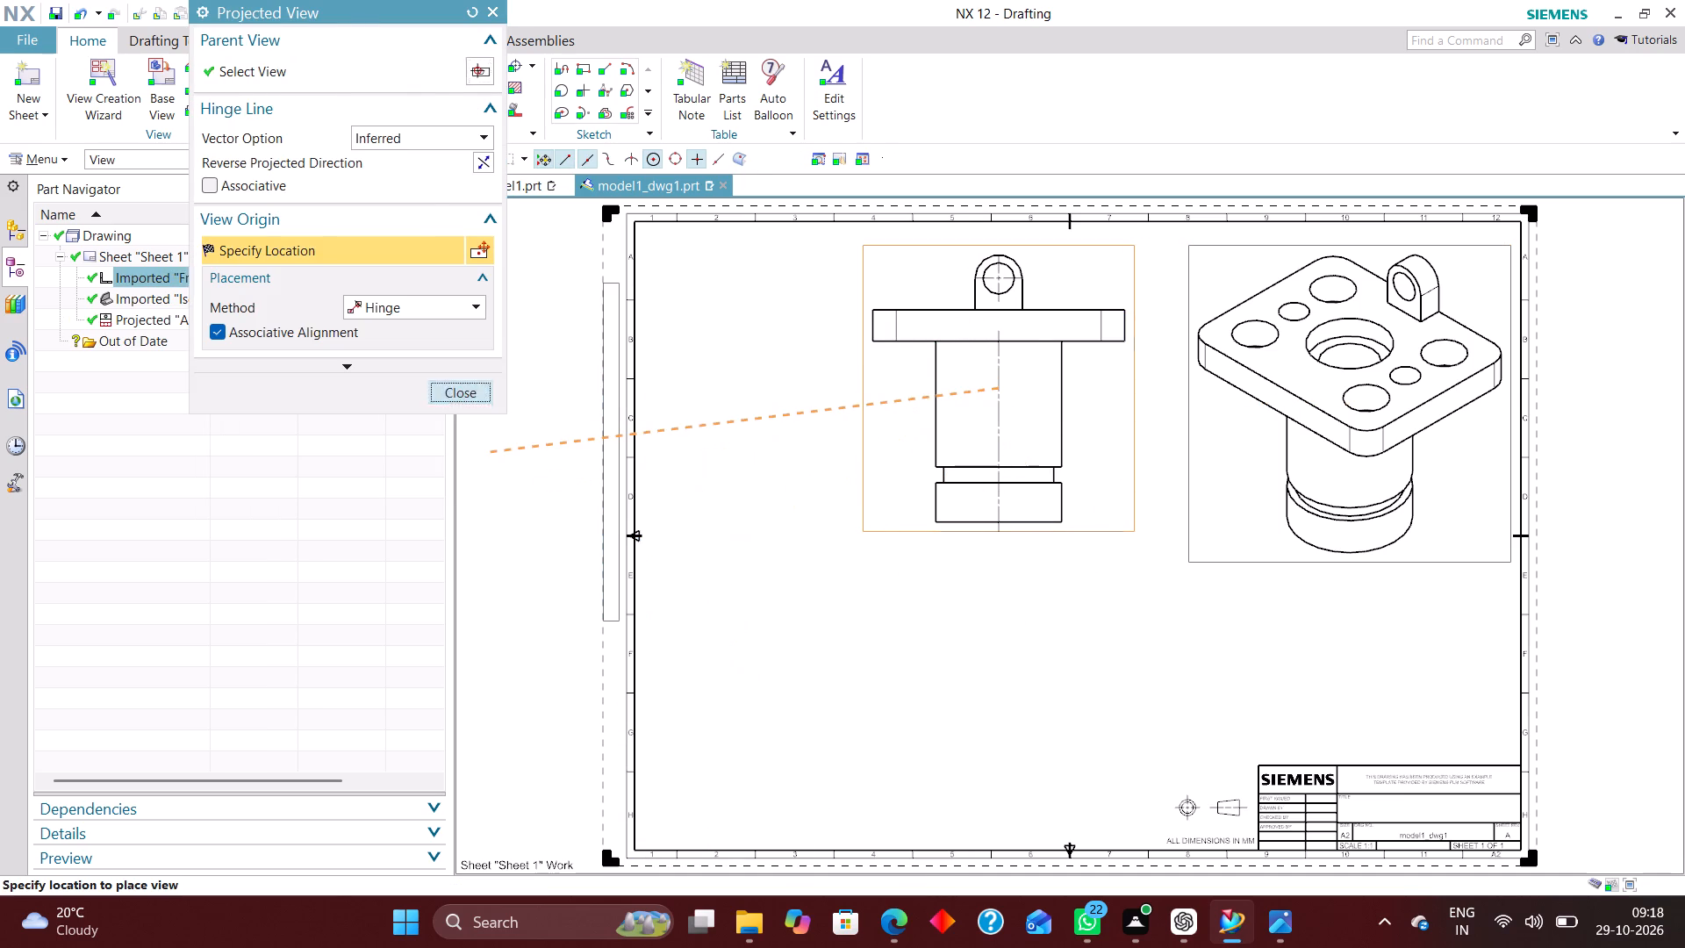
# Place a Top base view at 1:1 scale below the front view and shift it slightly to the right.
pyautogui.click(165, 72)
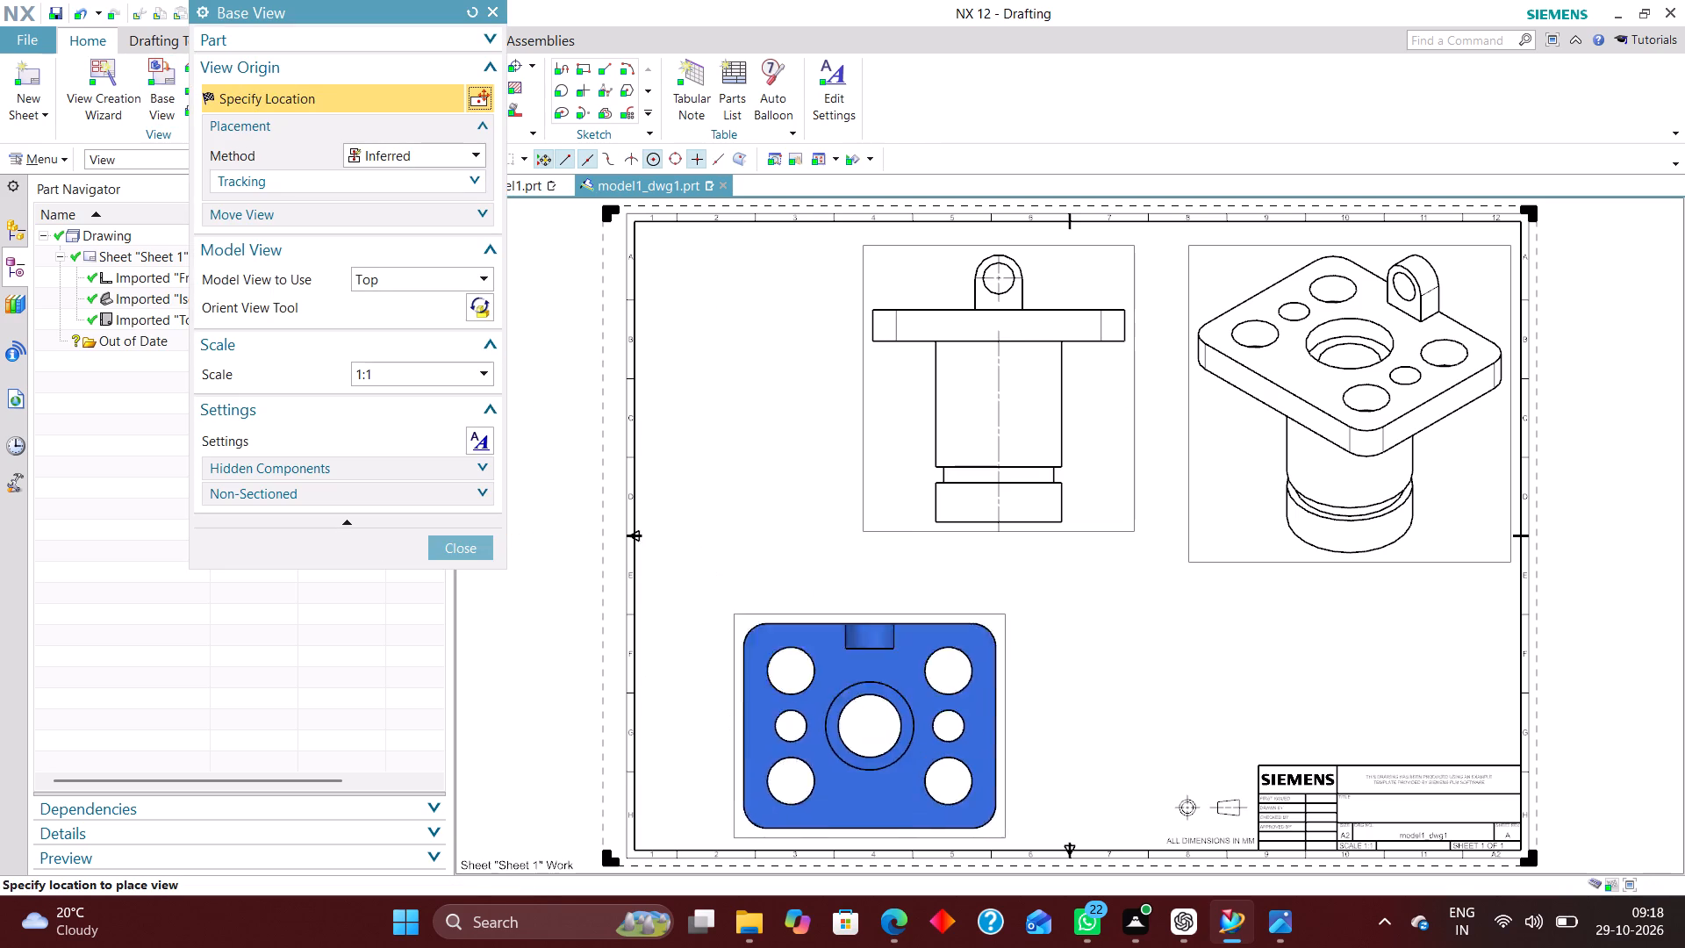
pyautogui.click(890, 694)
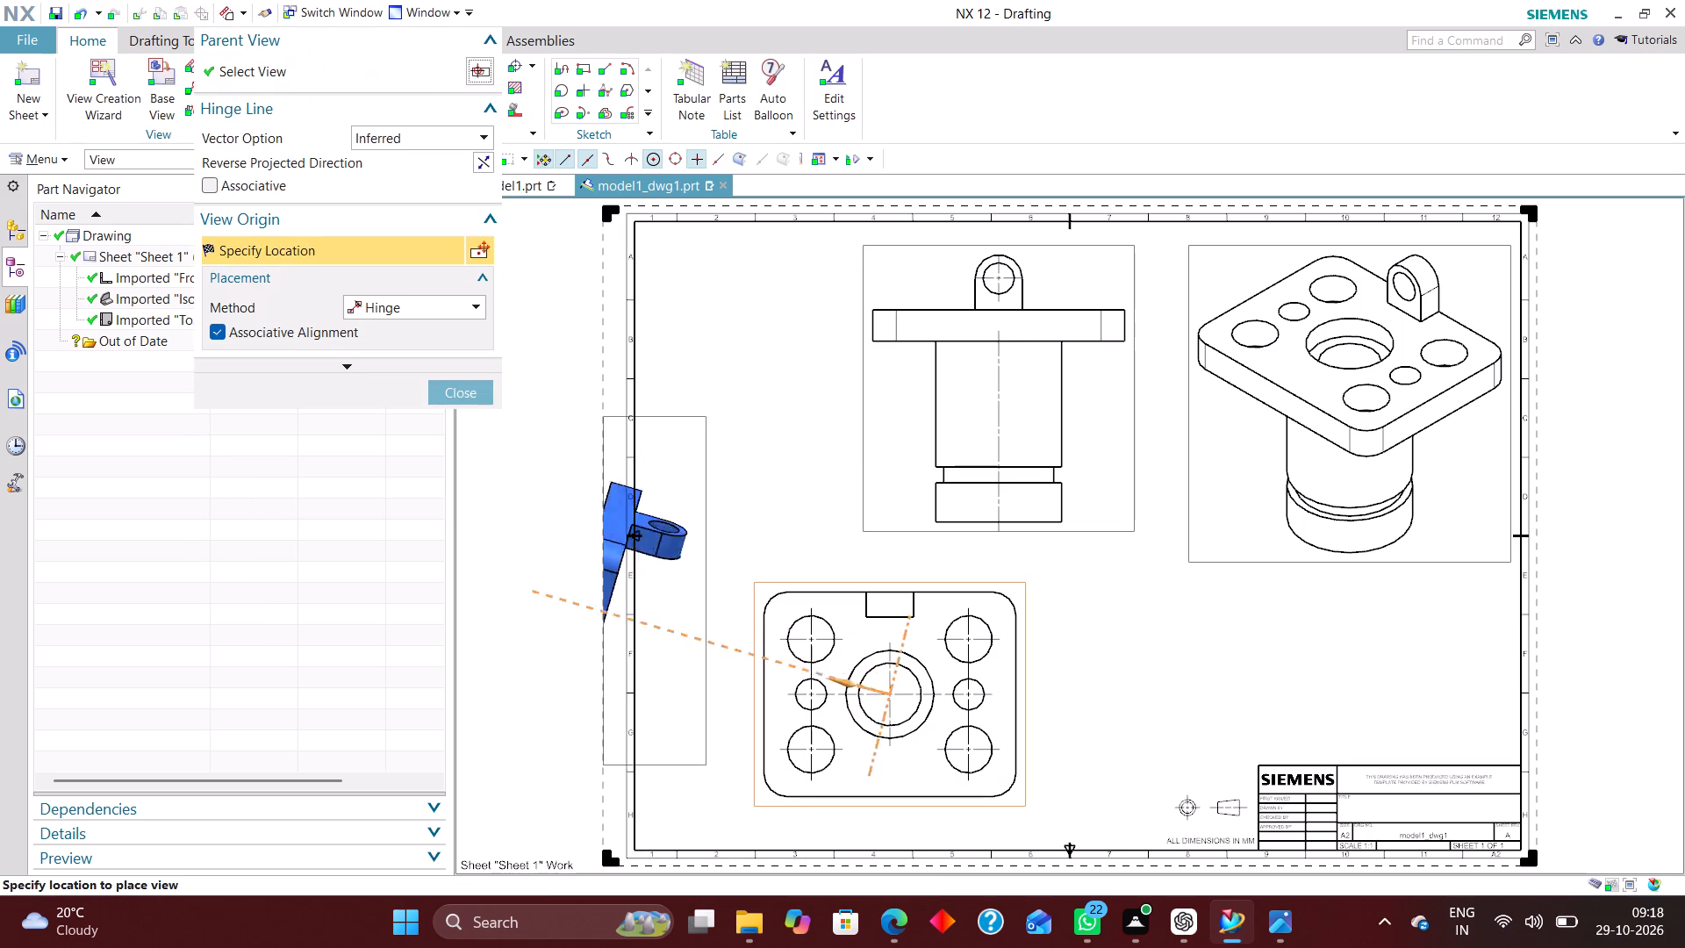
pyautogui.click(469, 390)
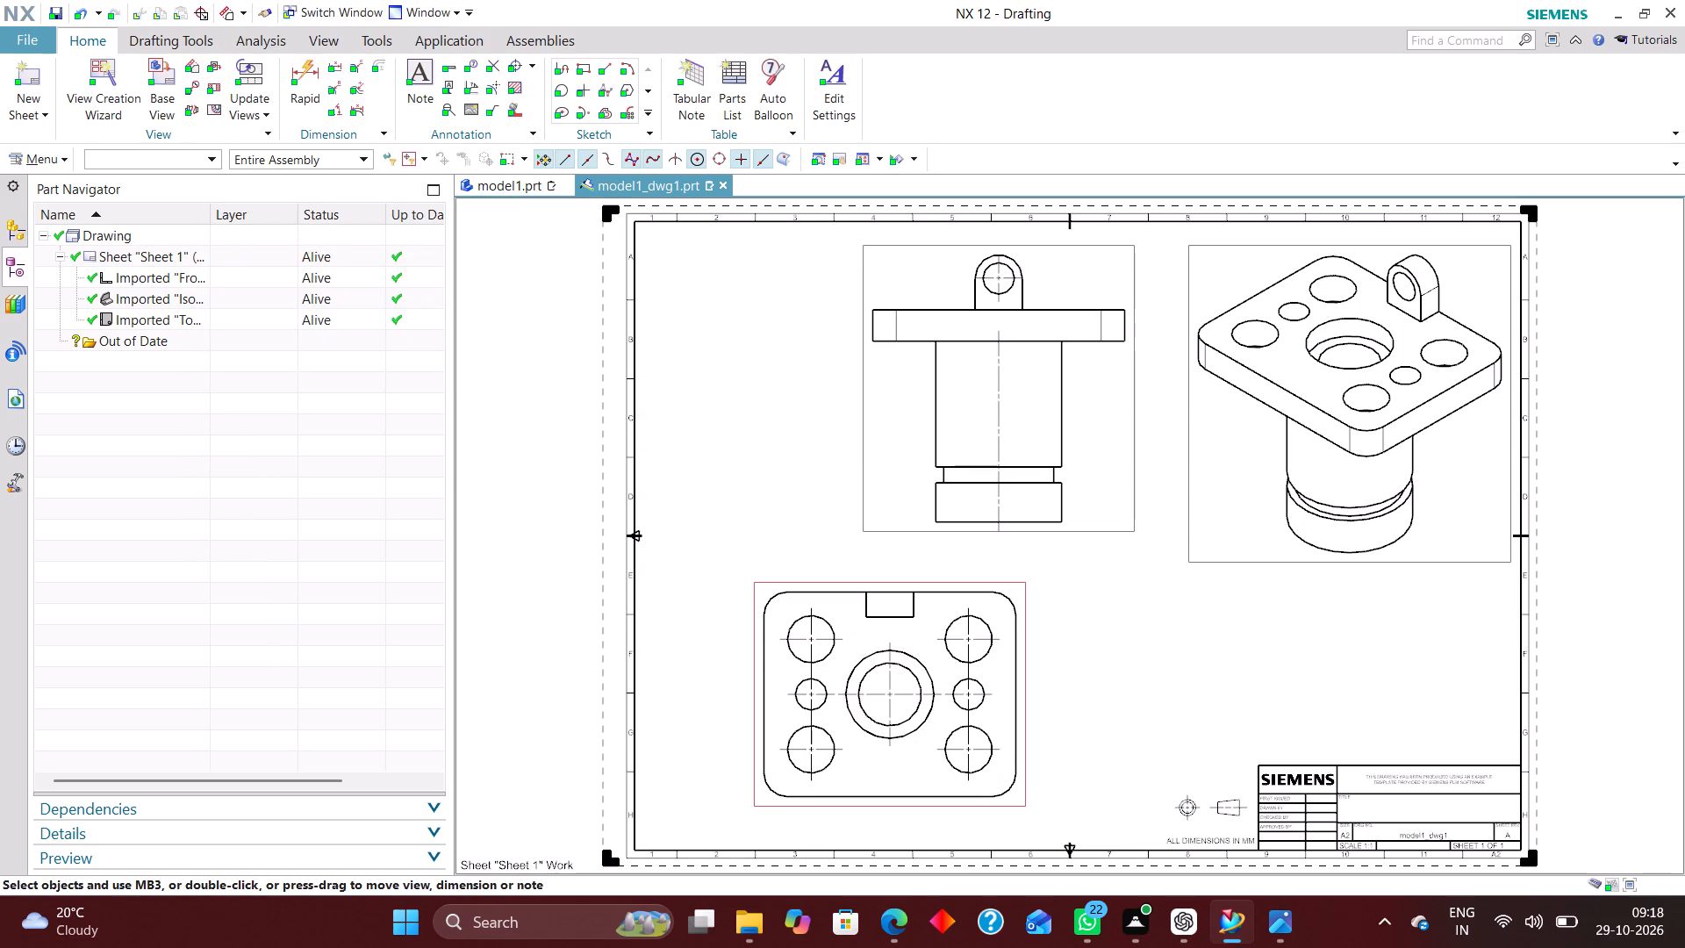
pyautogui.moveTo(1027, 641); pyautogui.dragTo(1058, 643)
# Set the isometric view's scale to 1:2.
pyautogui.rightClick(1279, 561)
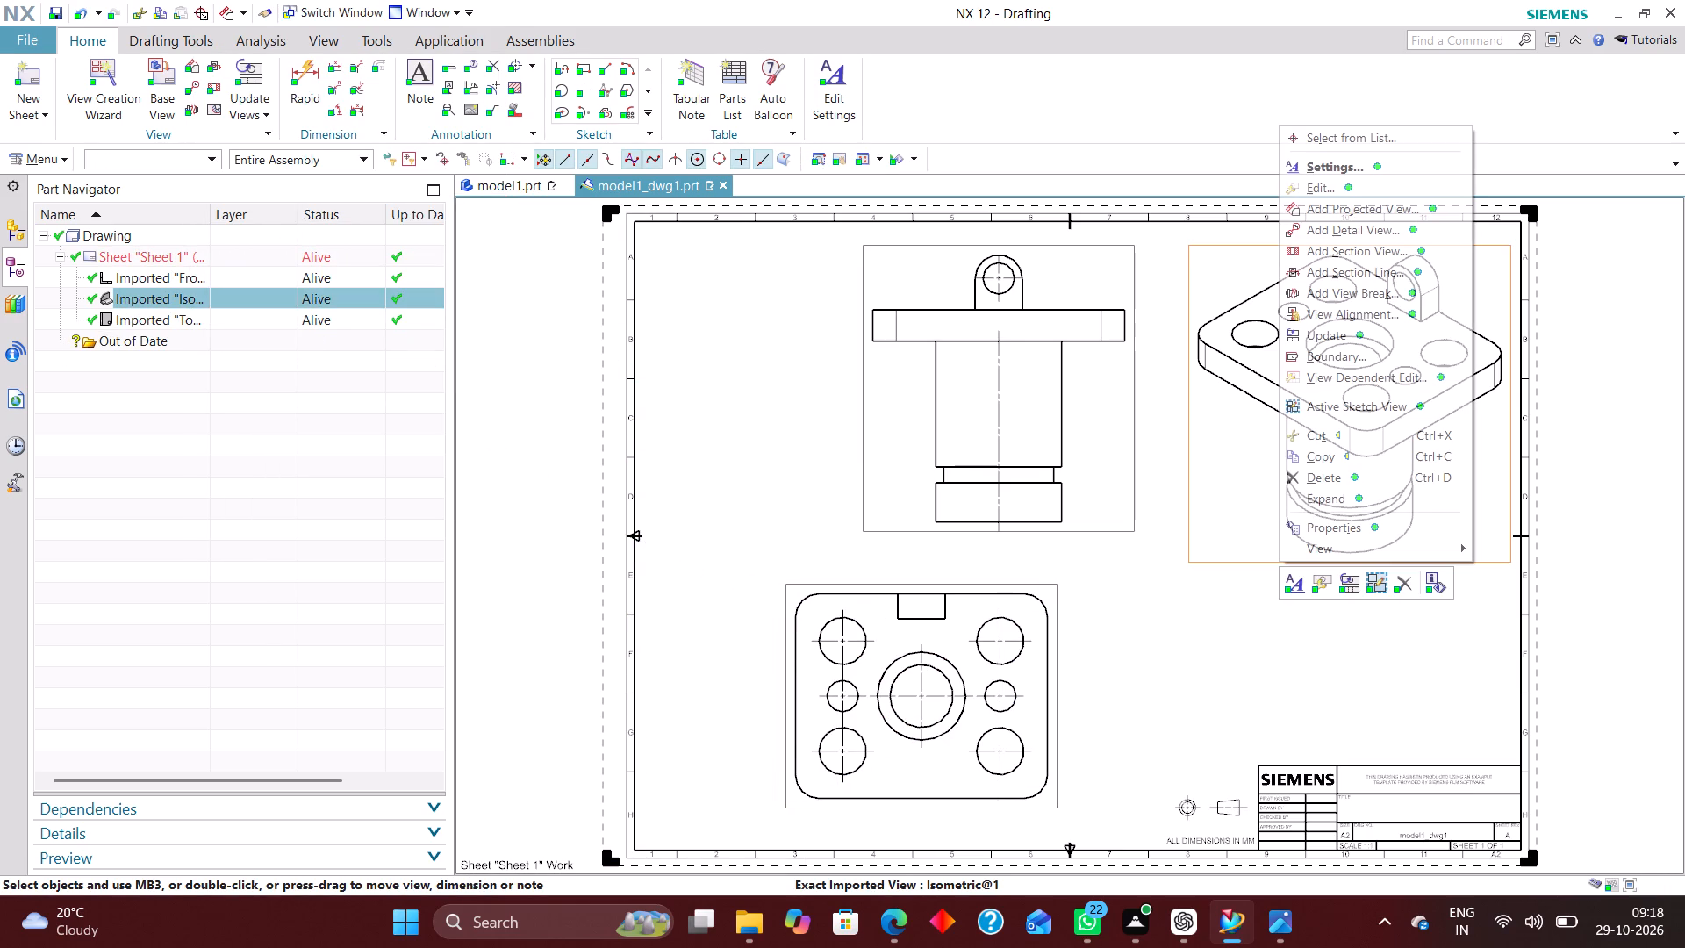
pyautogui.click(1326, 162)
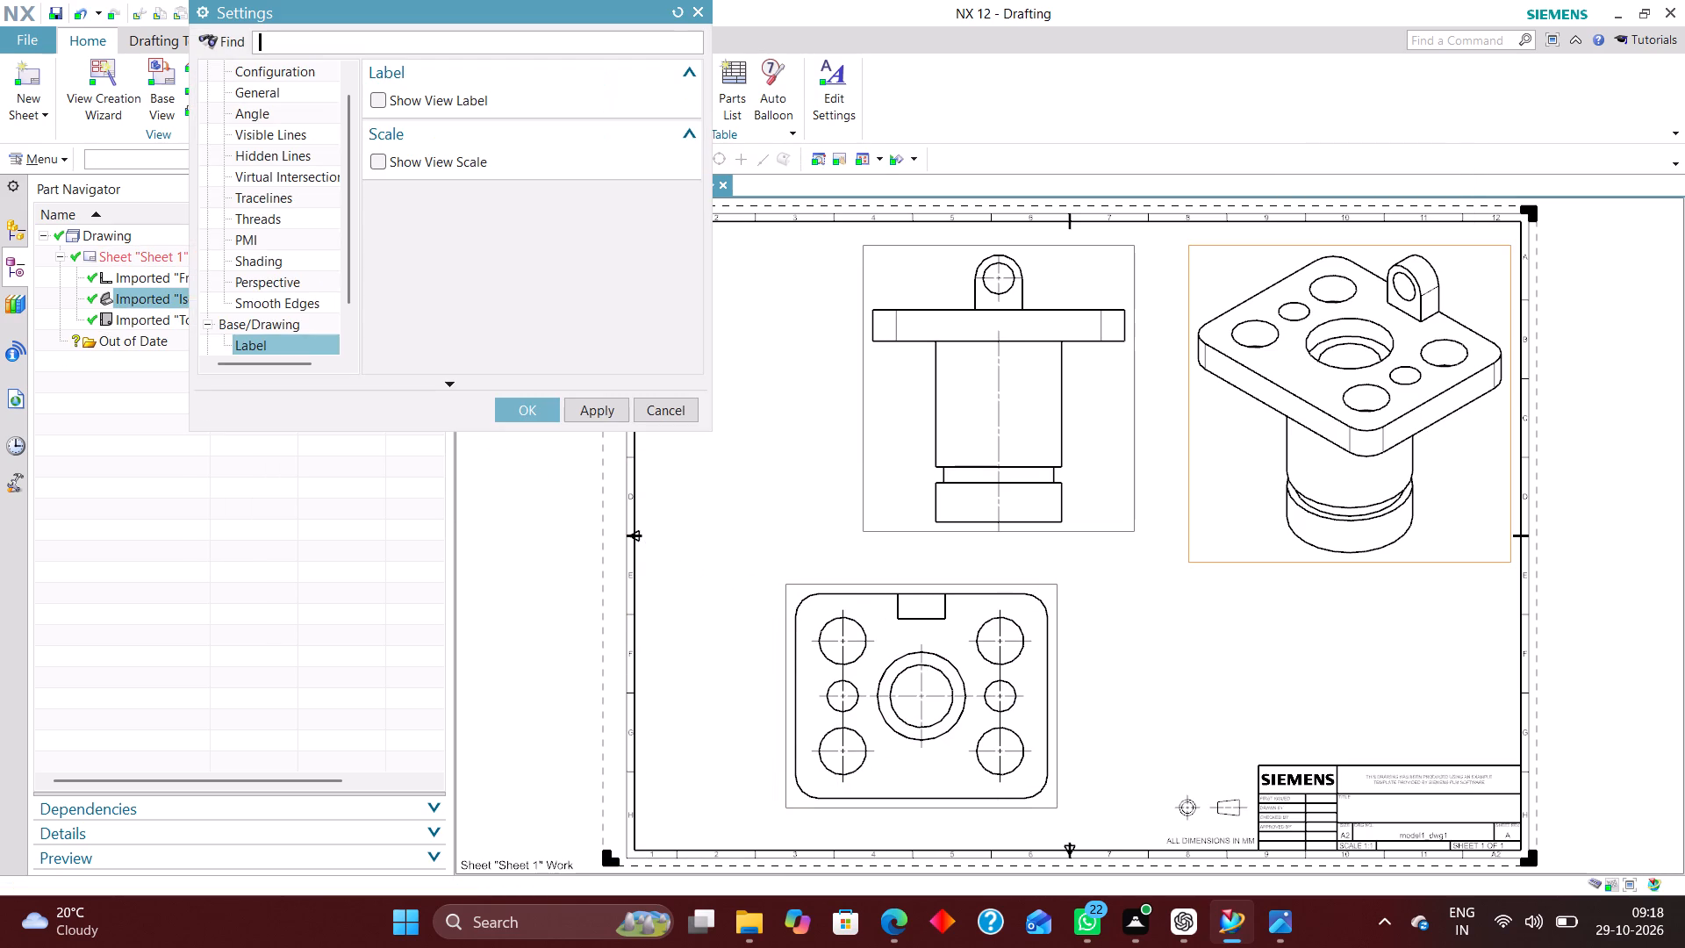
pyautogui.scroll(5, 273, 90)
pyautogui.click(278, 117)
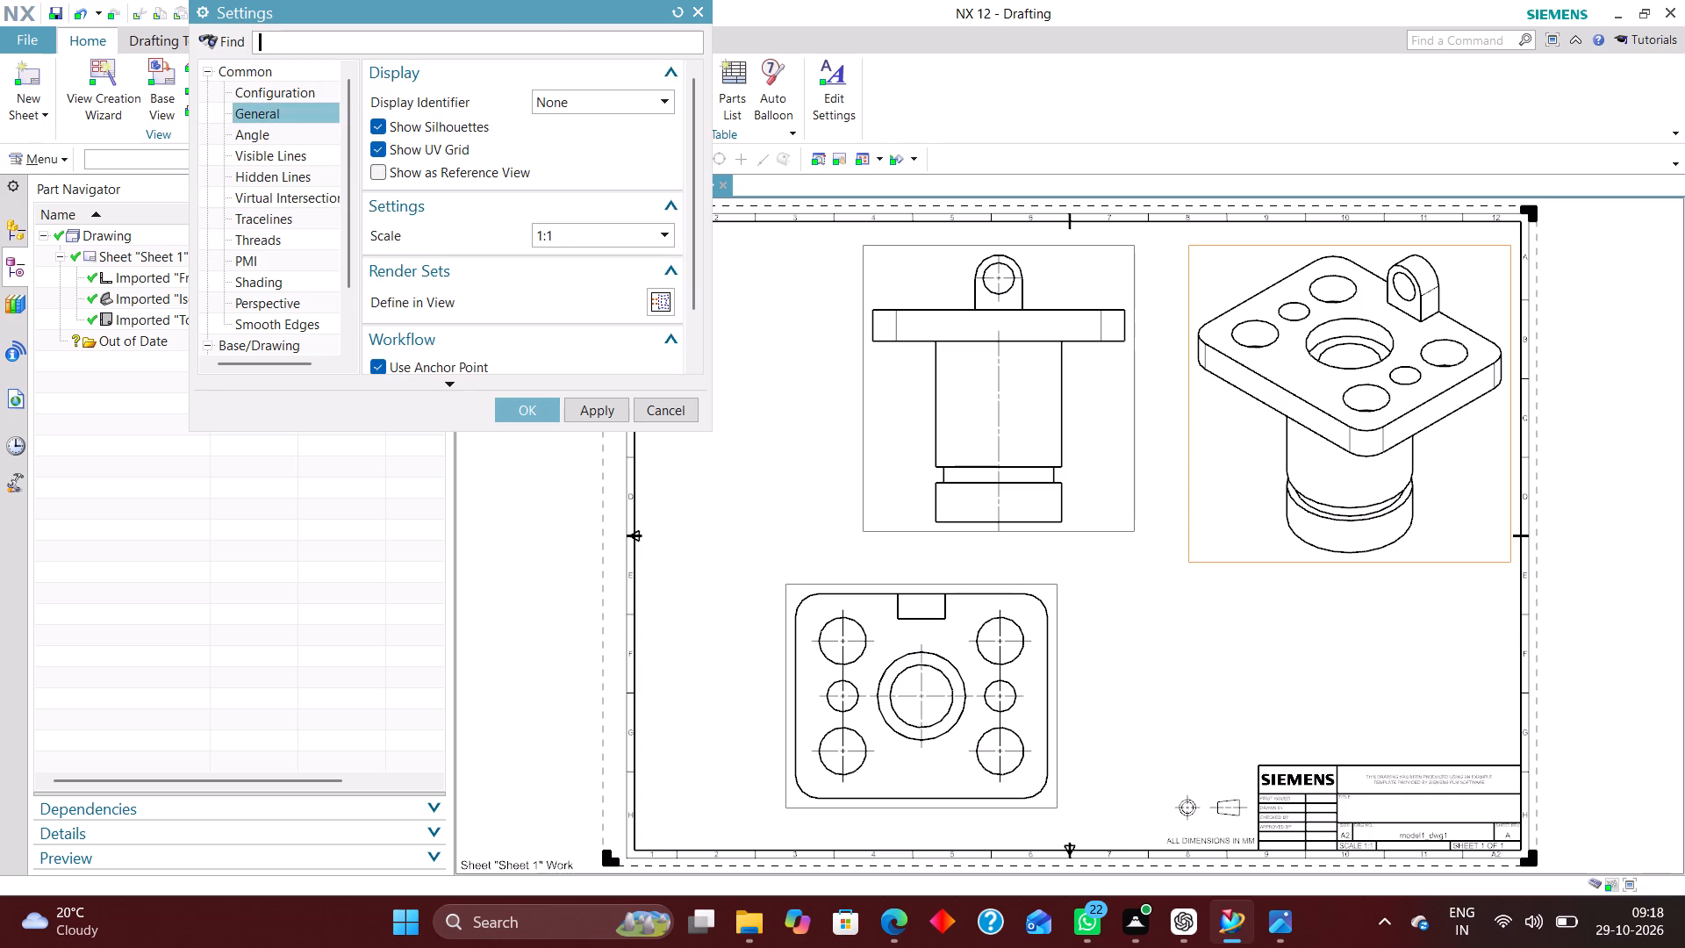
pyautogui.click(613, 232)
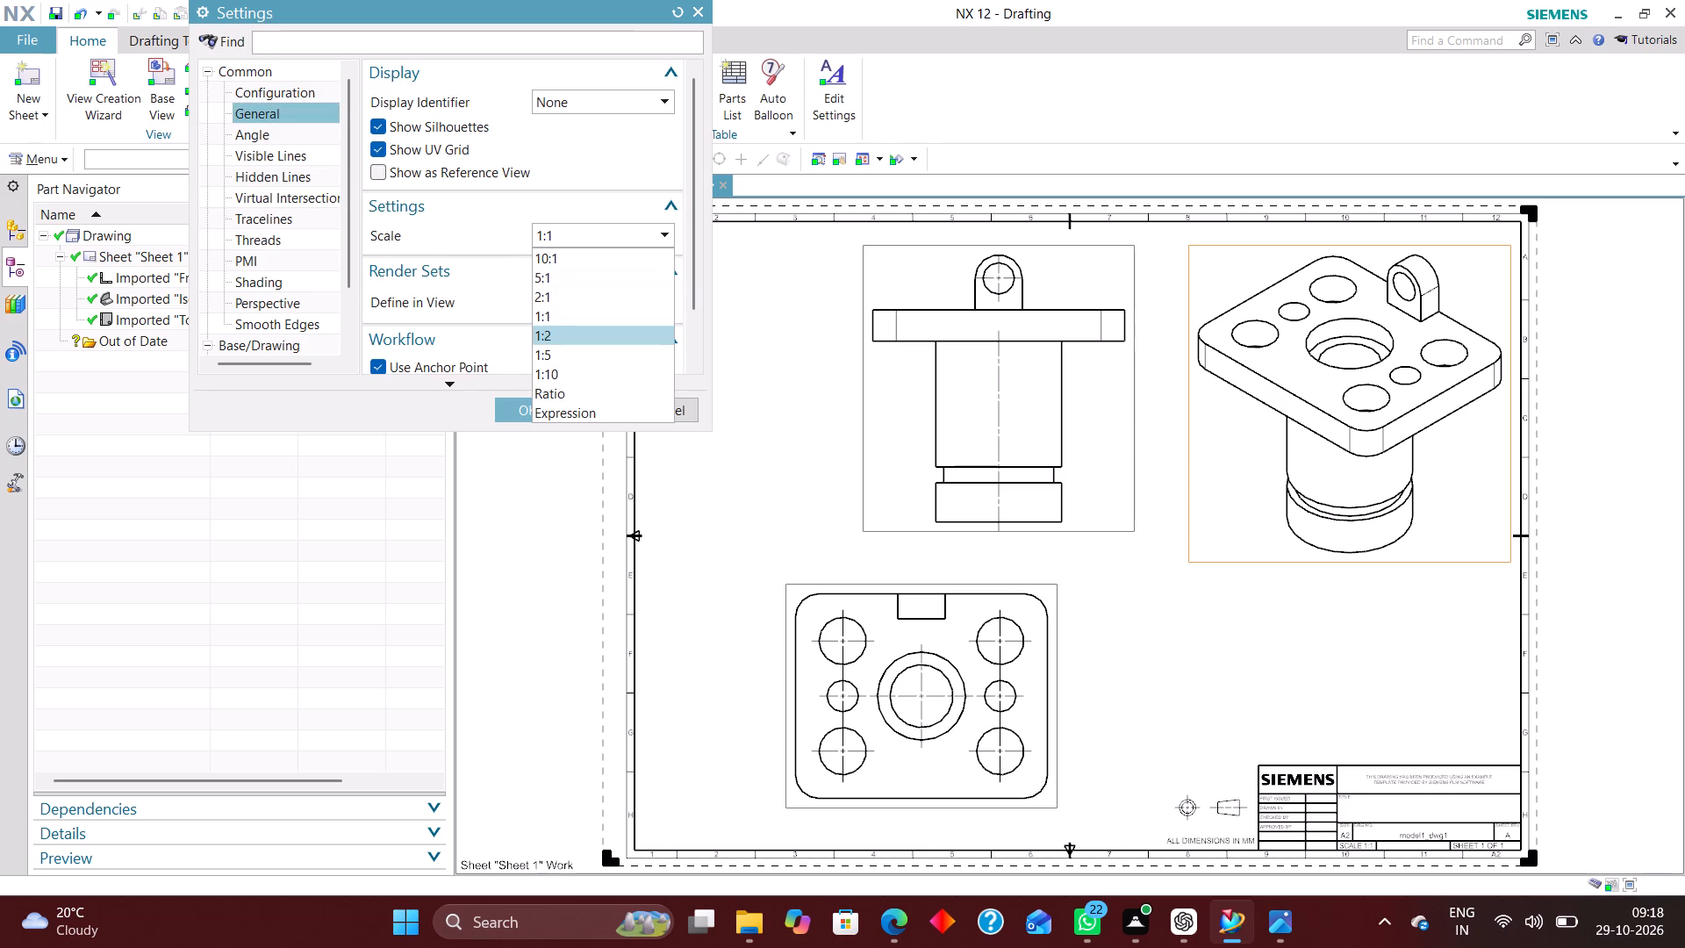
pyautogui.click(568, 332)
pyautogui.click(530, 414)
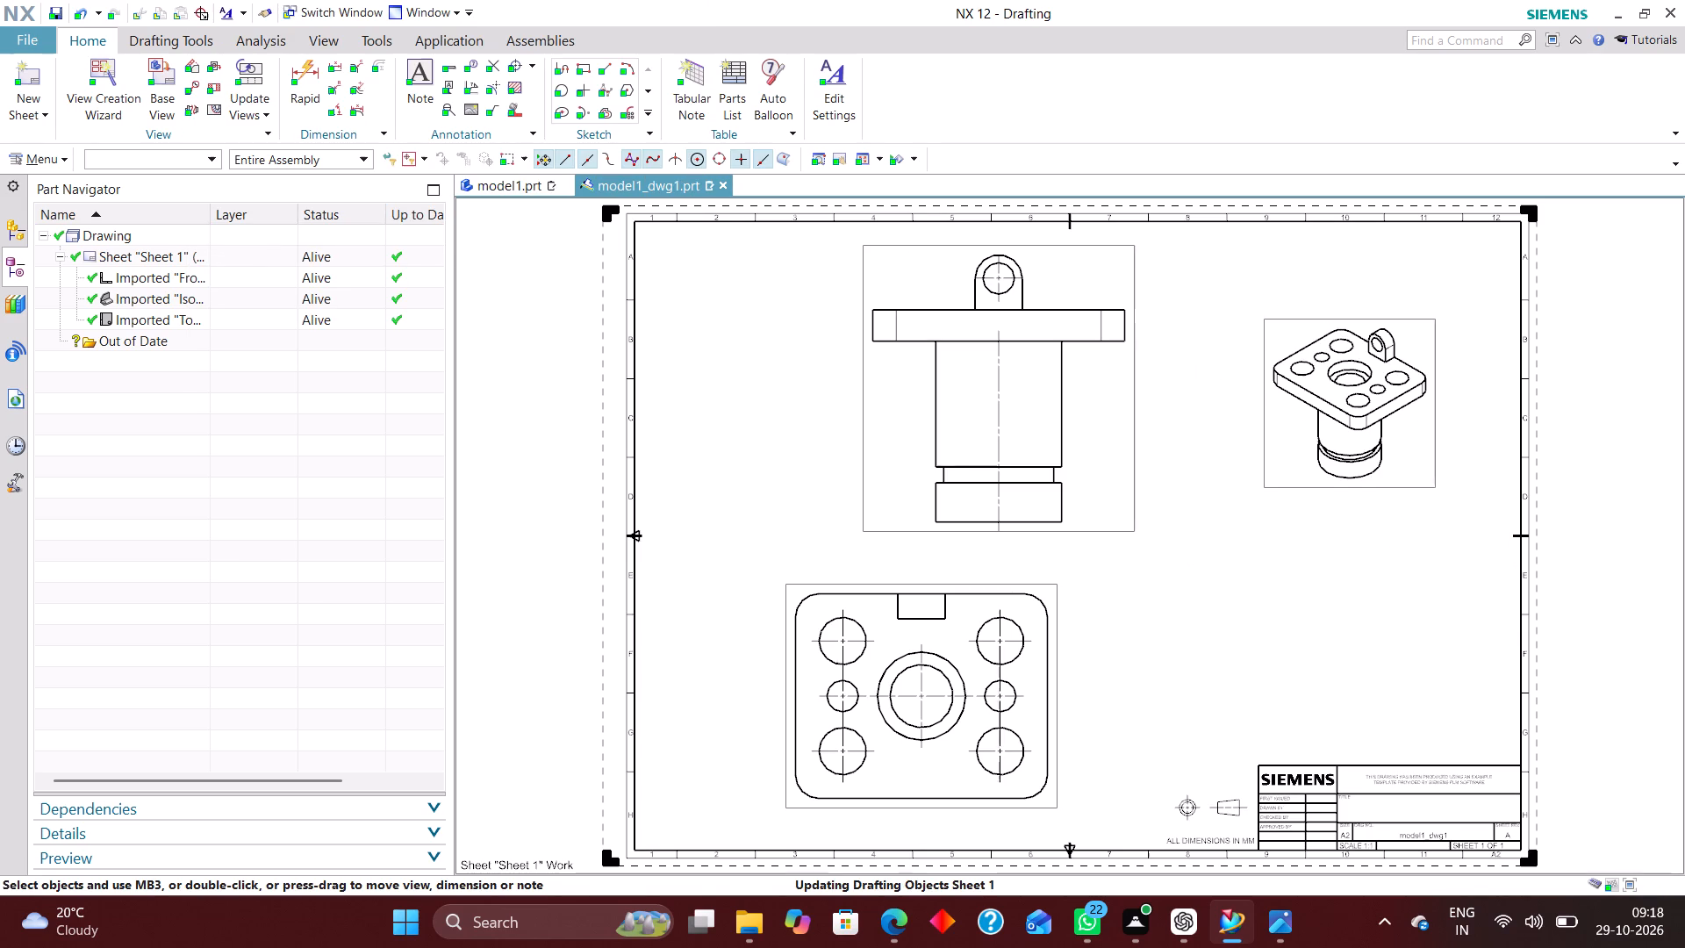
# Move the front view right towards the isometric view and shift the top view right beneath it.
pyautogui.moveTo(1129, 456); pyautogui.dragTo(1237, 449)
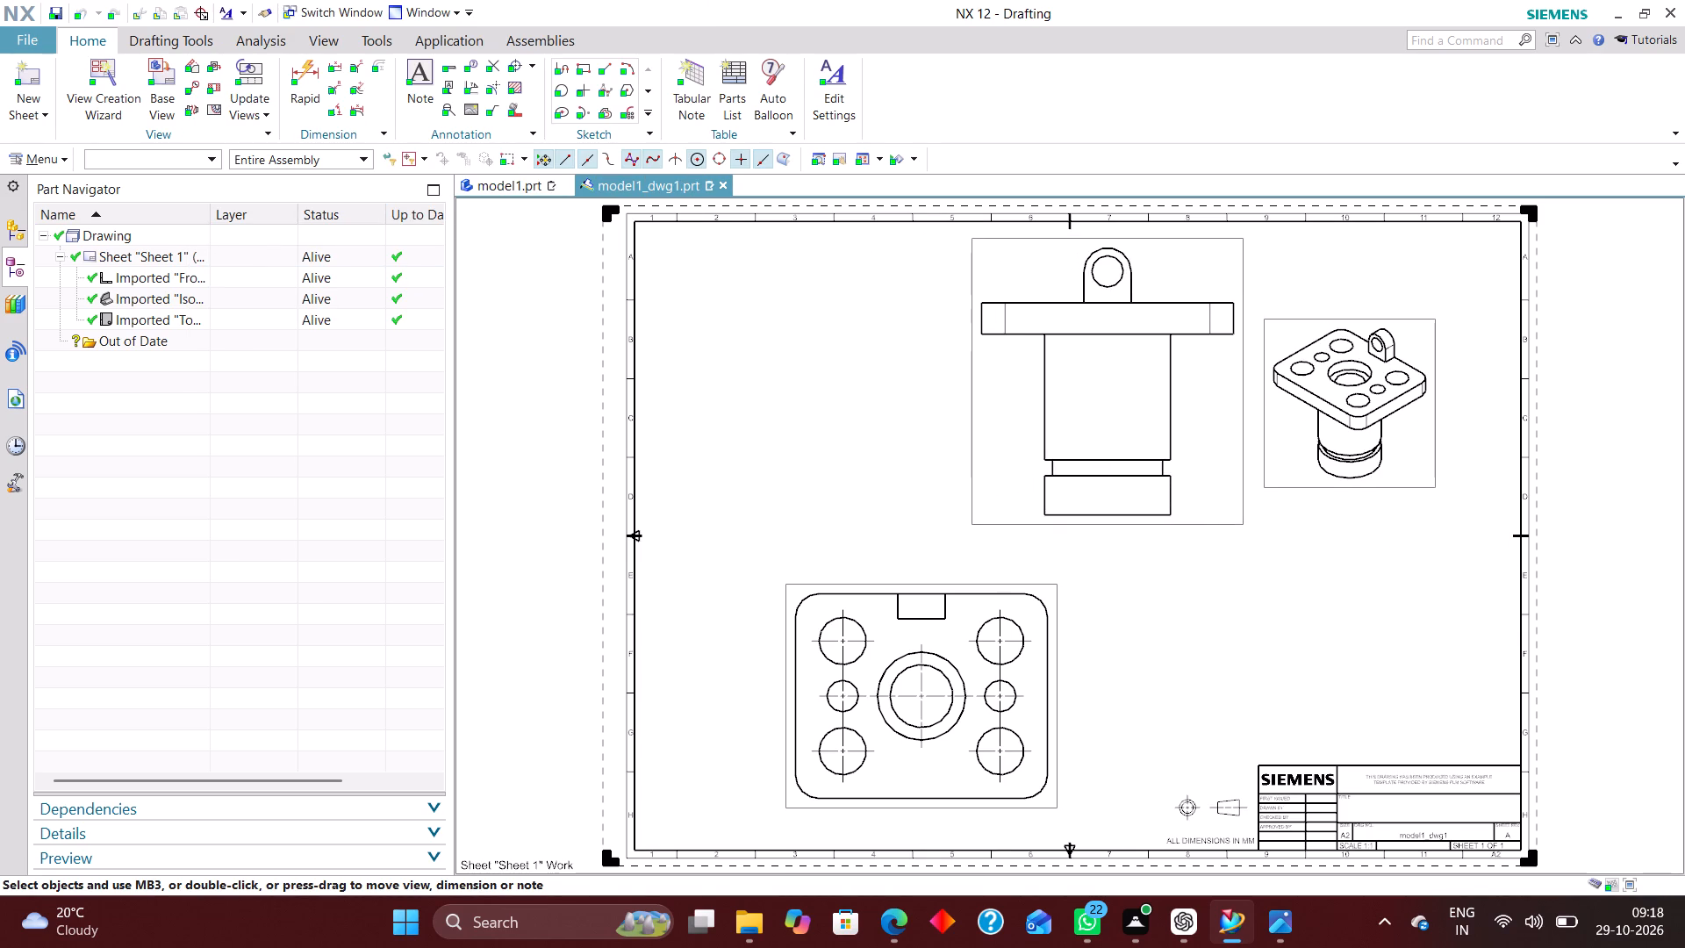
pyautogui.moveTo(1237, 449); pyautogui.dragTo(1223, 448)
pyautogui.moveTo(1058, 659); pyautogui.dragTo(1076, 661)
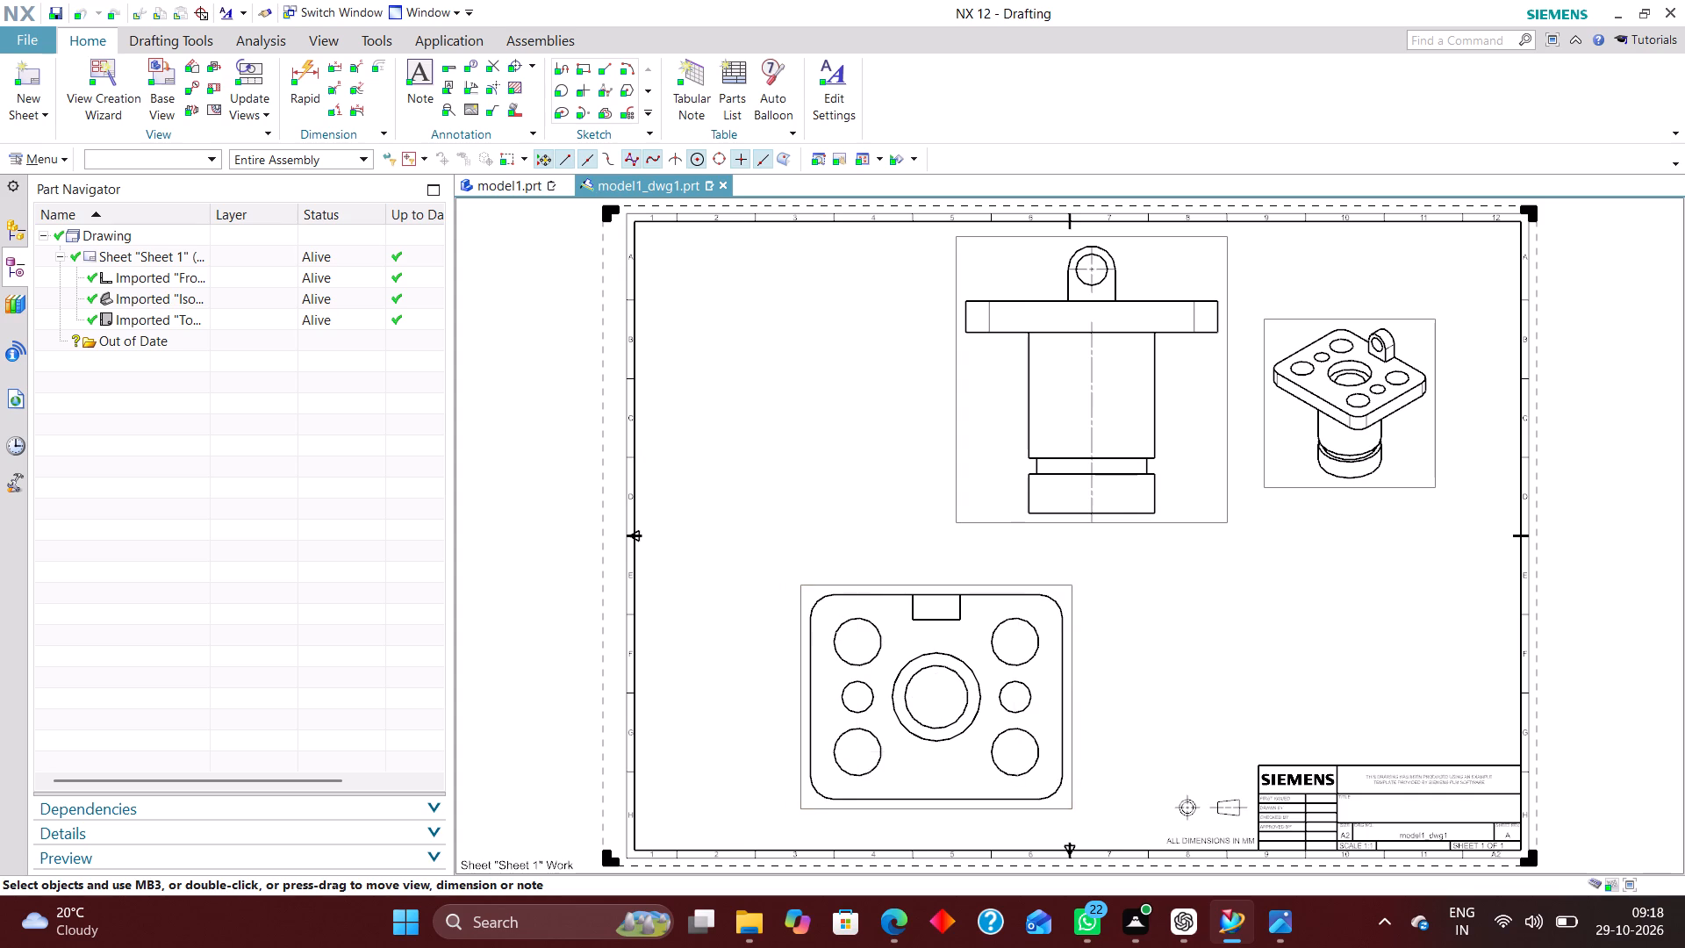
pyautogui.moveTo(1076, 661); pyautogui.dragTo(1104, 654)
# In the isometric view's settings, show the view label below the view and set its label type to Name.
pyautogui.rightClick(1309, 492)
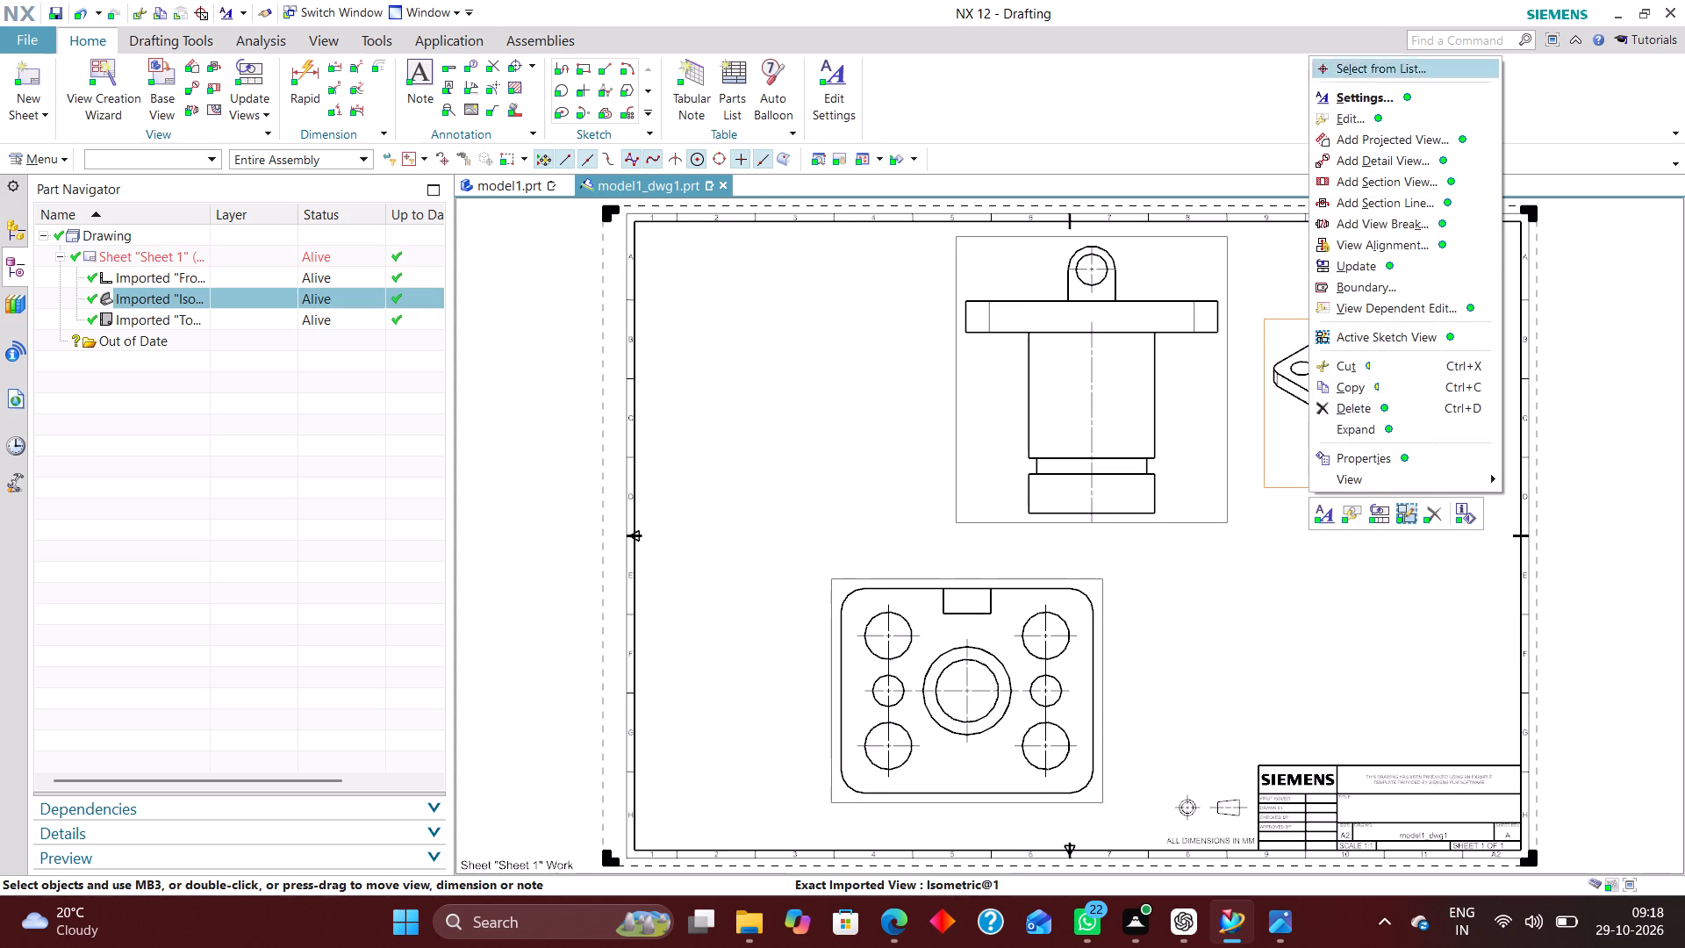
pyautogui.click(1399, 99)
pyautogui.scroll(-5, 239, 245)
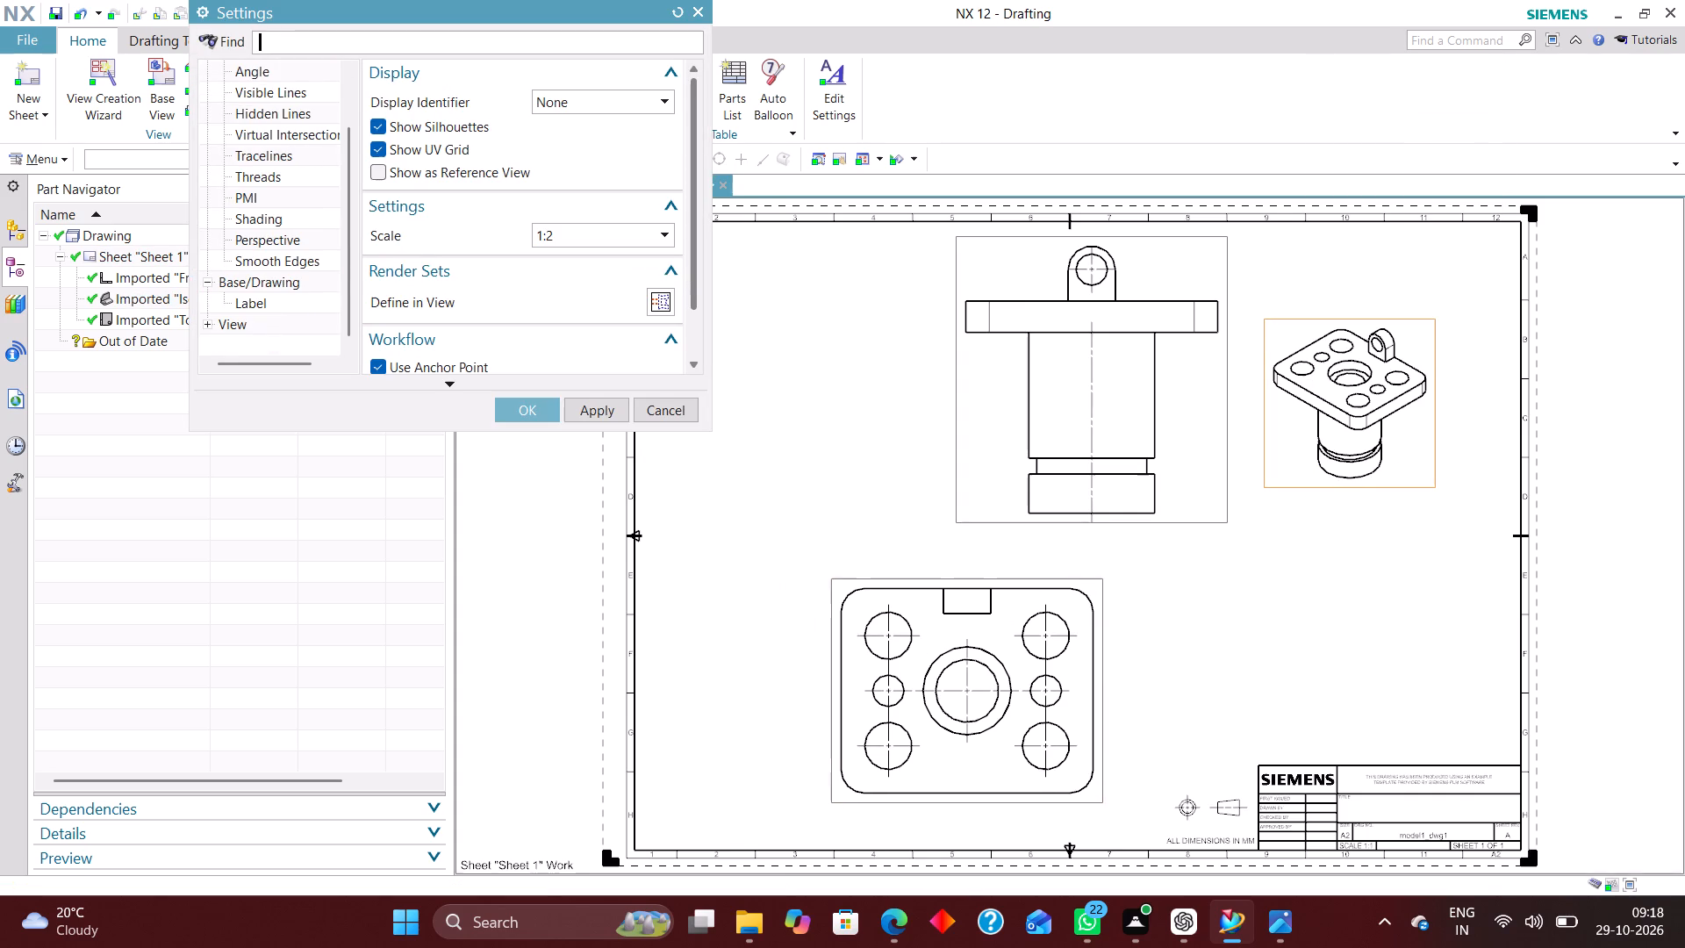
pyautogui.click(279, 301)
pyautogui.scroll(-3, 289, 262)
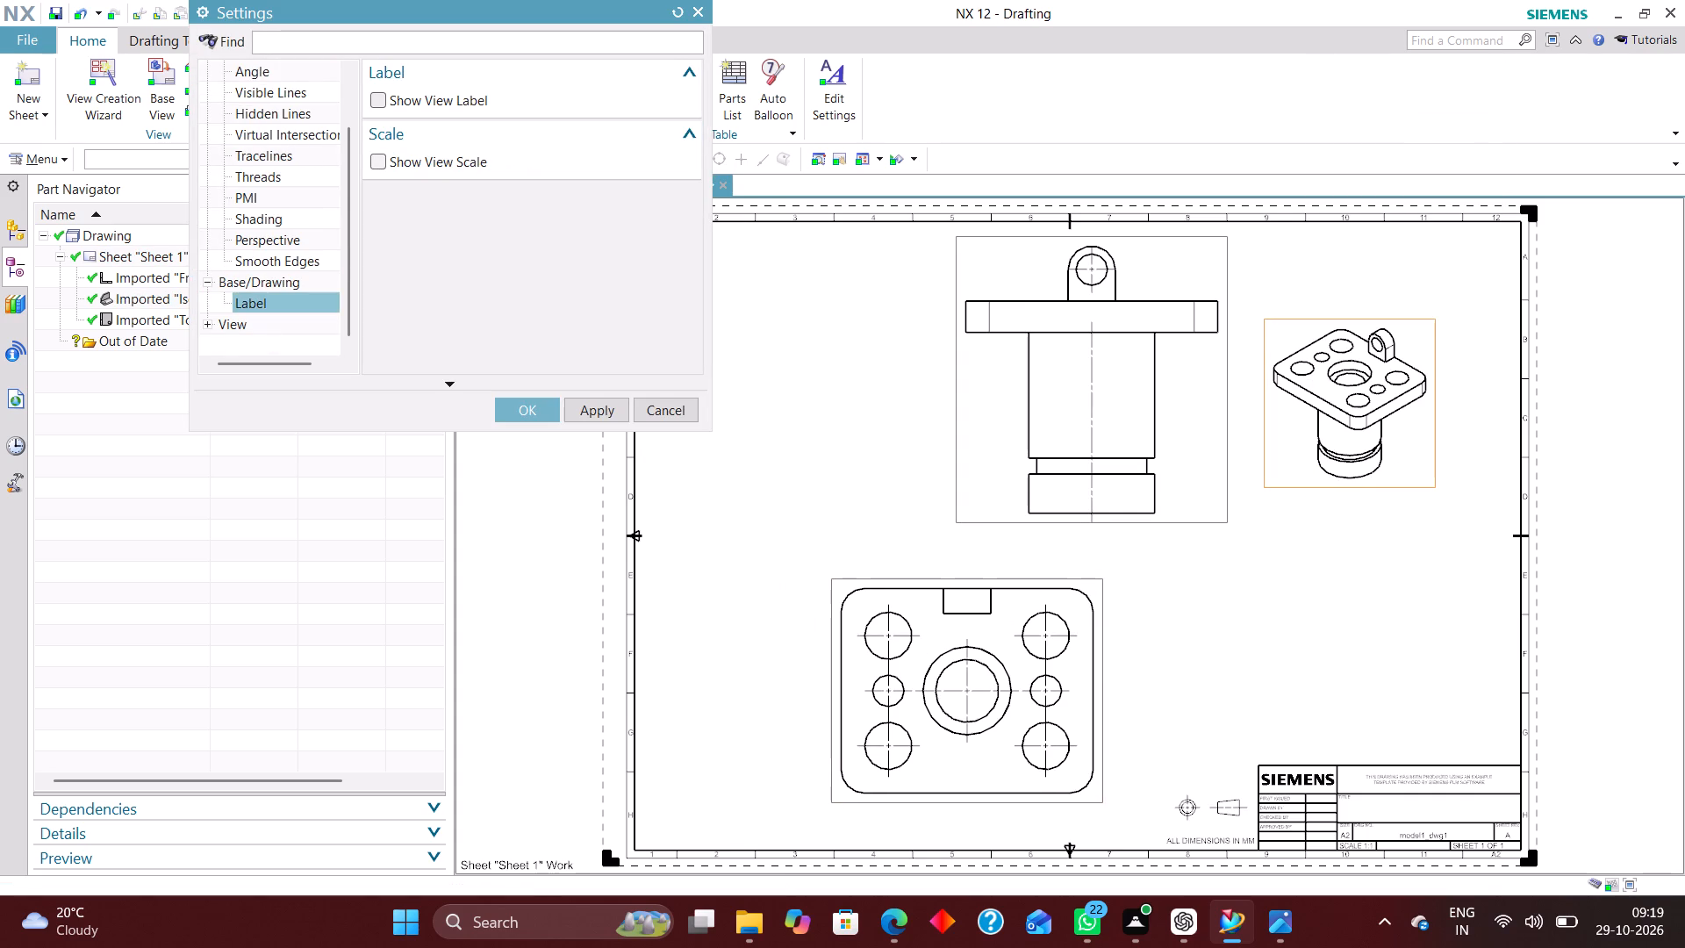
pyautogui.click(378, 89)
pyautogui.click(382, 101)
pyautogui.click(620, 187)
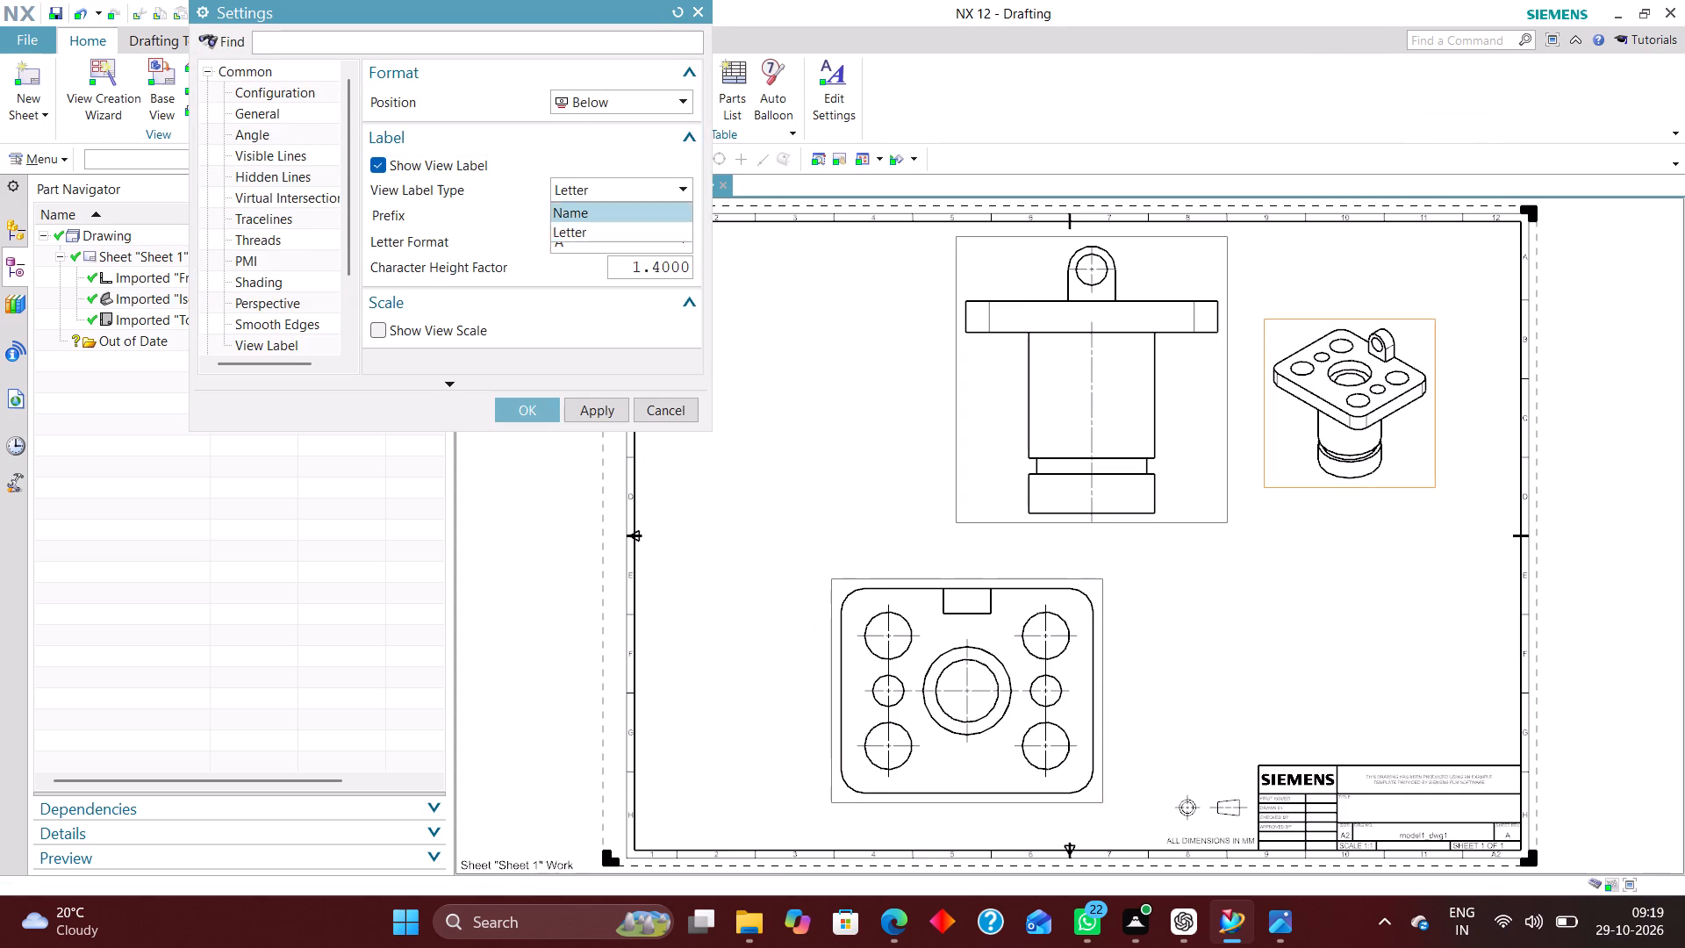
pyautogui.click(612, 205)
# Show the isometric view's scale below its label with prefix SCALE, ratio format, and both character height factors set to 1.
pyautogui.click(383, 255)
pyautogui.click(606, 301)
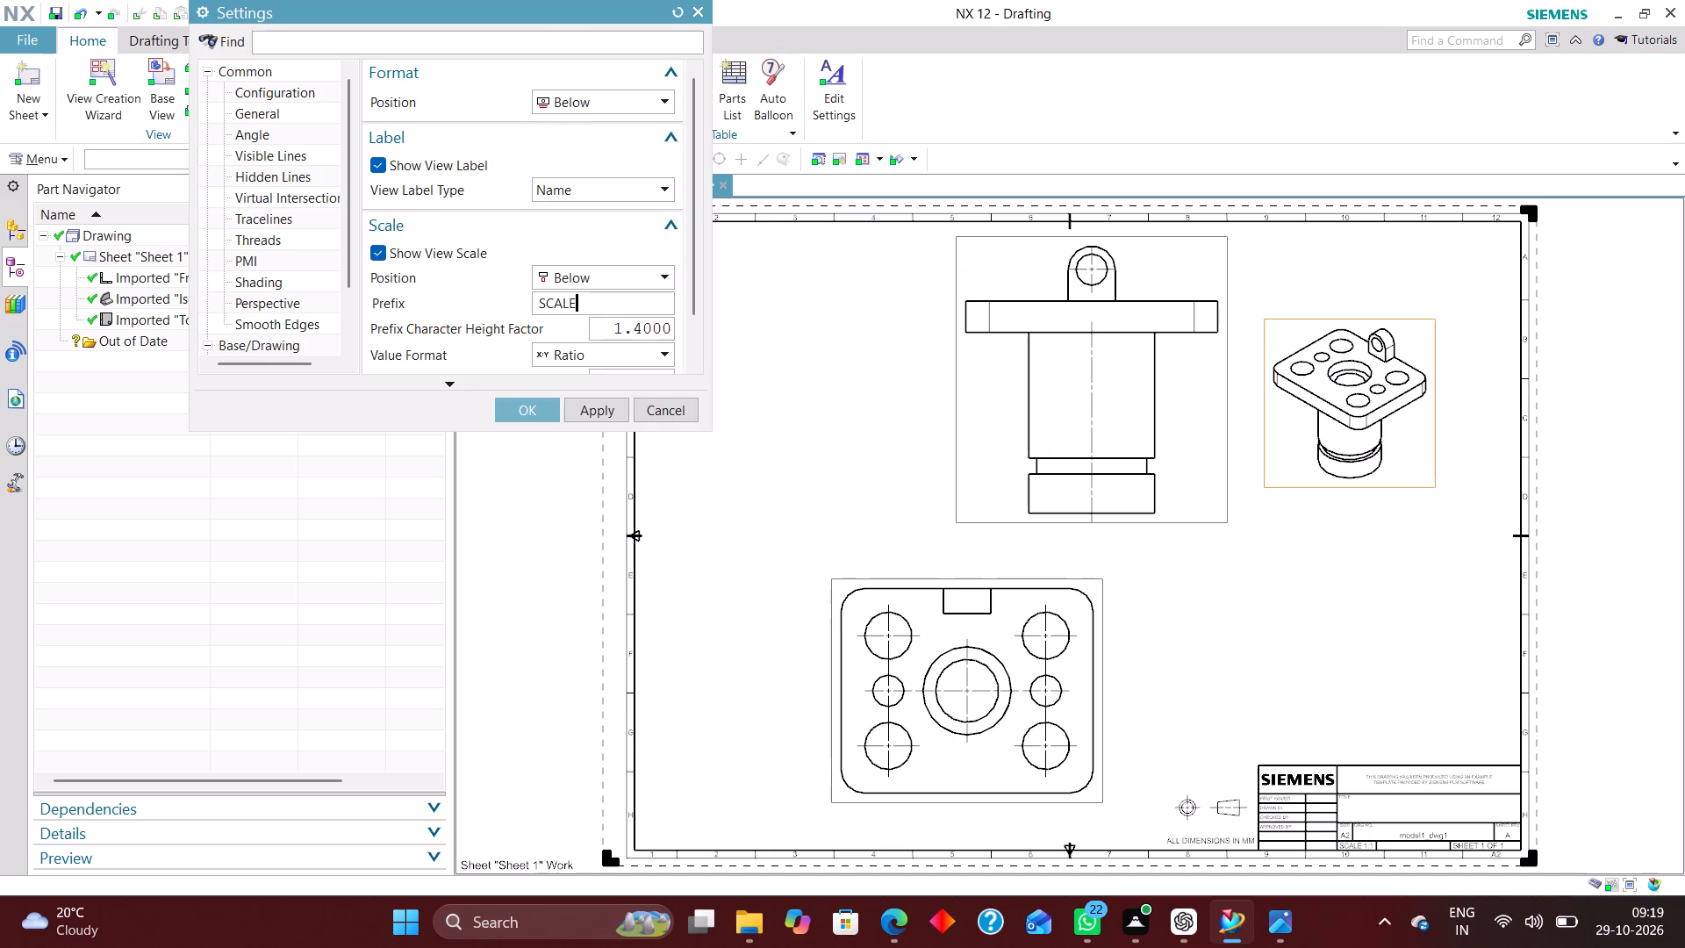
pyautogui.moveTo(613, 330); pyautogui.dragTo(792, 347)
pyautogui.press('1')
pyautogui.press('Return')
pyautogui.scroll(-4, 617, 315)
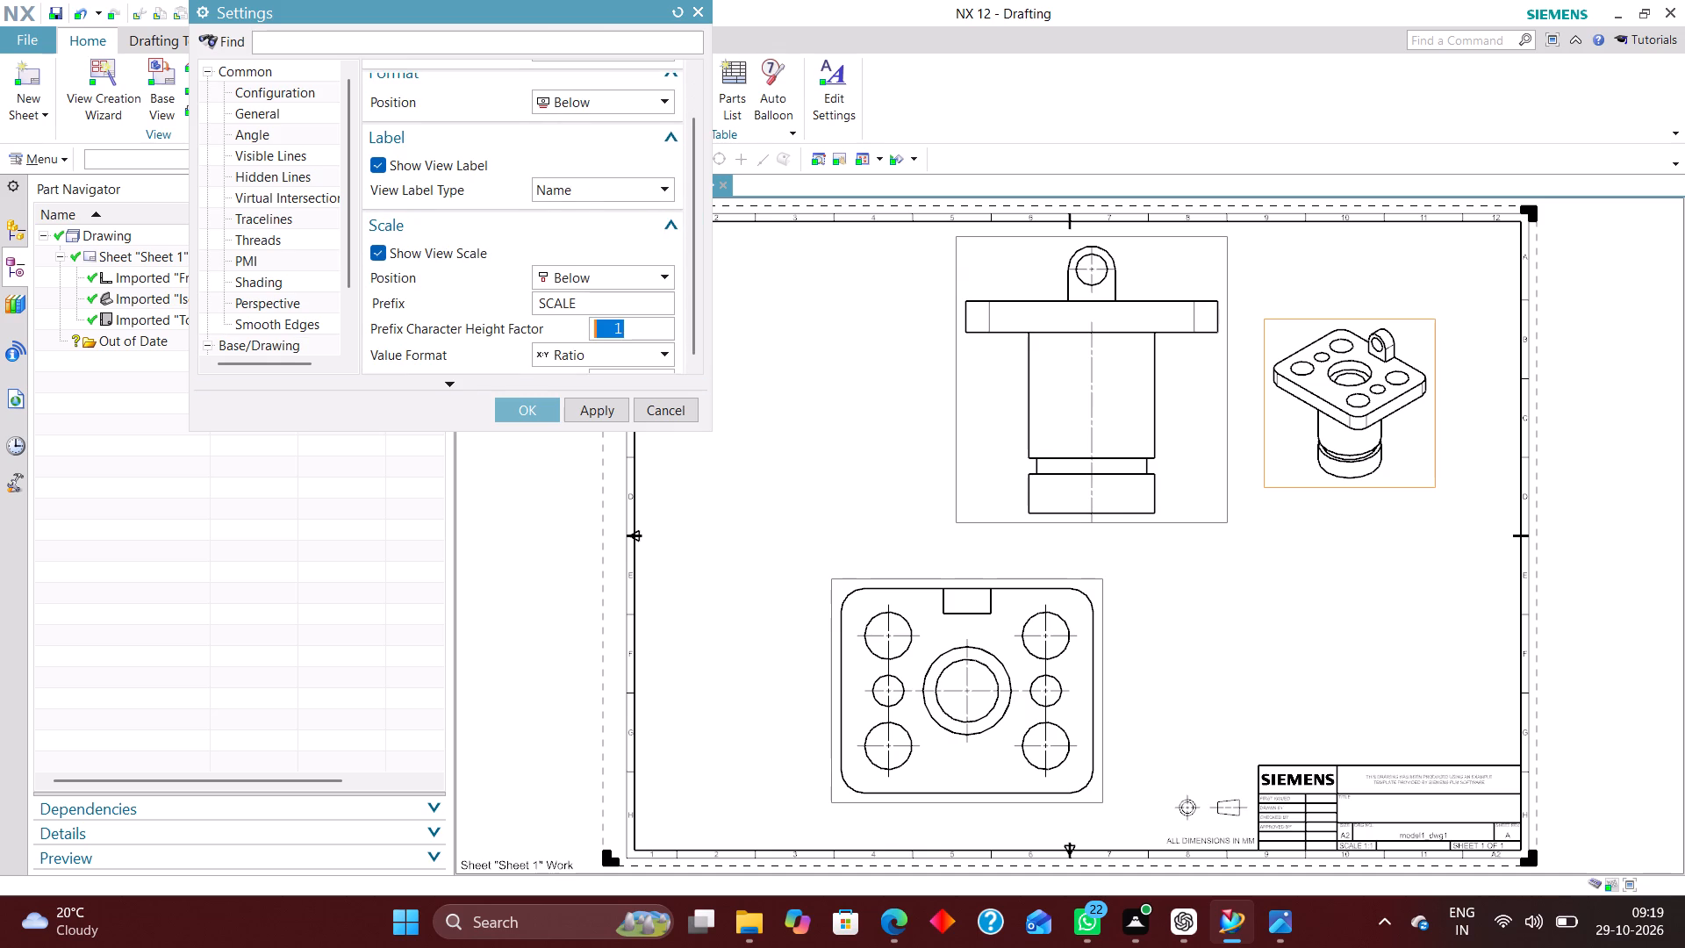
pyautogui.moveTo(606, 330); pyautogui.dragTo(827, 344)
pyautogui.press('1')
pyautogui.press('Return')
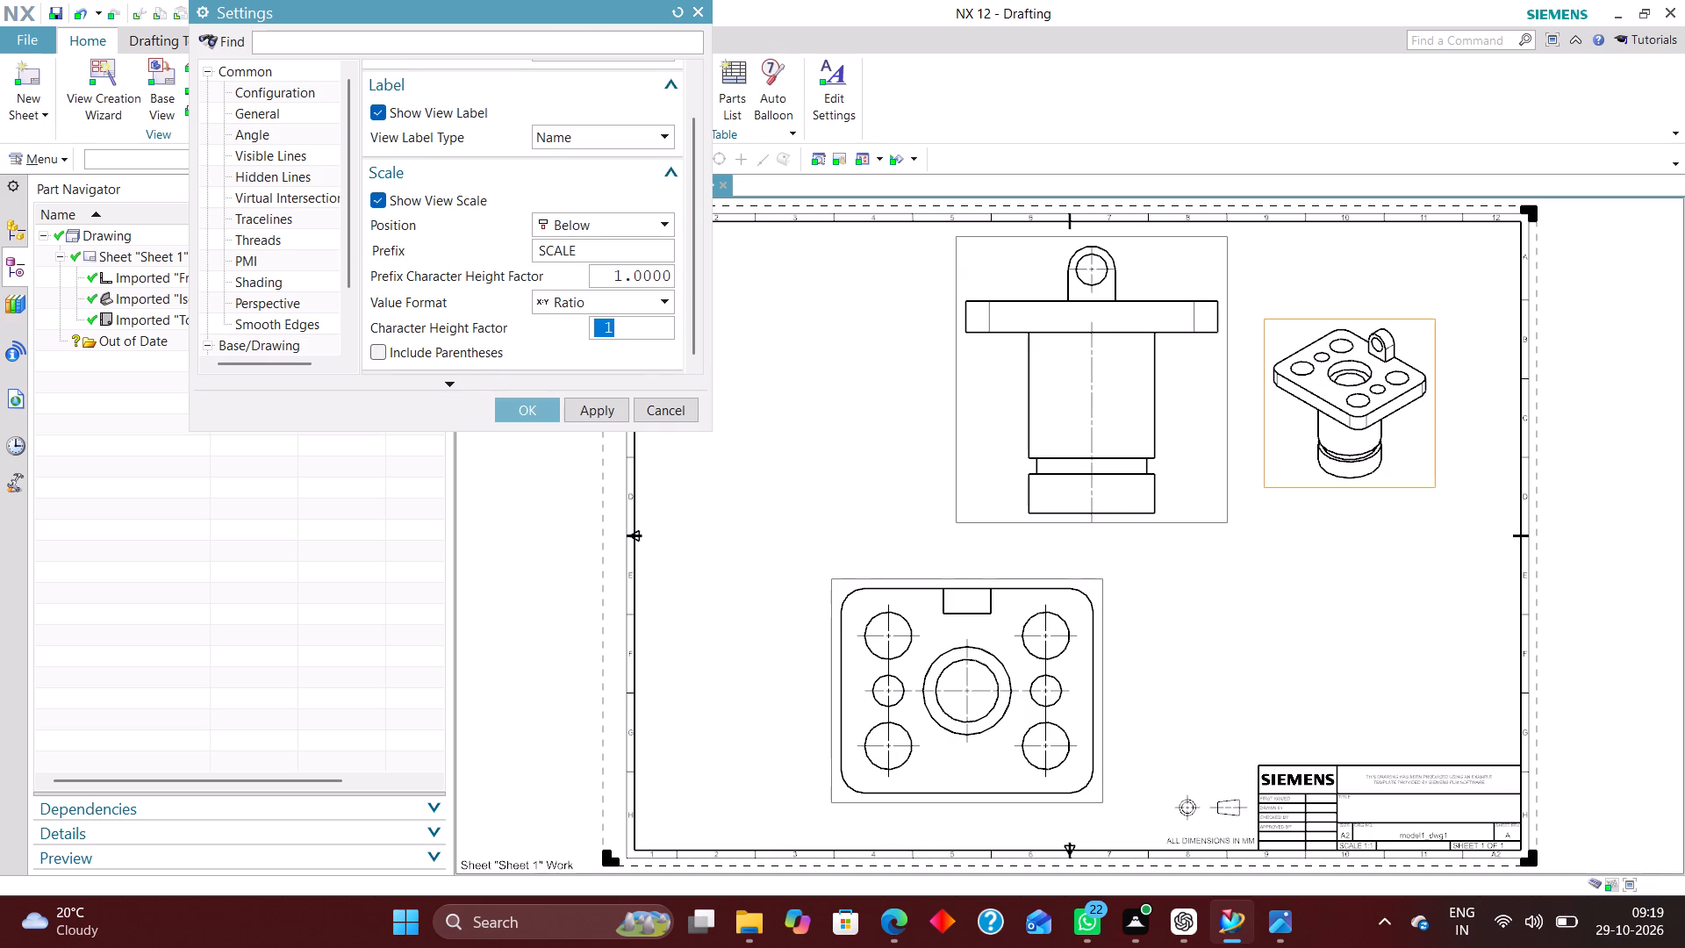
pyautogui.click(531, 410)
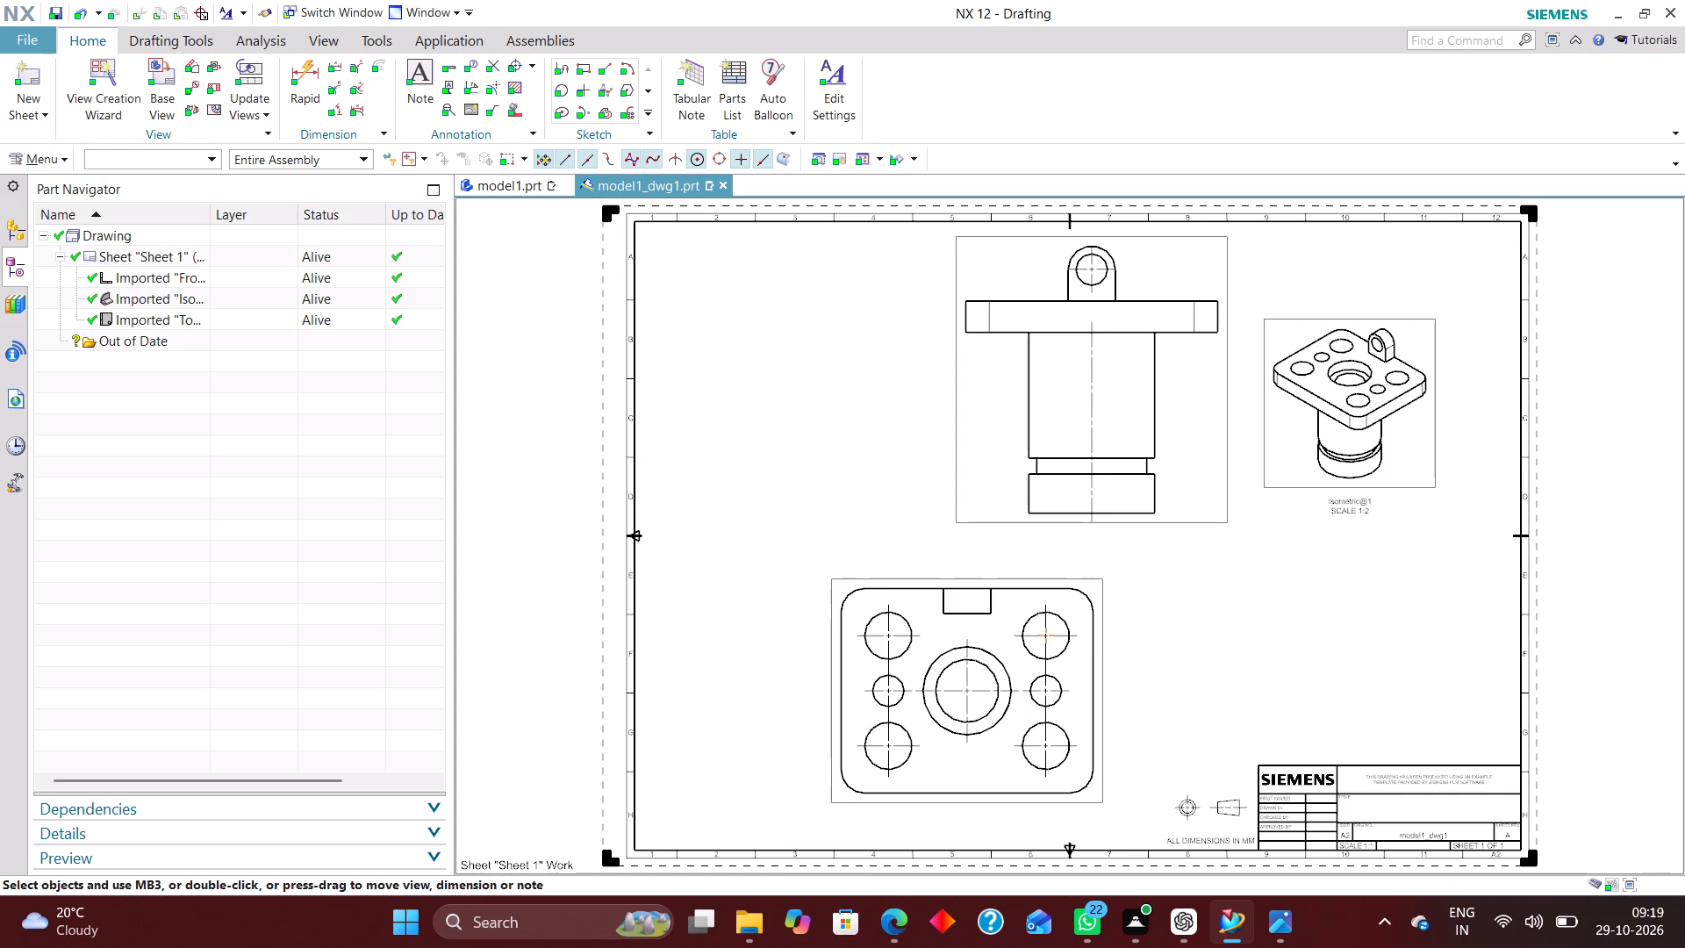
# Move the front view slightly down on the sheet.
pyautogui.moveTo(1187, 528); pyautogui.dragTo(1187, 540)
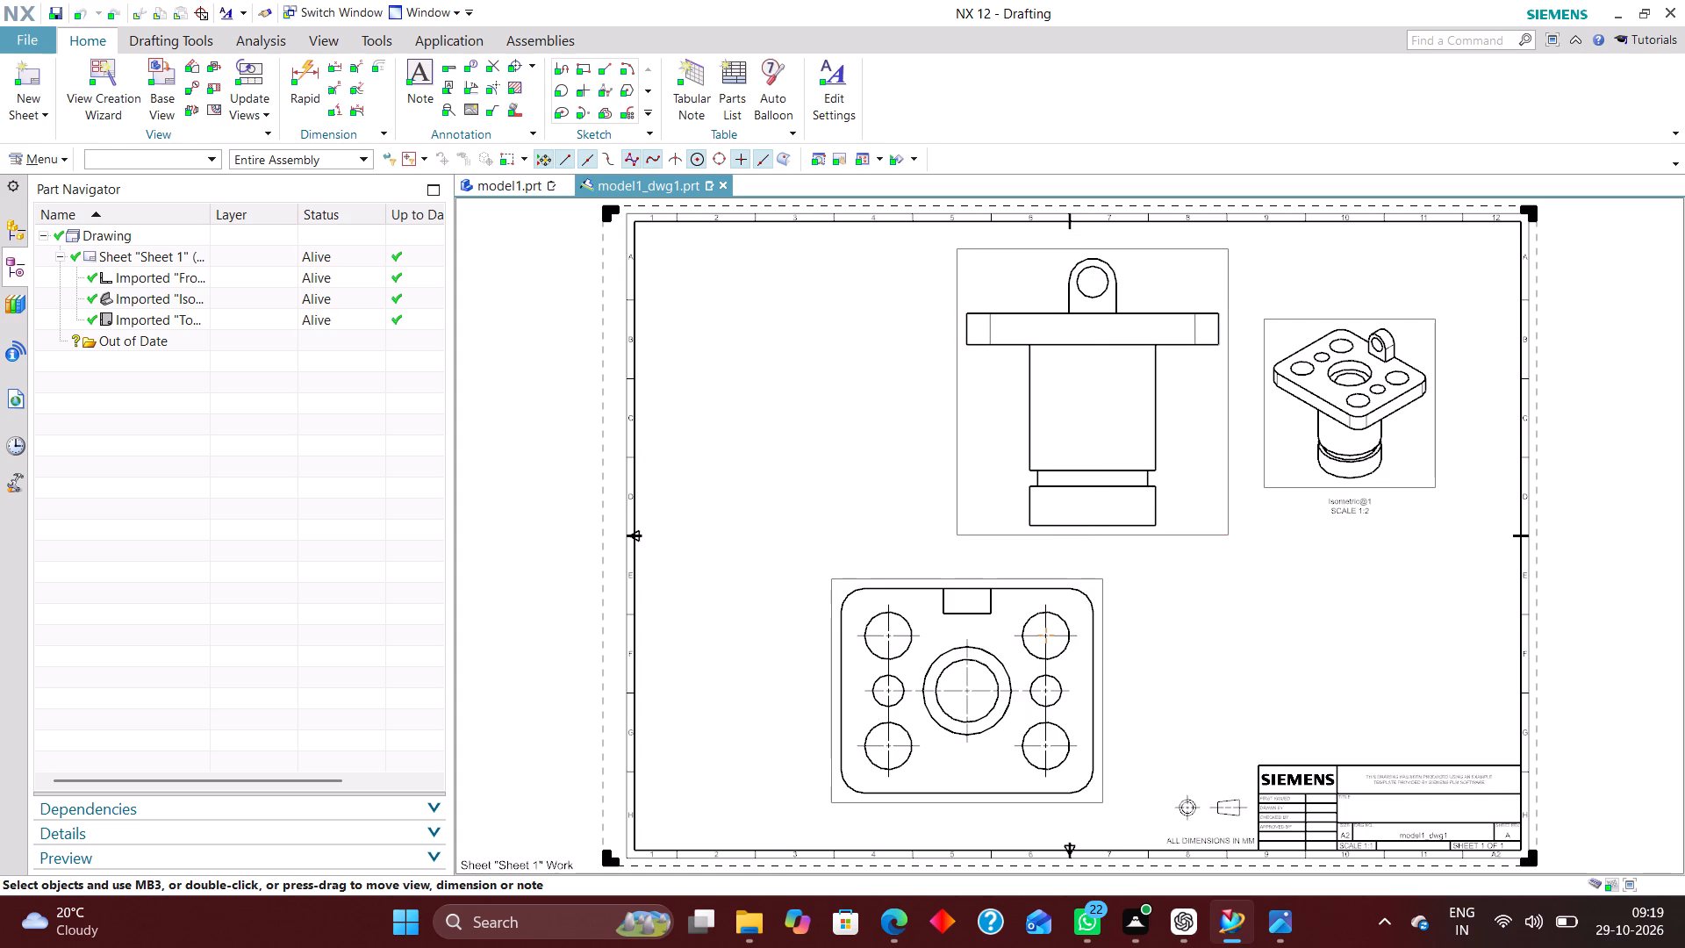
pyautogui.moveTo(1187, 540); pyautogui.dragTo(1185, 542)
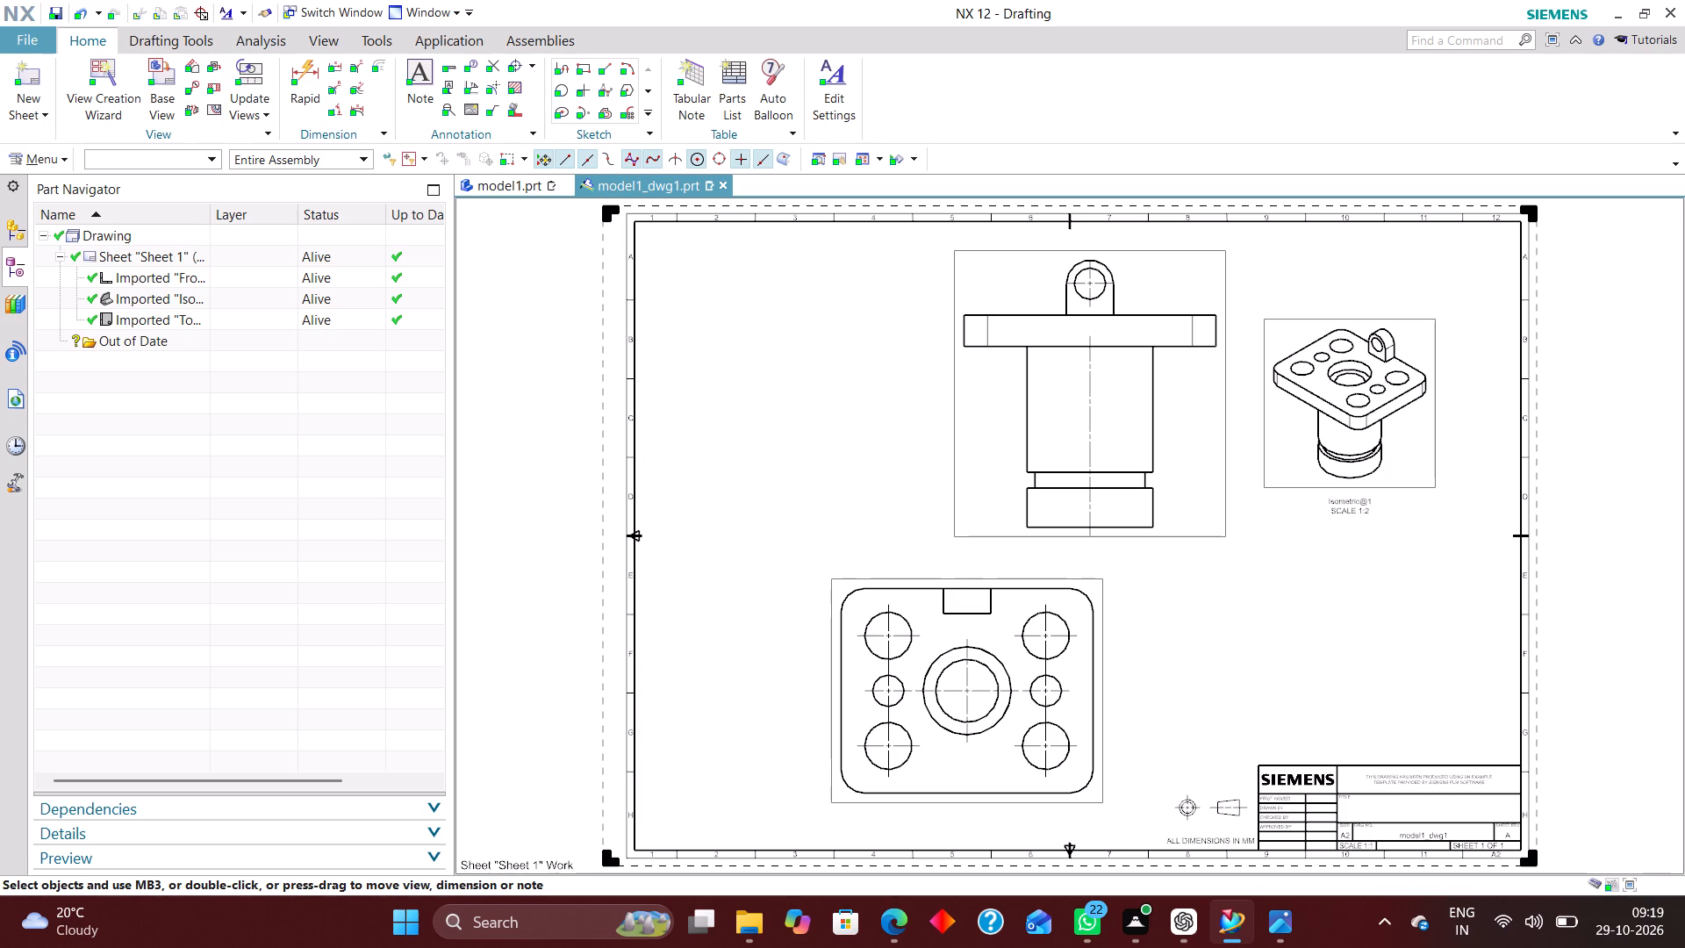
# Create a stand-alone Simple/Stepped section line on the front view, sketched vertically through its centre axis, about 207 mm long.
pyautogui.click(215, 64)
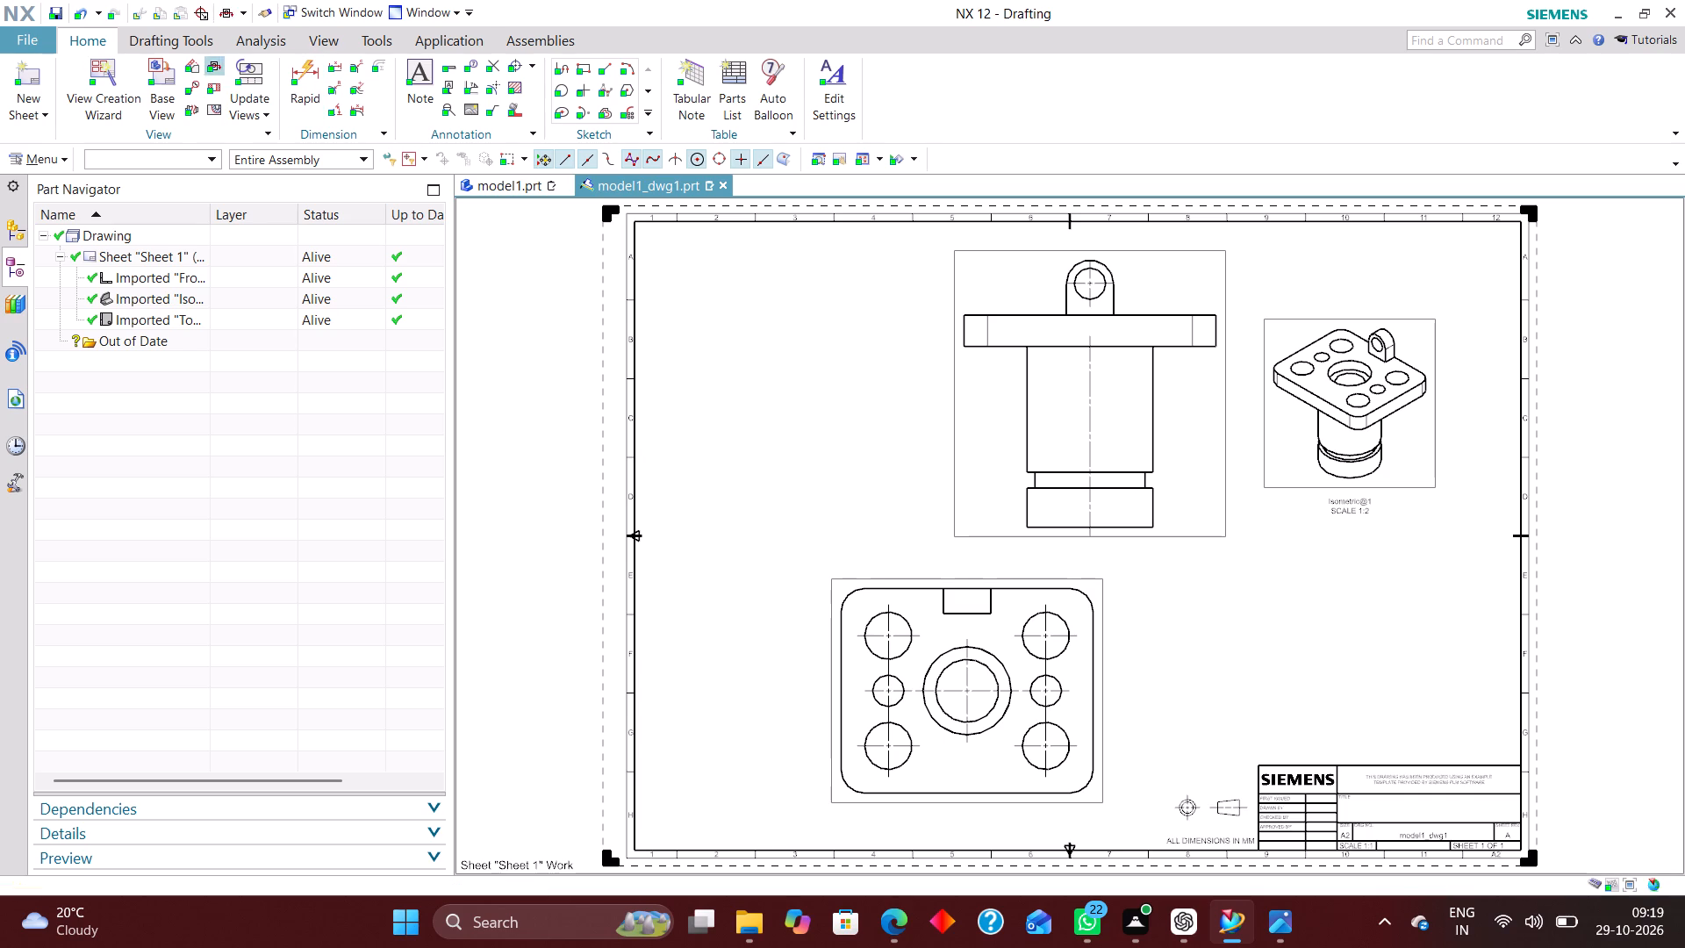
pyautogui.click(1201, 250)
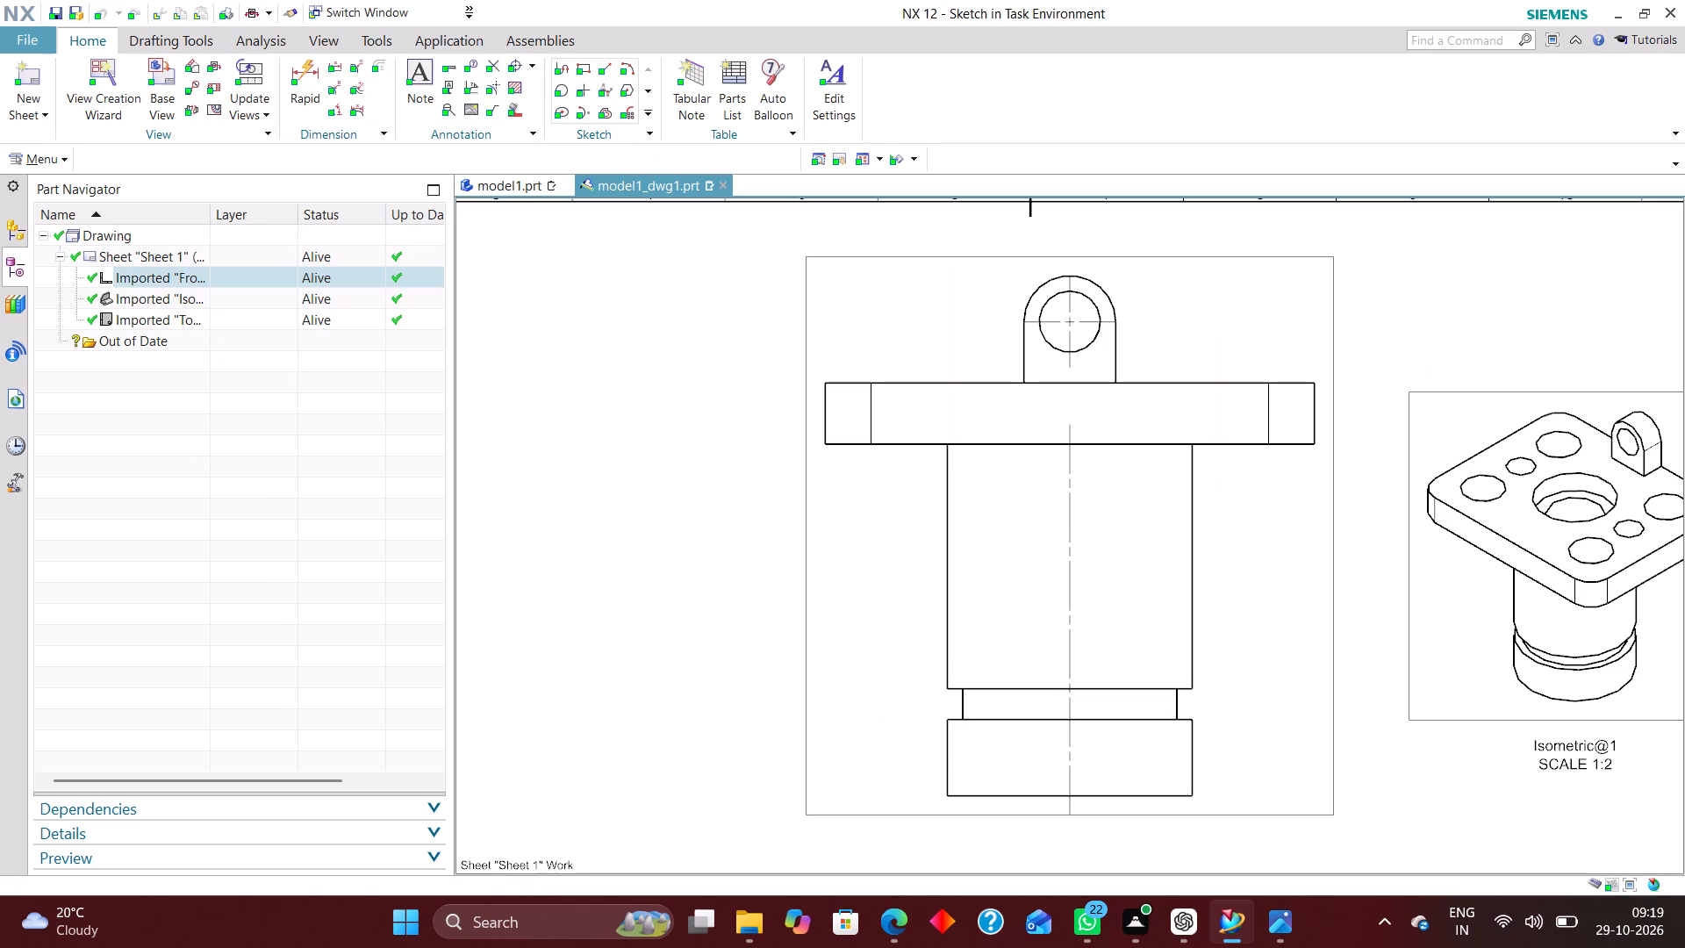
pyautogui.click(1071, 216)
pyautogui.scroll(-4, 1077, 411)
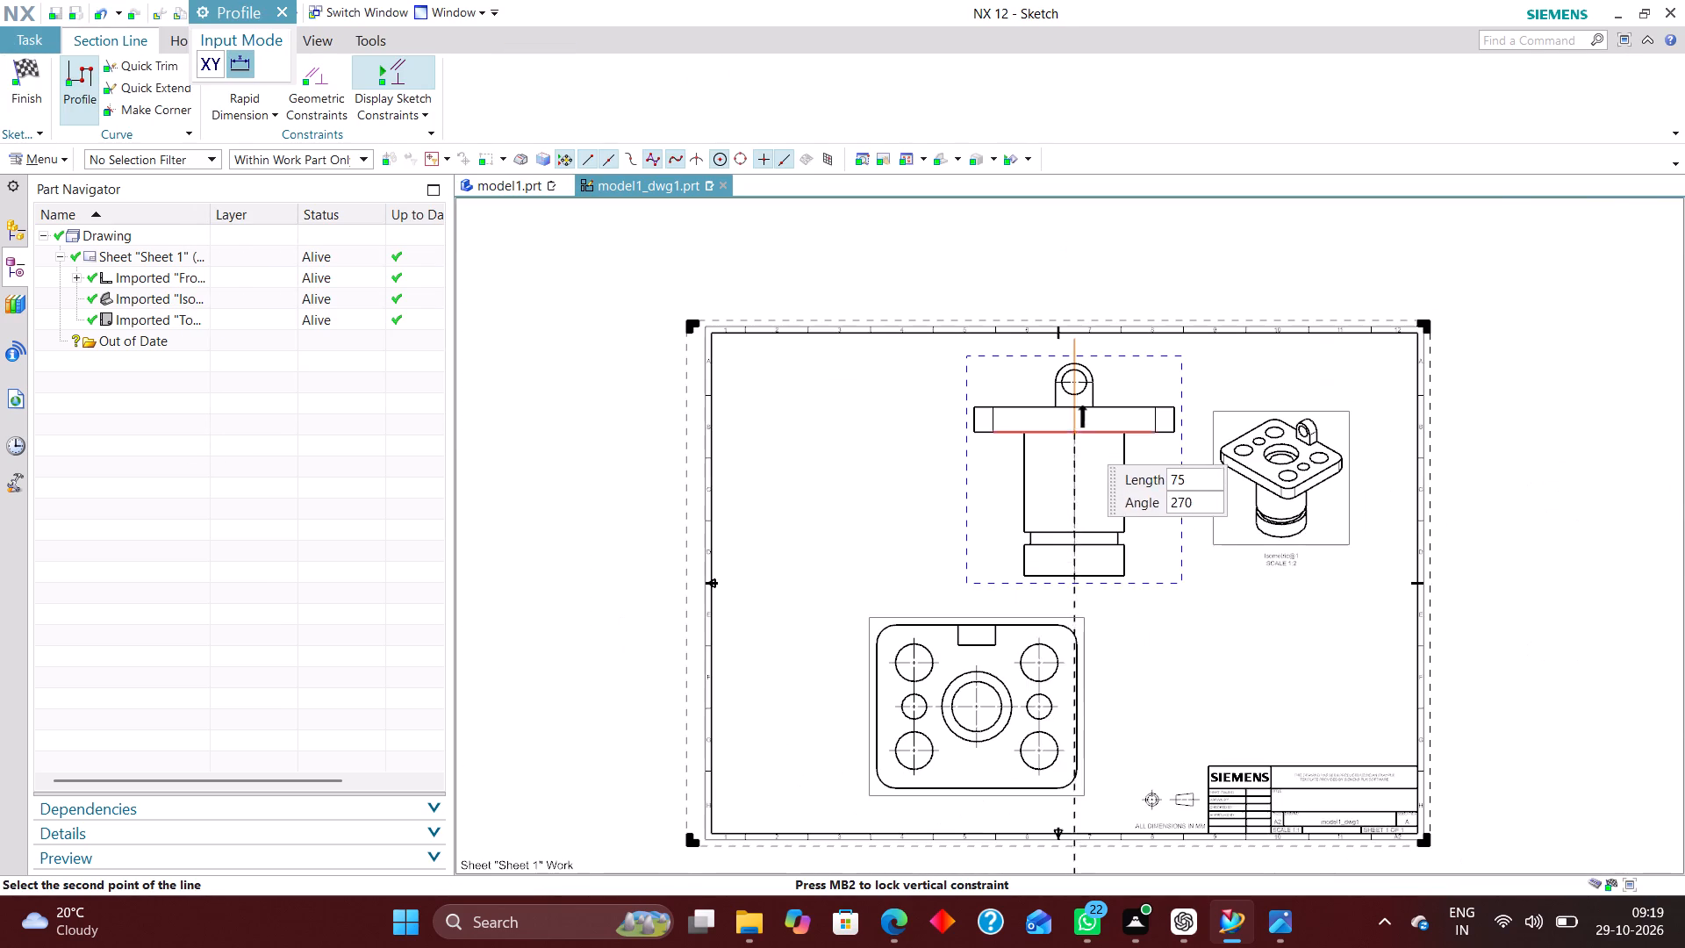
pyautogui.scroll(4, 1068, 590)
pyautogui.click(1086, 607)
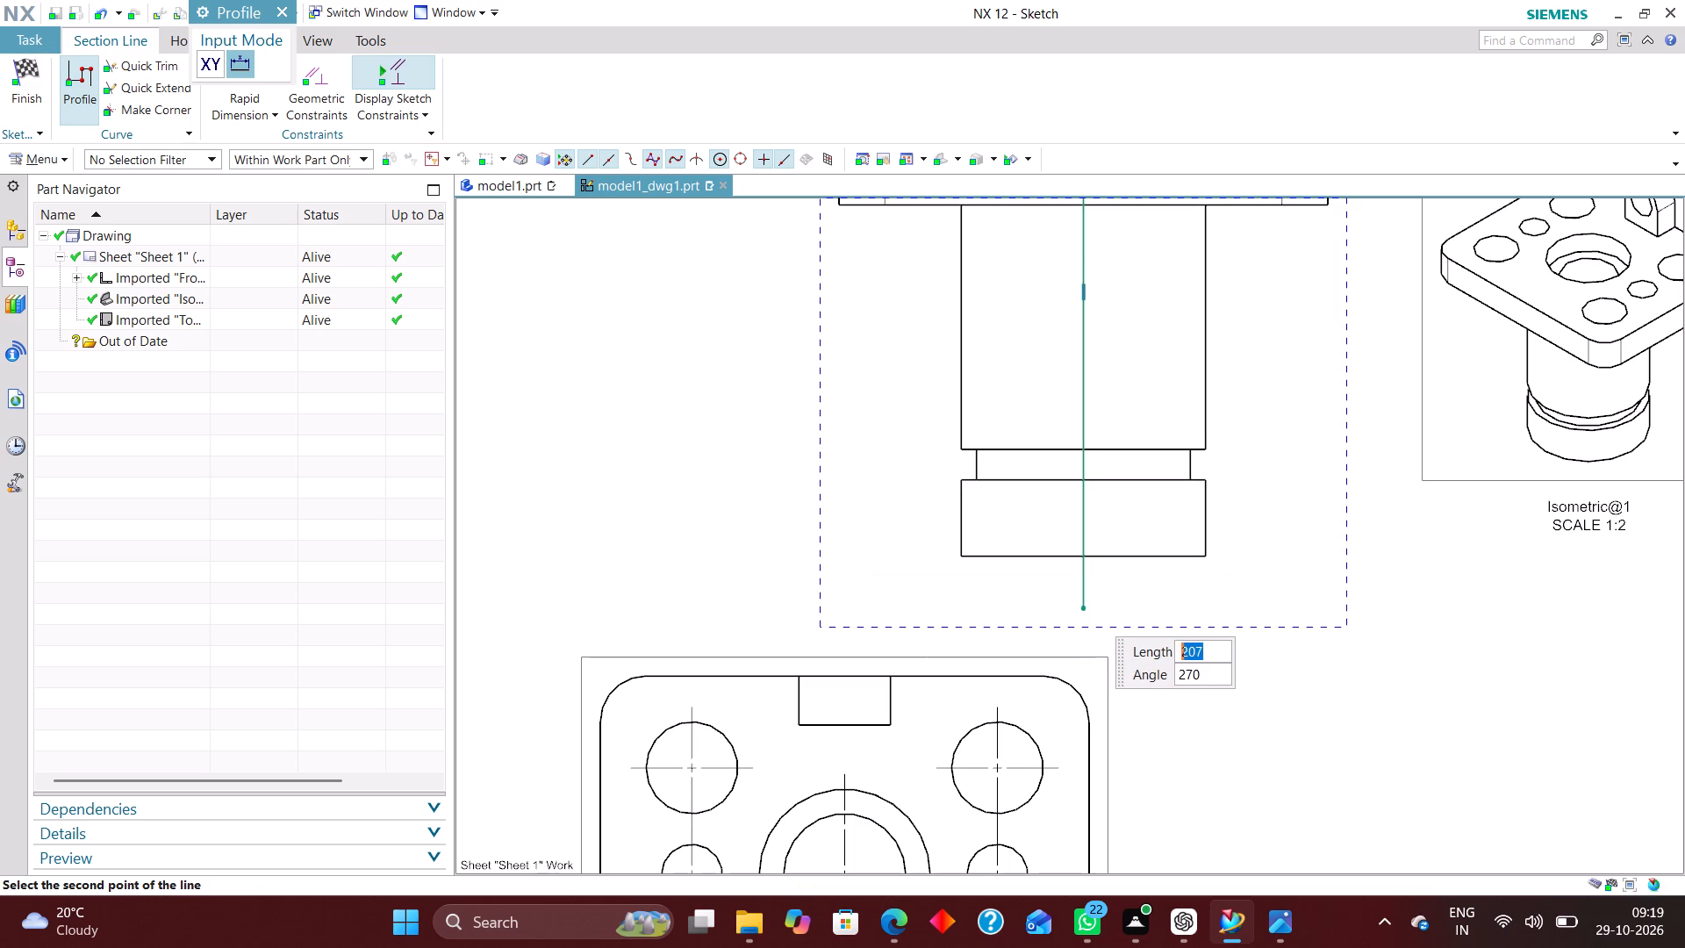
pyautogui.click(282, 13)
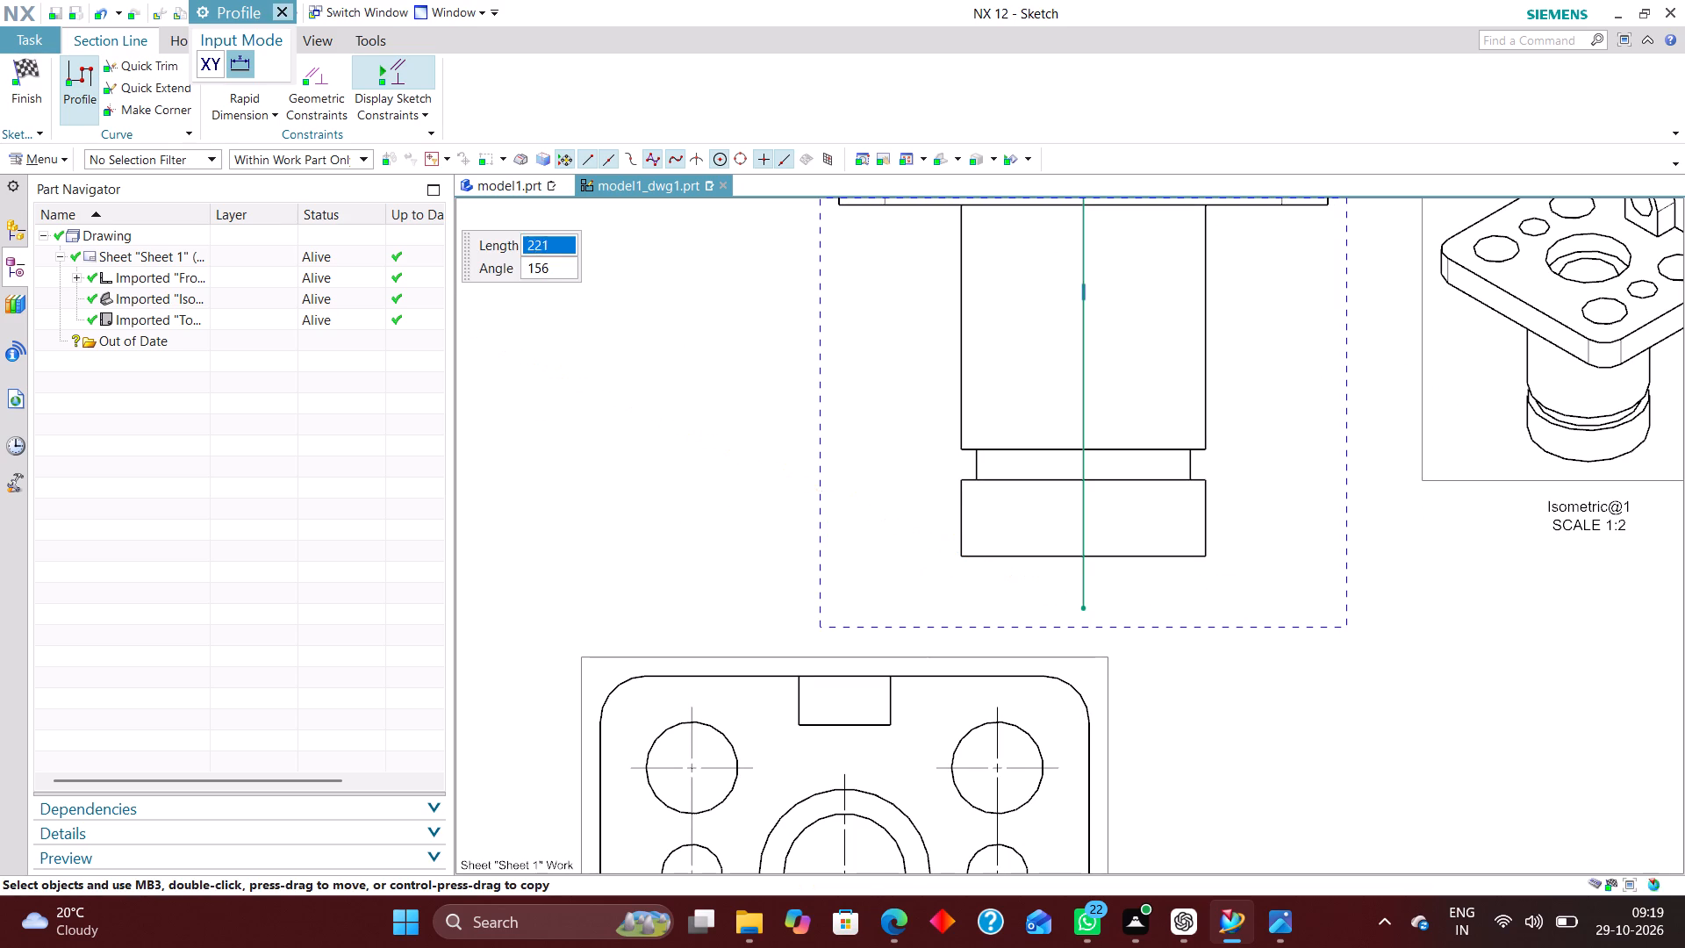
pyautogui.scroll(-3, 1207, 638)
pyautogui.click(24, 64)
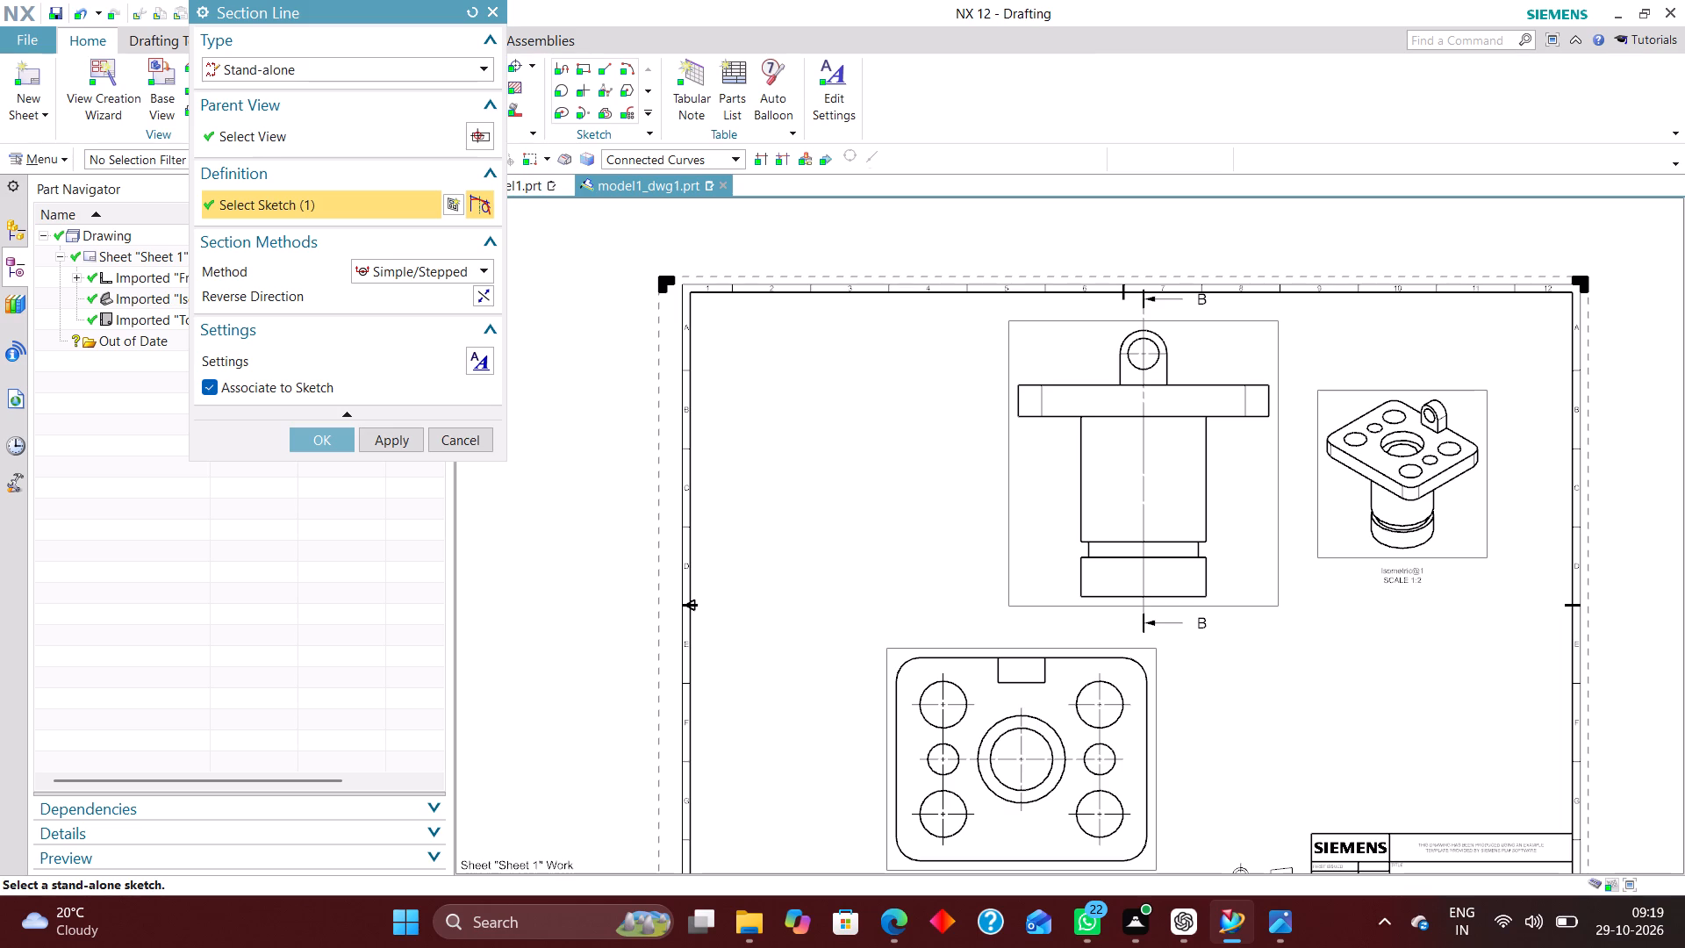
pyautogui.click(329, 445)
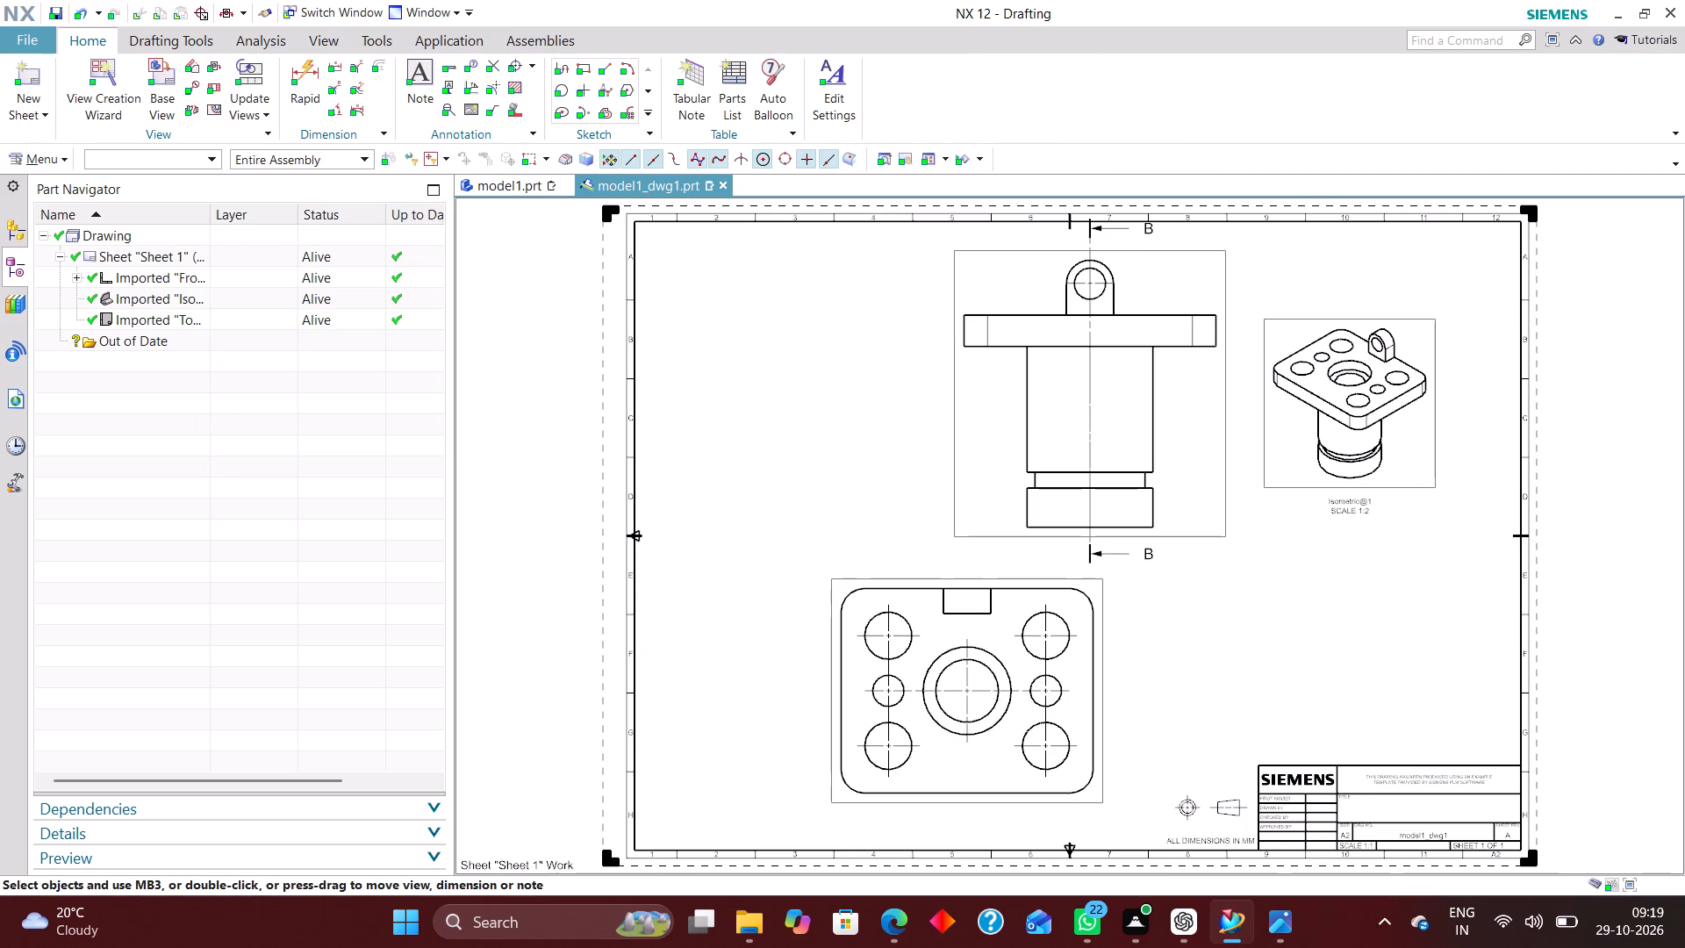
# Create an orthographic section view from the existing section line and place it to the left of the front view.
pyautogui.click(211, 83)
pyautogui.click(1096, 416)
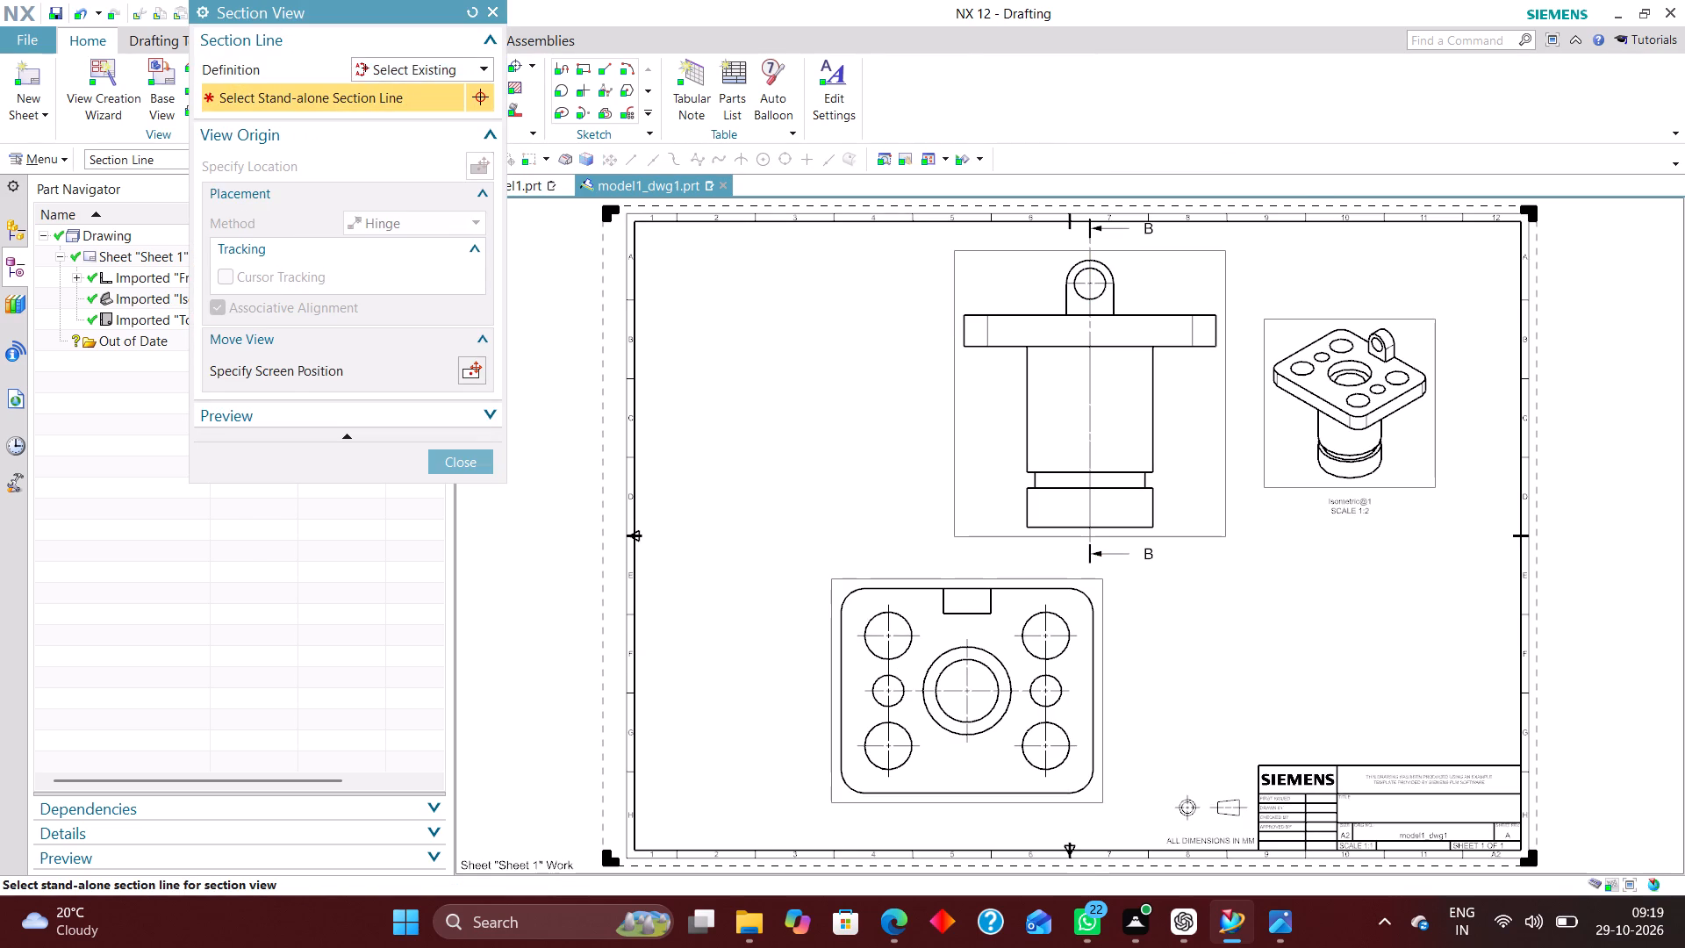
pyautogui.click(744, 391)
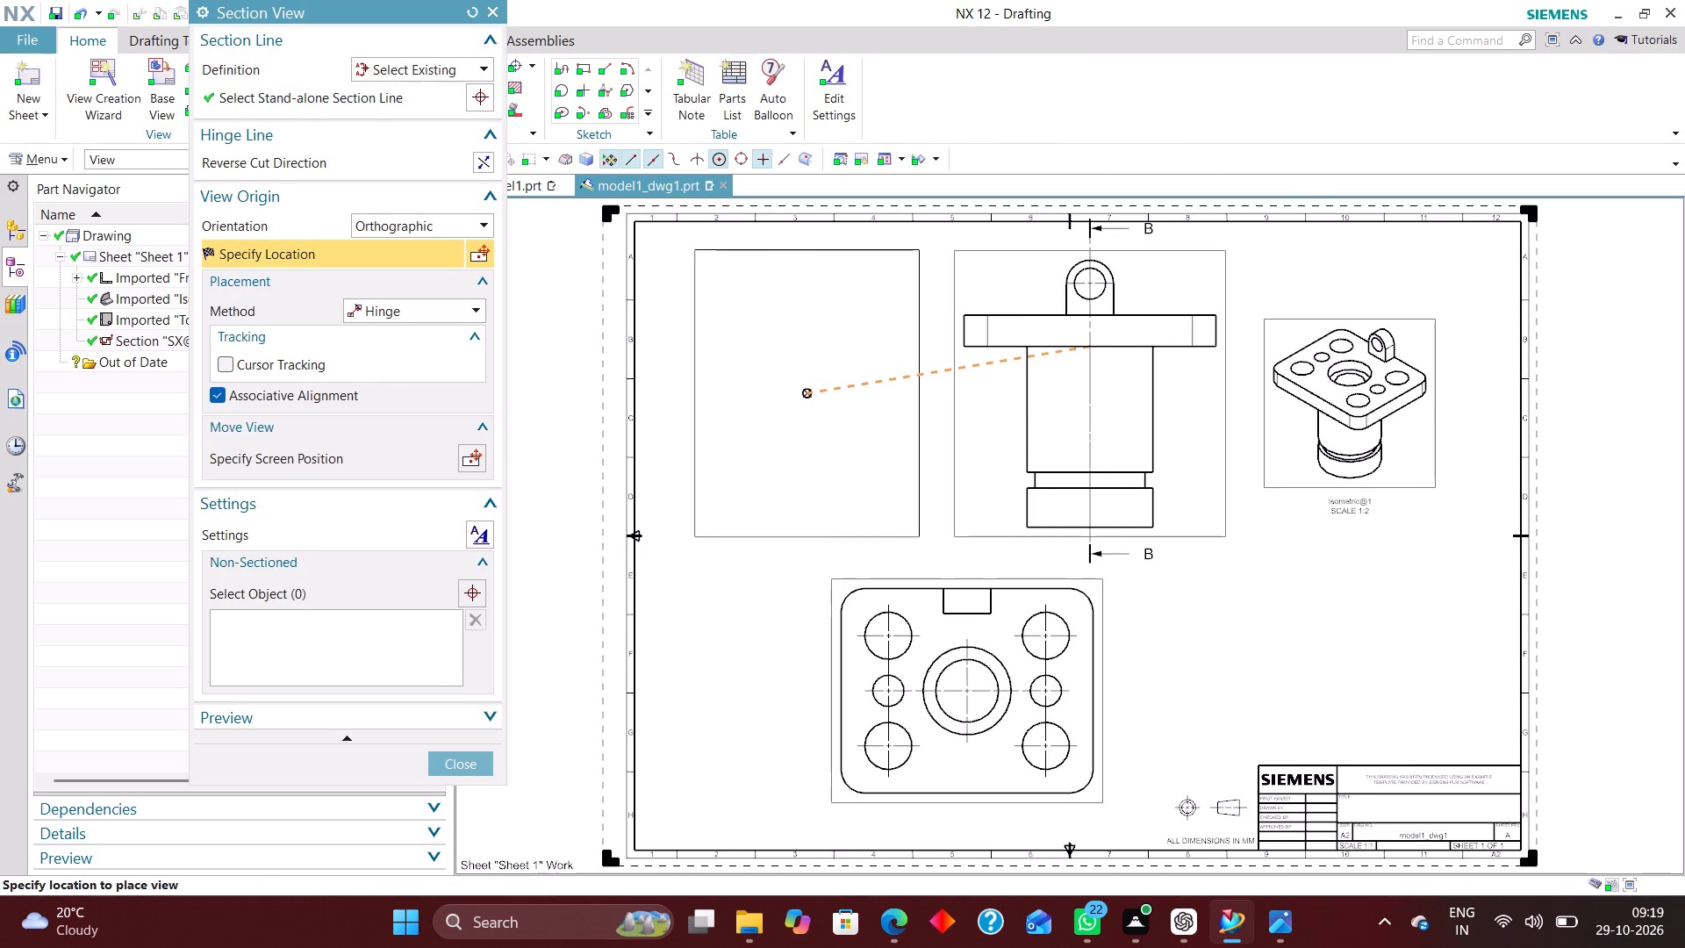
pyautogui.click(473, 462)
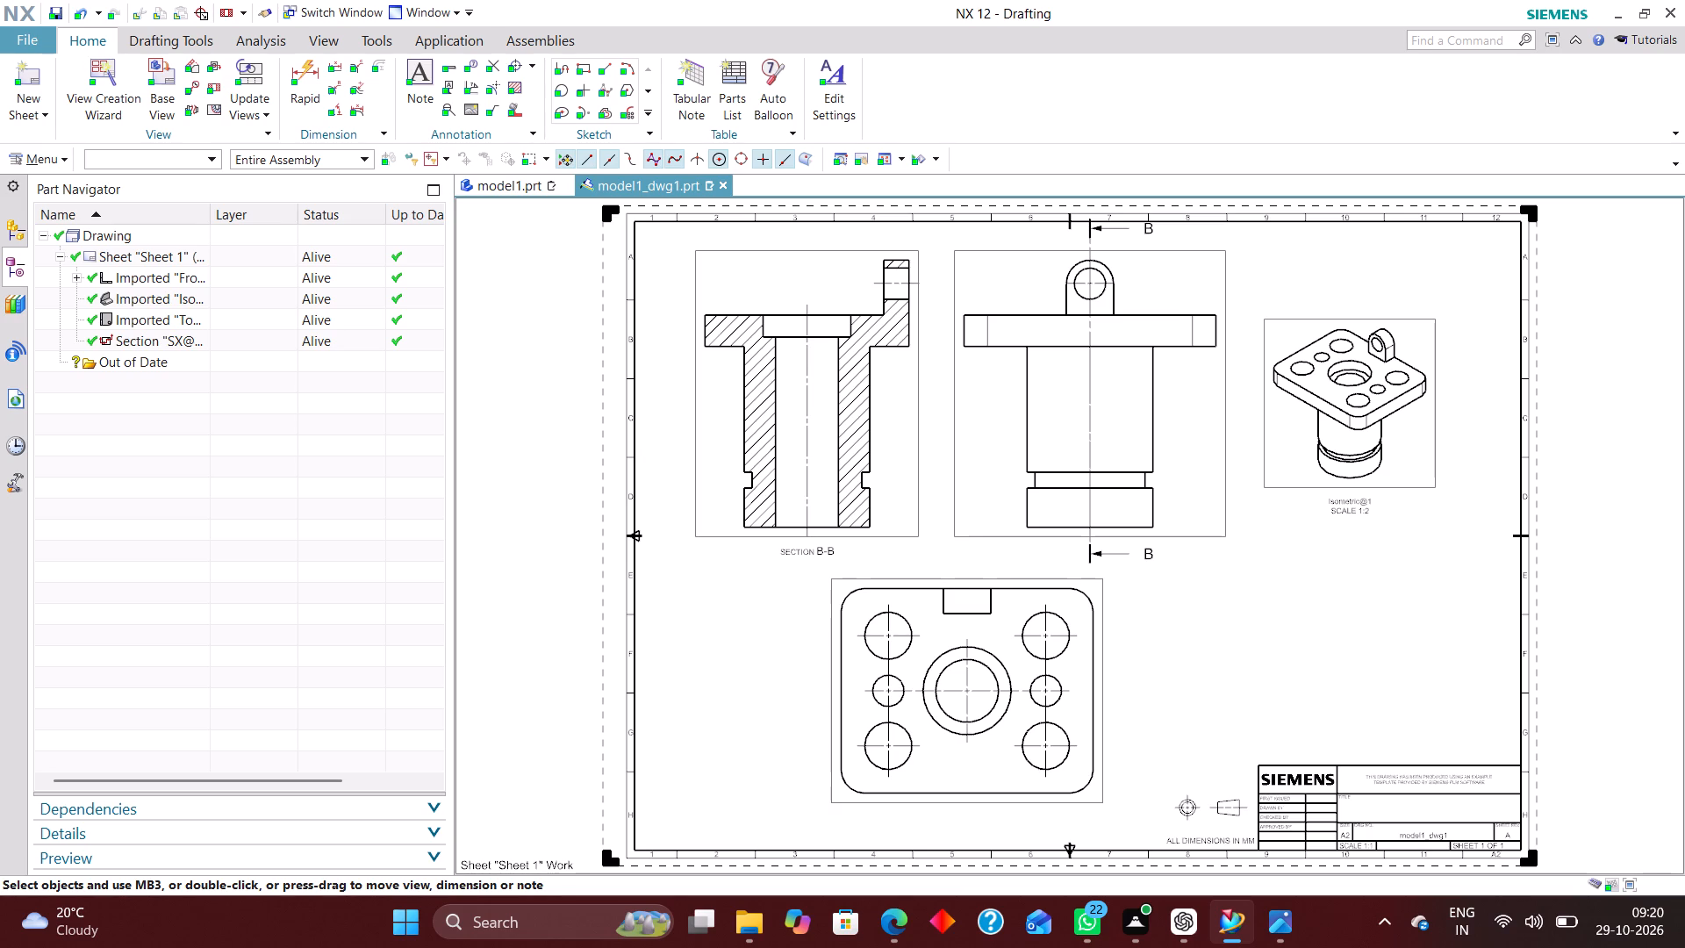
# Move the top view left and slightly down, to sit lower between the section and front views.
pyautogui.moveTo(1106, 664); pyautogui.dragTo(1094, 666)
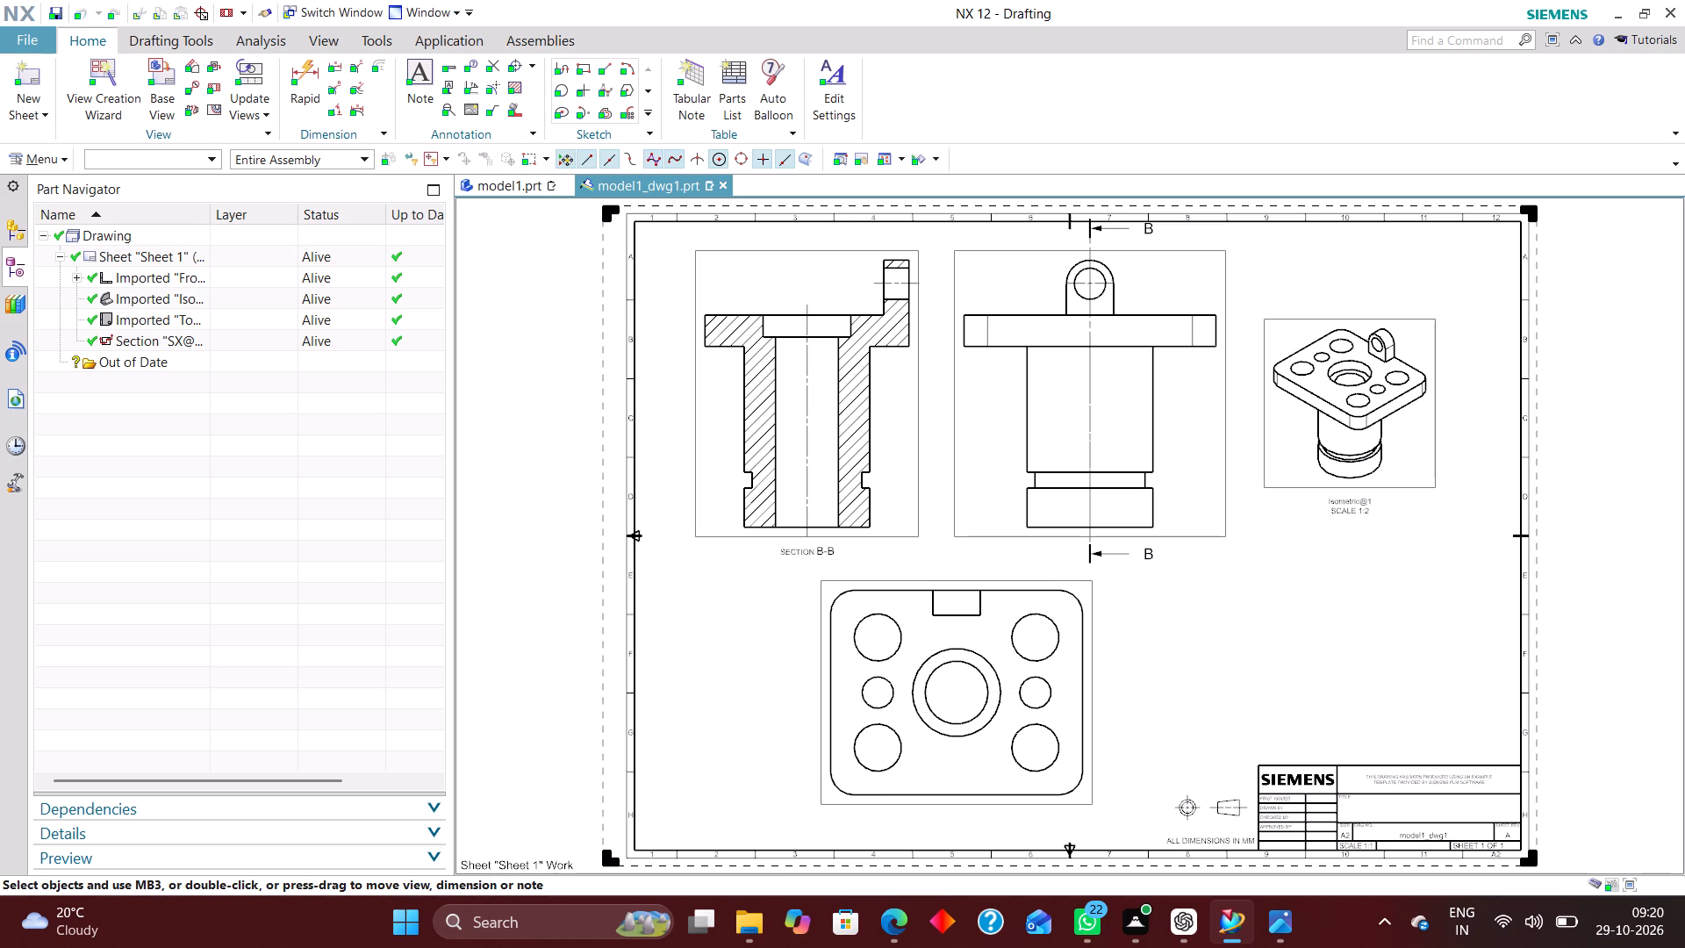
pyautogui.moveTo(1094, 666); pyautogui.dragTo(1072, 675)
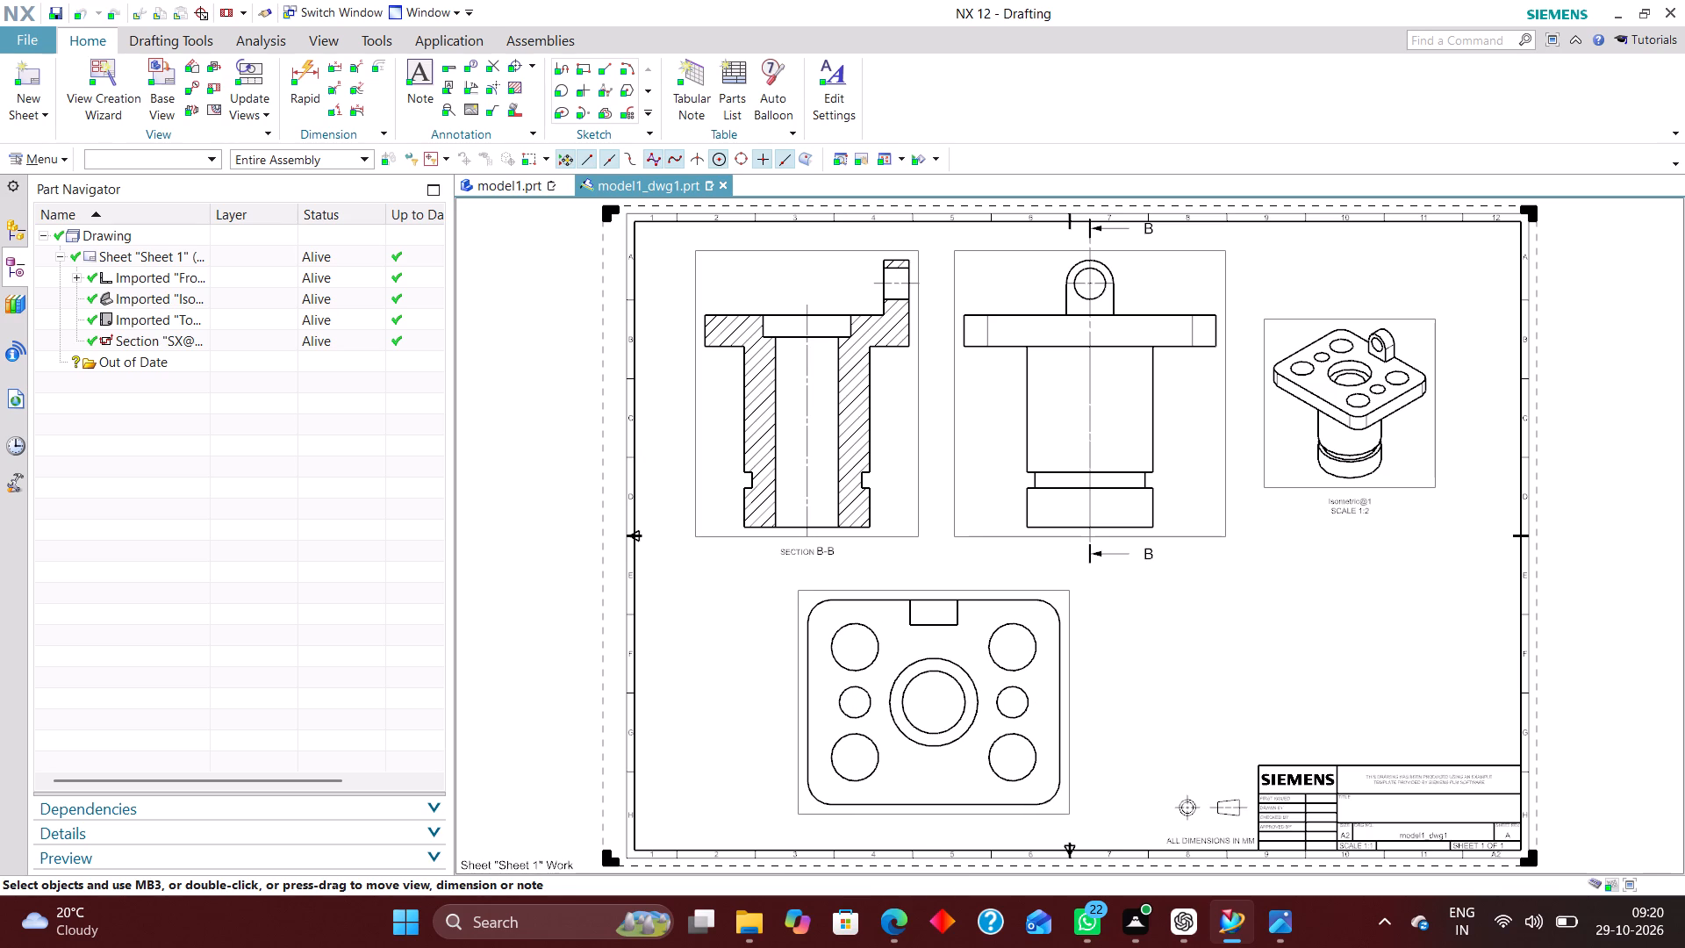
pyautogui.moveTo(1072, 675); pyautogui.dragTo(1065, 678)
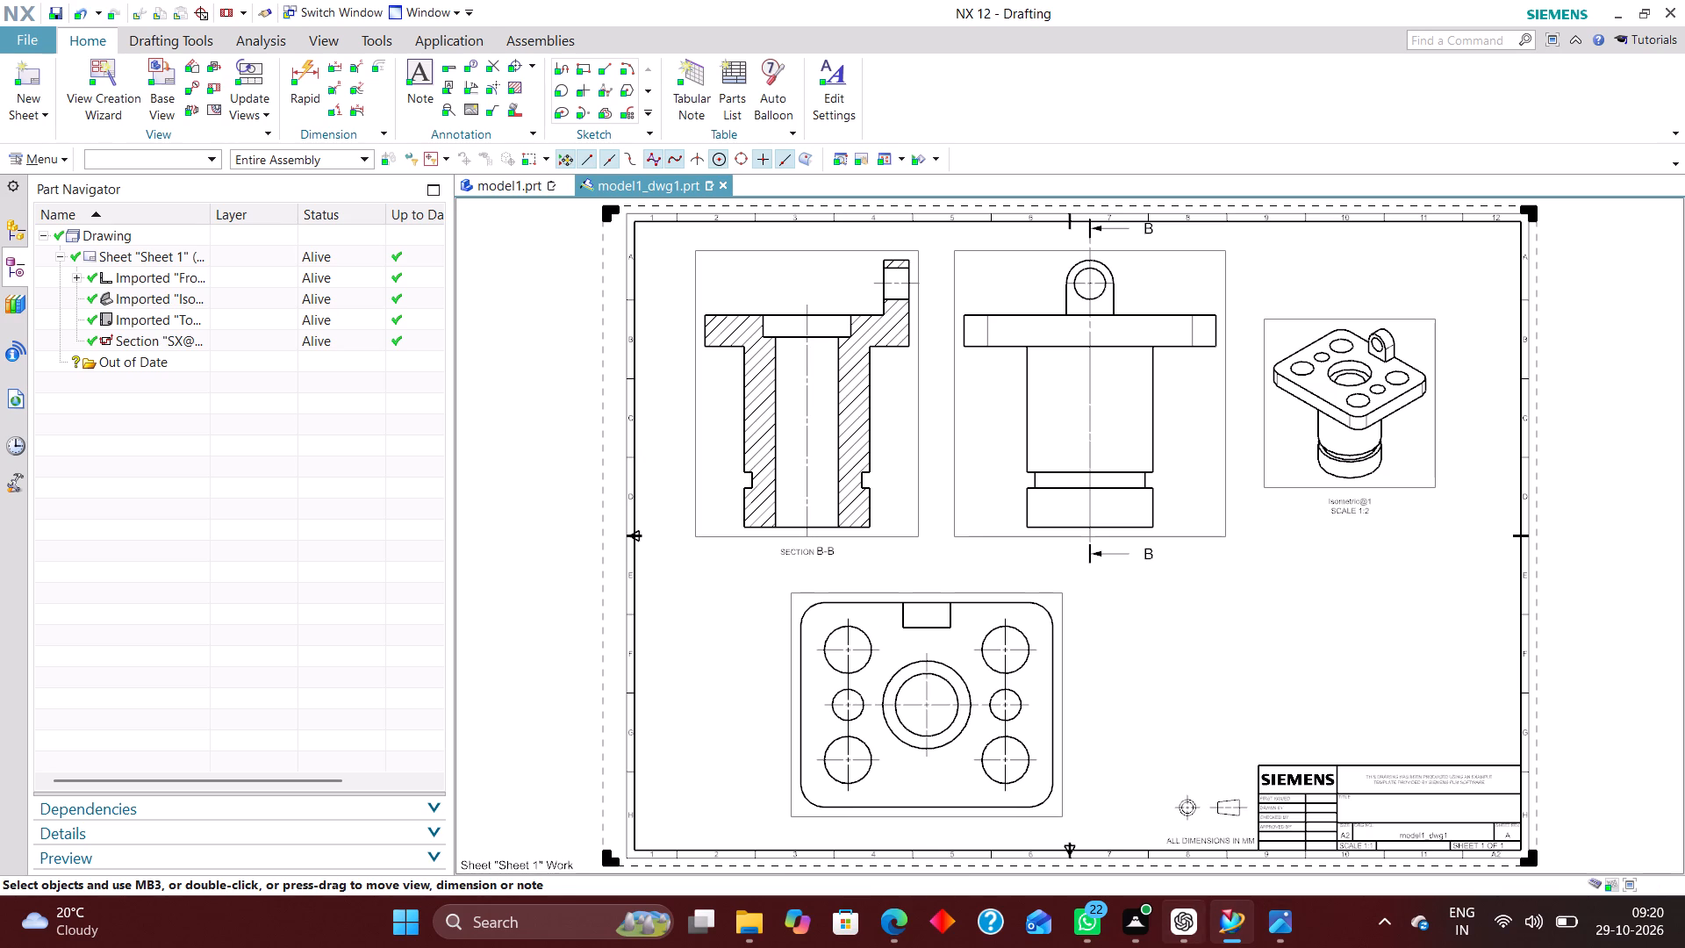
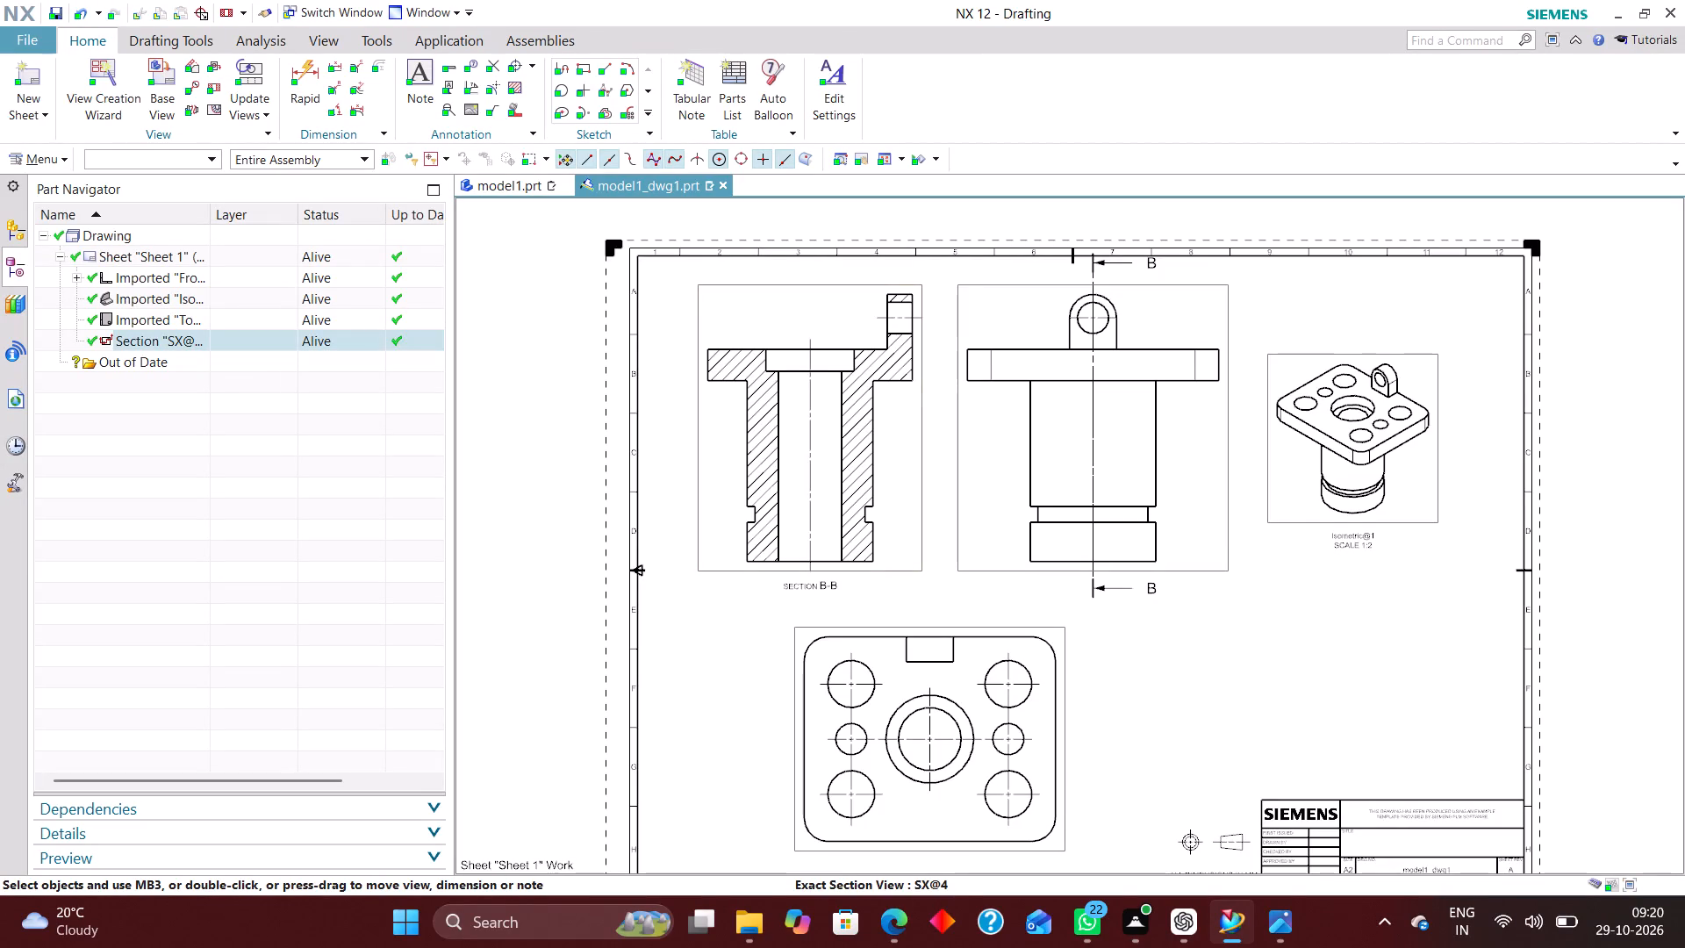
# Set the decimal delimiter for dimension text to Period in the drafting preferences.
pyautogui.click(61, 160)
pyautogui.click(96, 374)
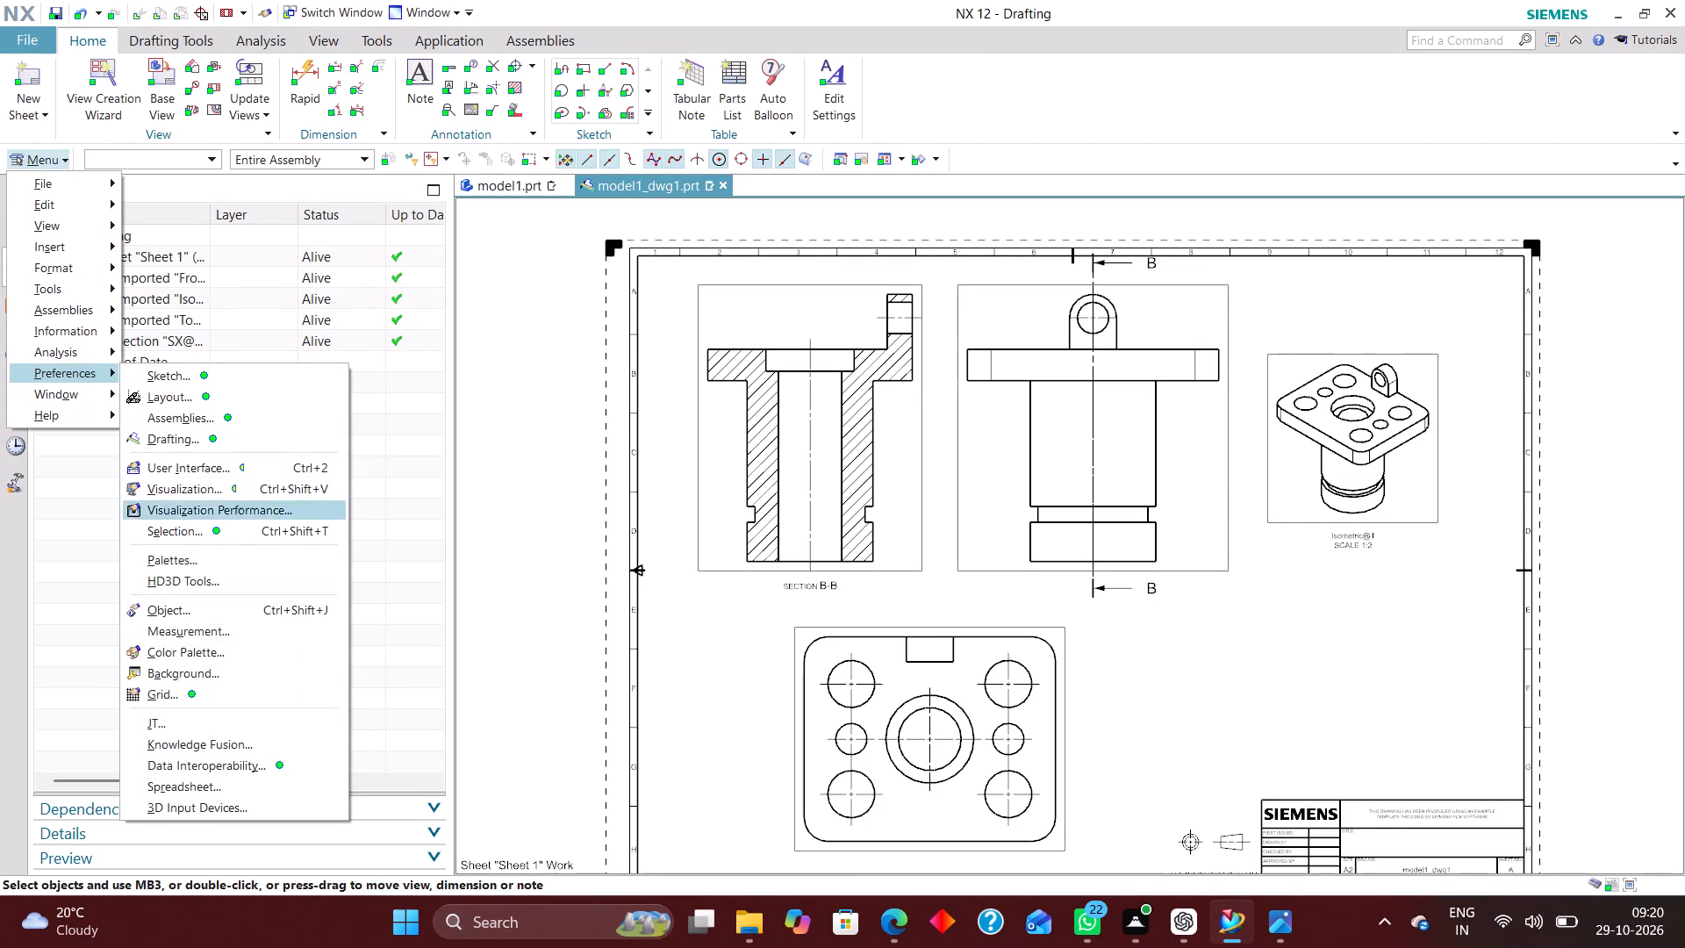
pyautogui.click(262, 428)
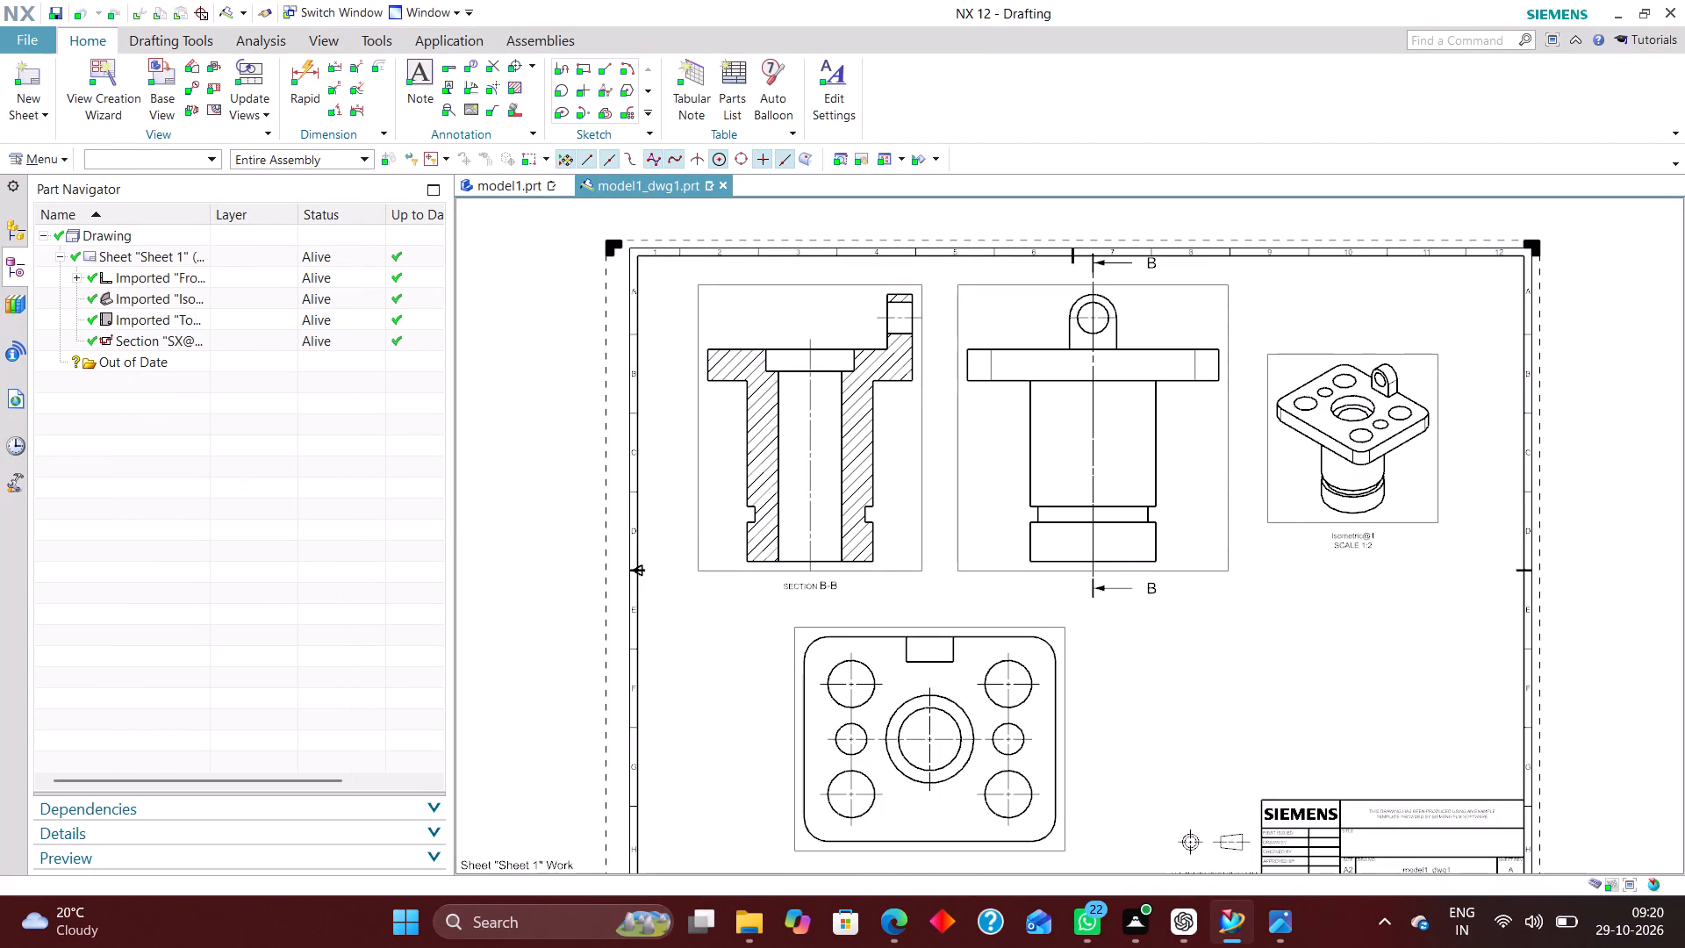
pyautogui.click(556, 179)
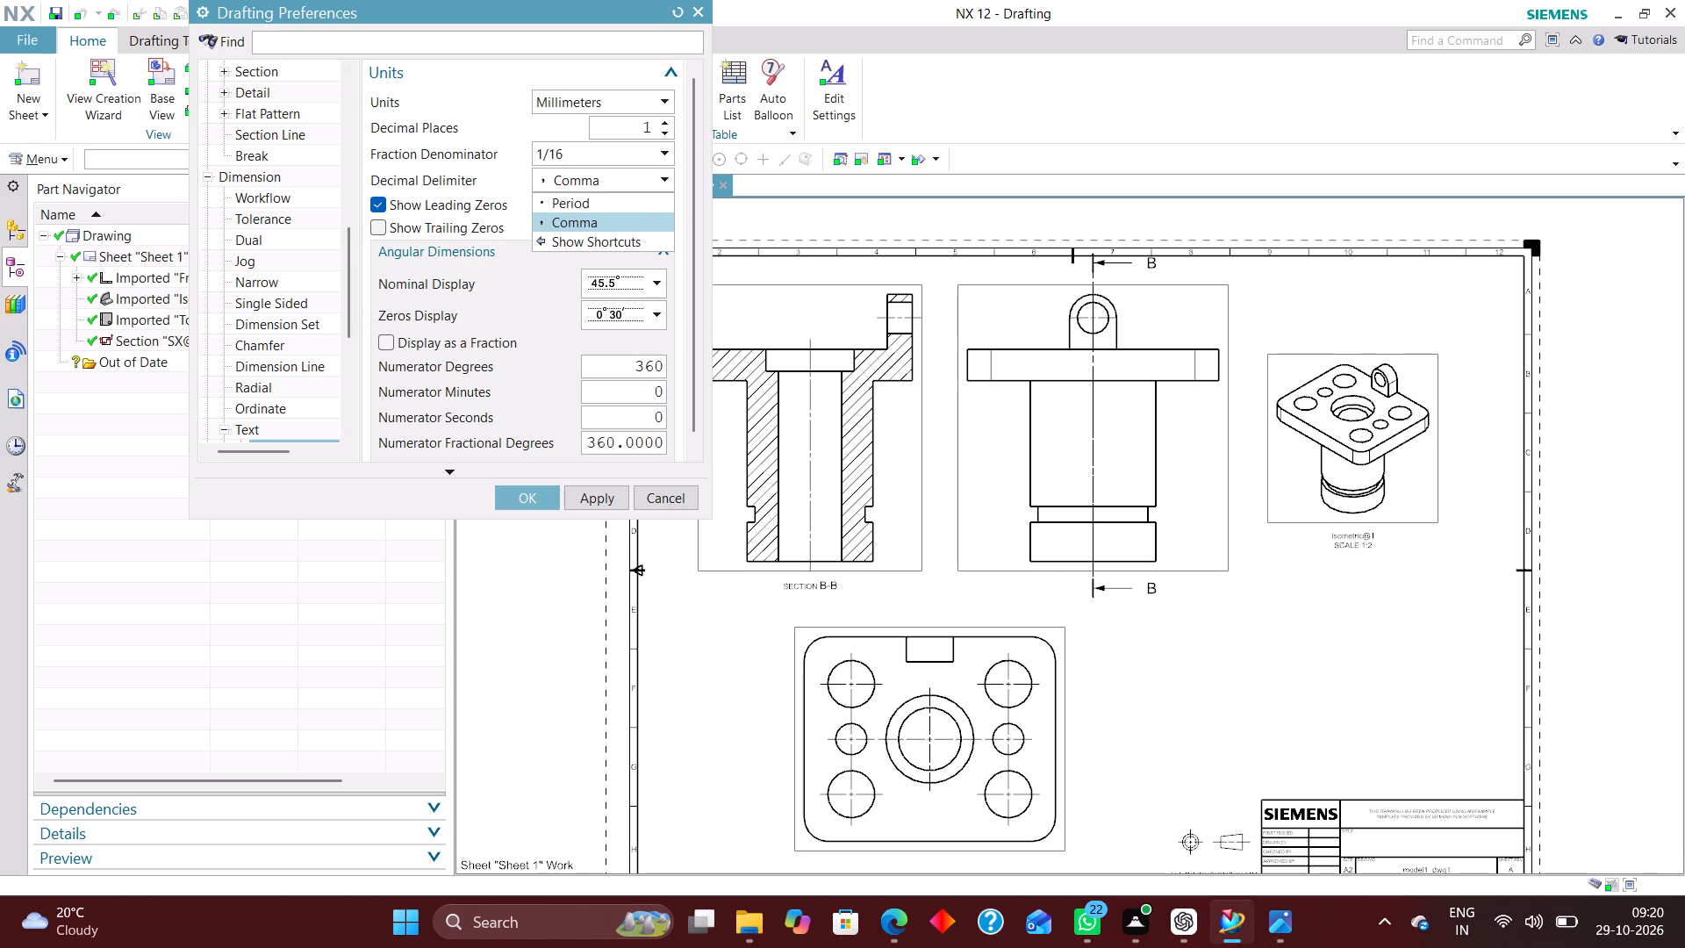
pyautogui.click(570, 198)
# Set the leader and dimension arrowhead type to Open Arrow in the drafting preferences.
pyautogui.scroll(11, 278, 243)
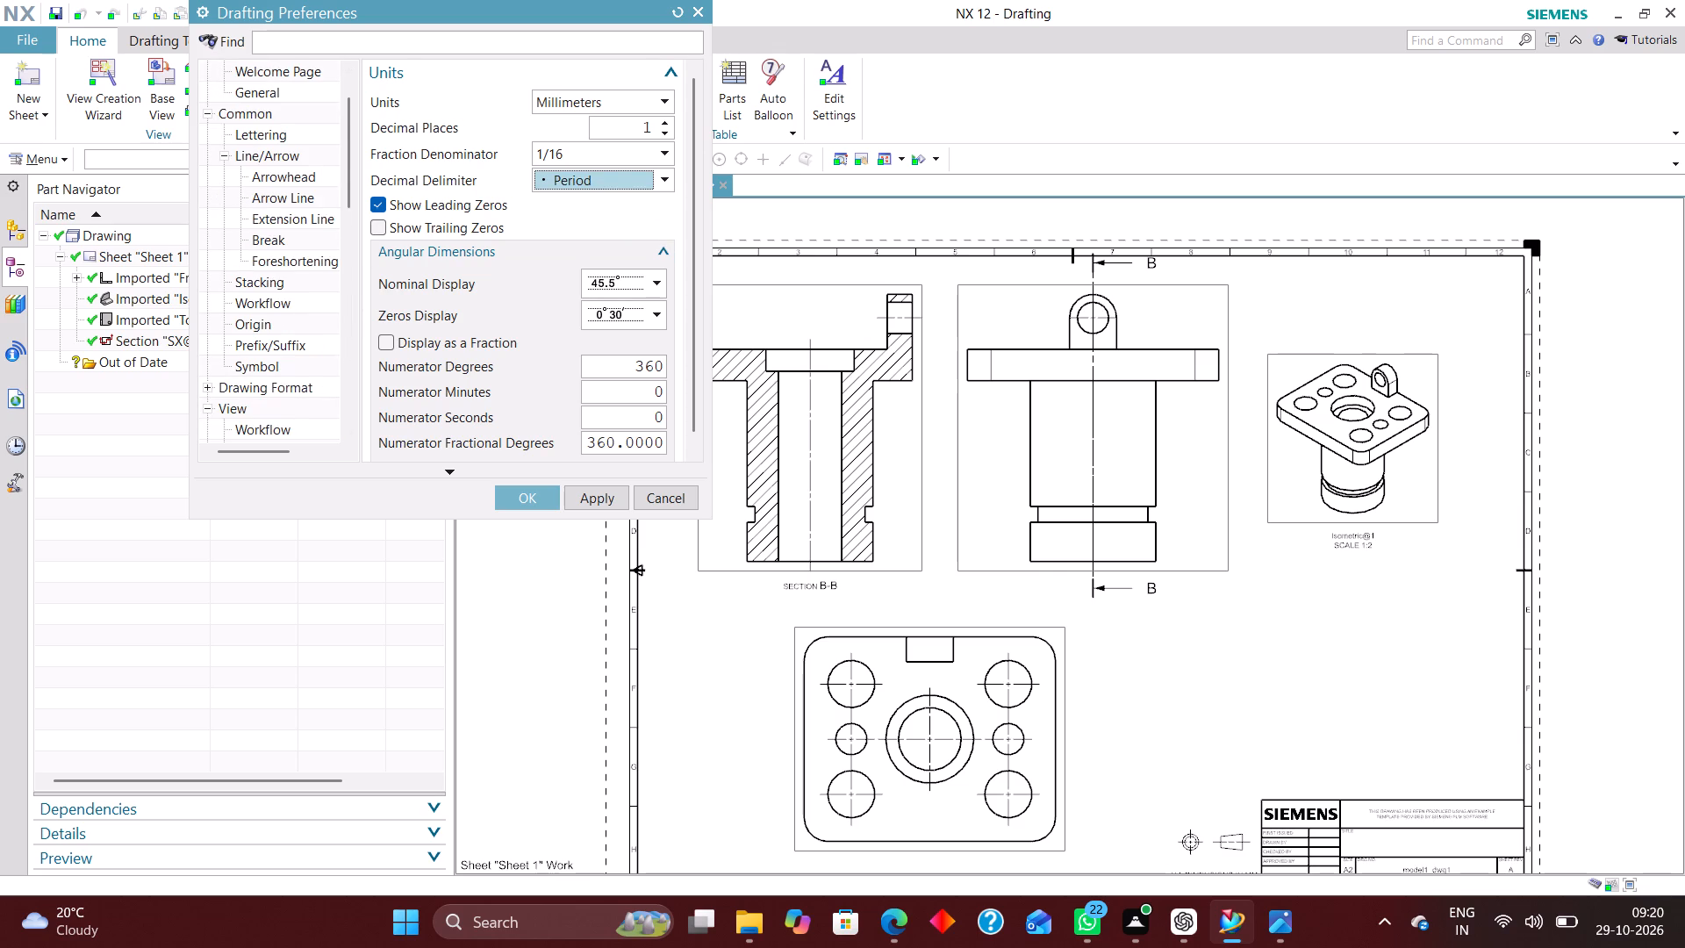
pyautogui.click(283, 242)
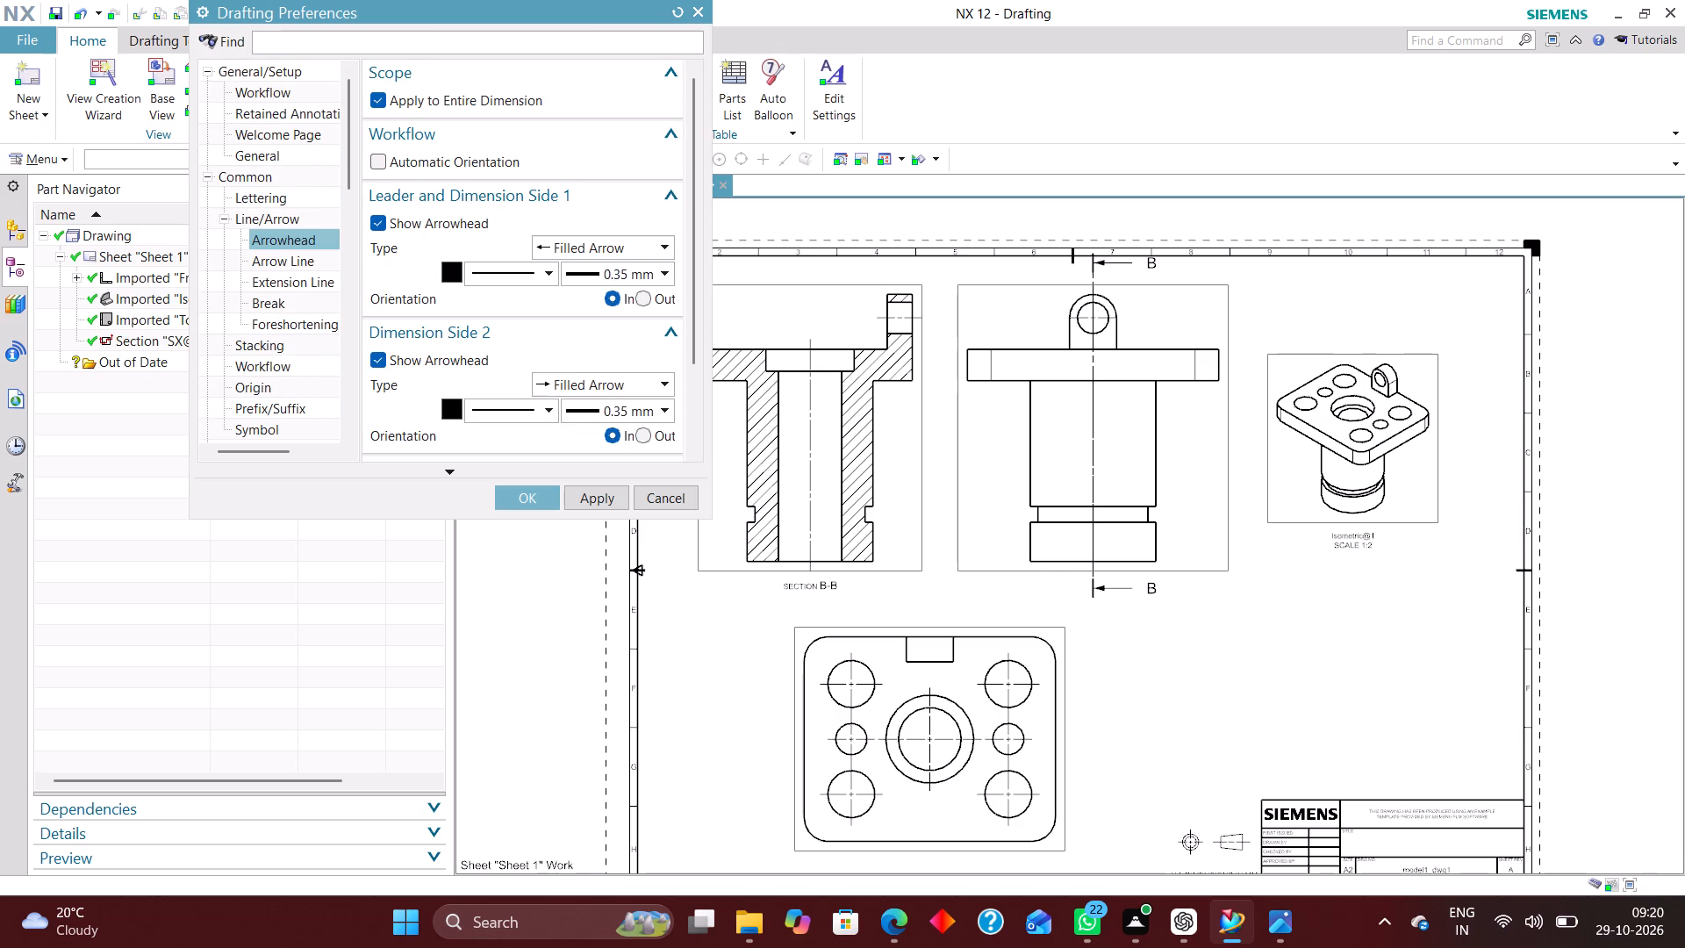
pyautogui.click(569, 243)
pyautogui.click(591, 312)
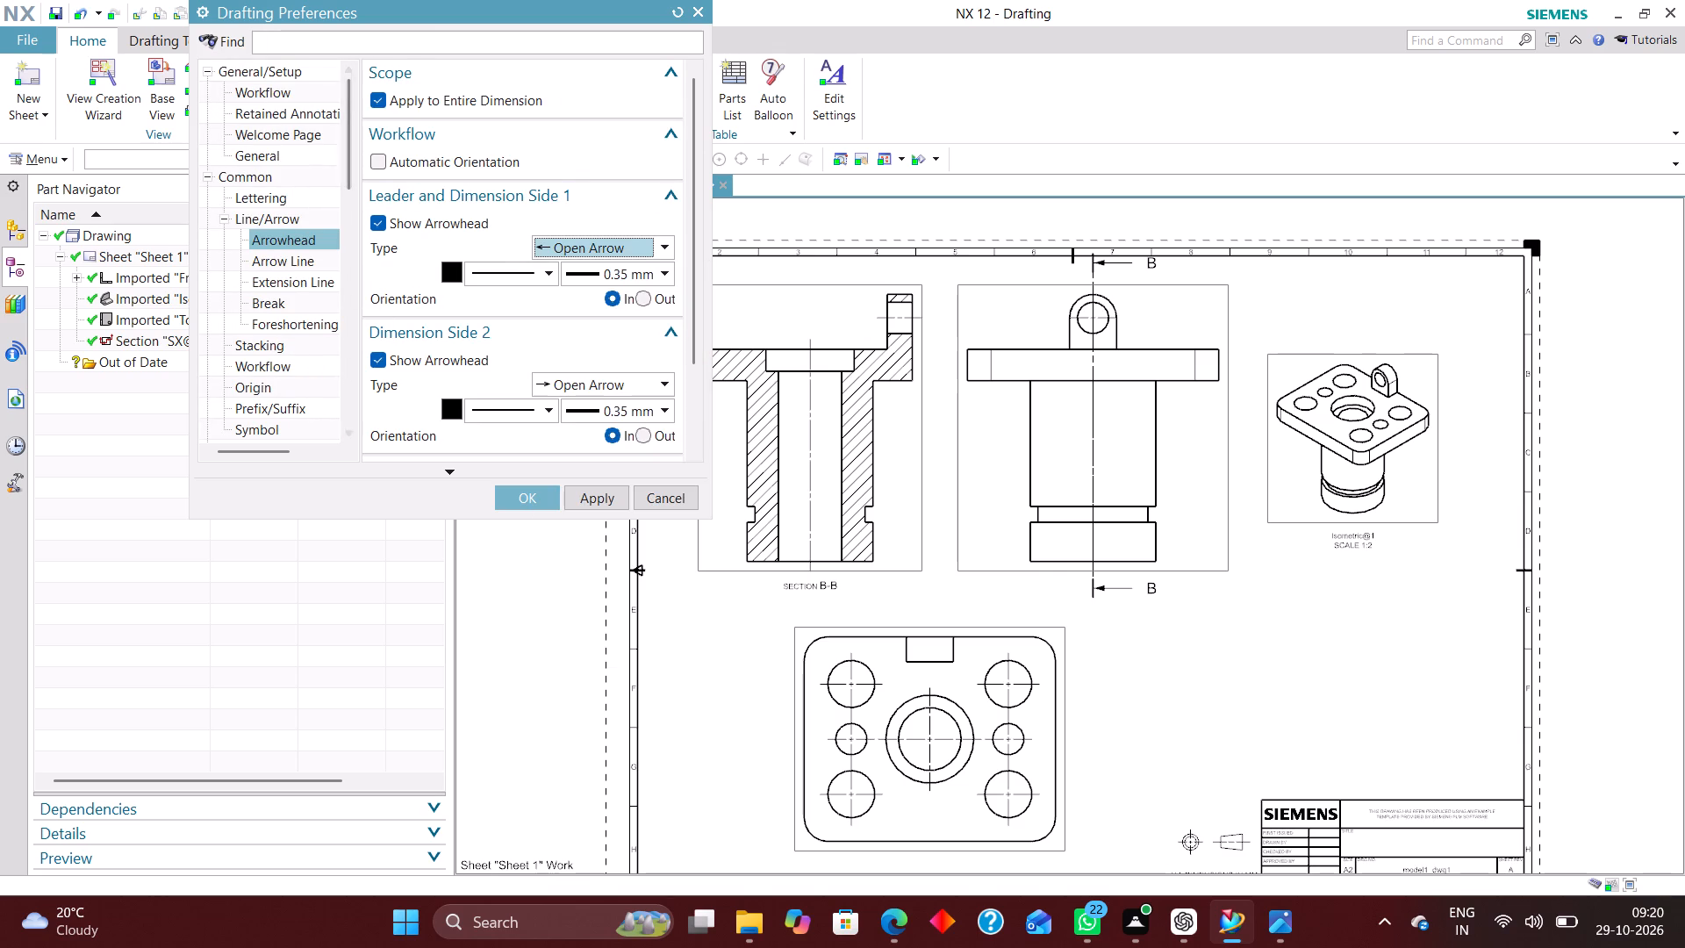
# Set the extension line gap to 2 mm in the drafting preferences and apply the changes.
pyautogui.click(293, 282)
pyautogui.moveTo(611, 207); pyautogui.dragTo(878, 221)
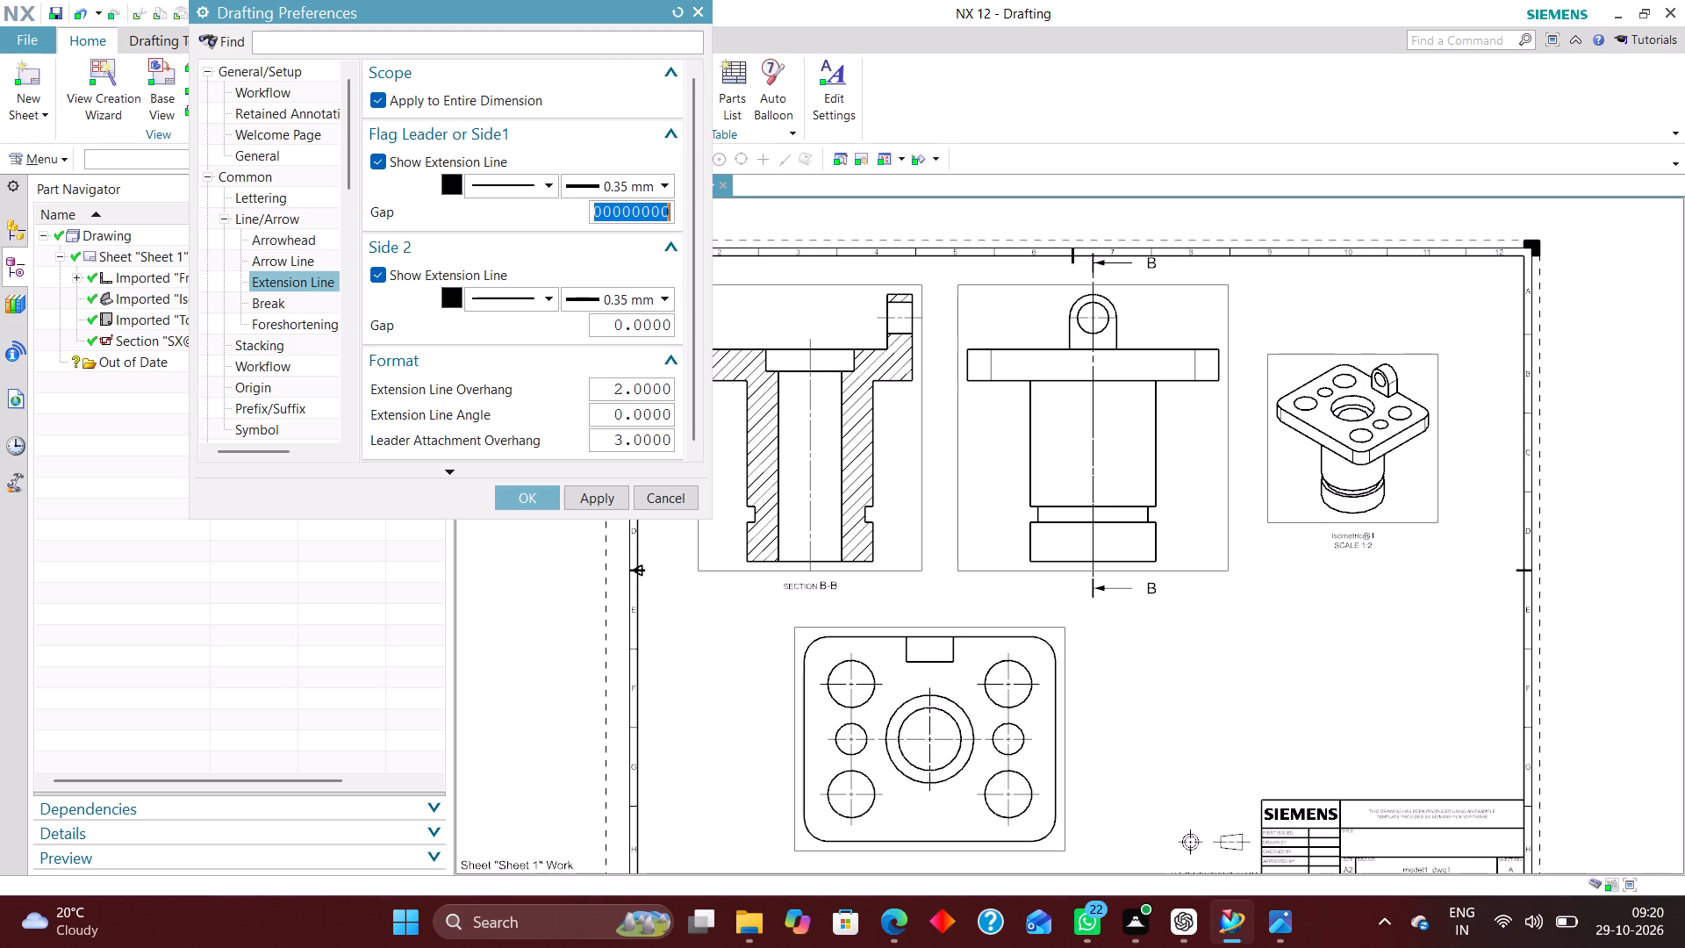
pyautogui.press('2')
pyautogui.press('Return')
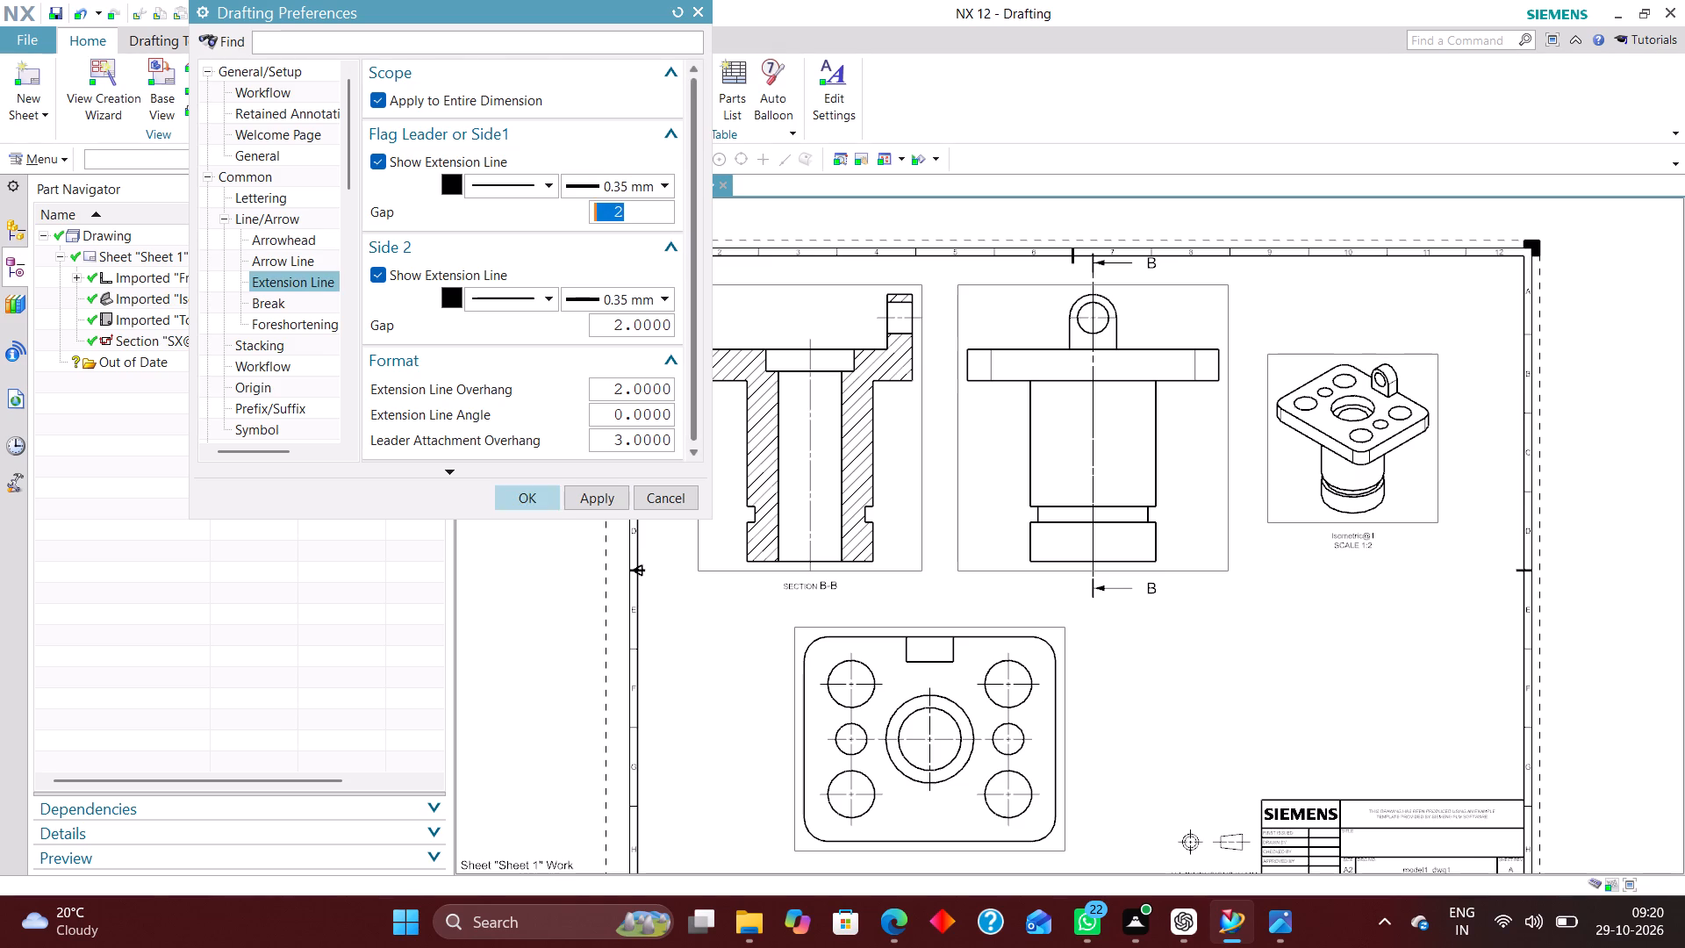
pyautogui.click(547, 498)
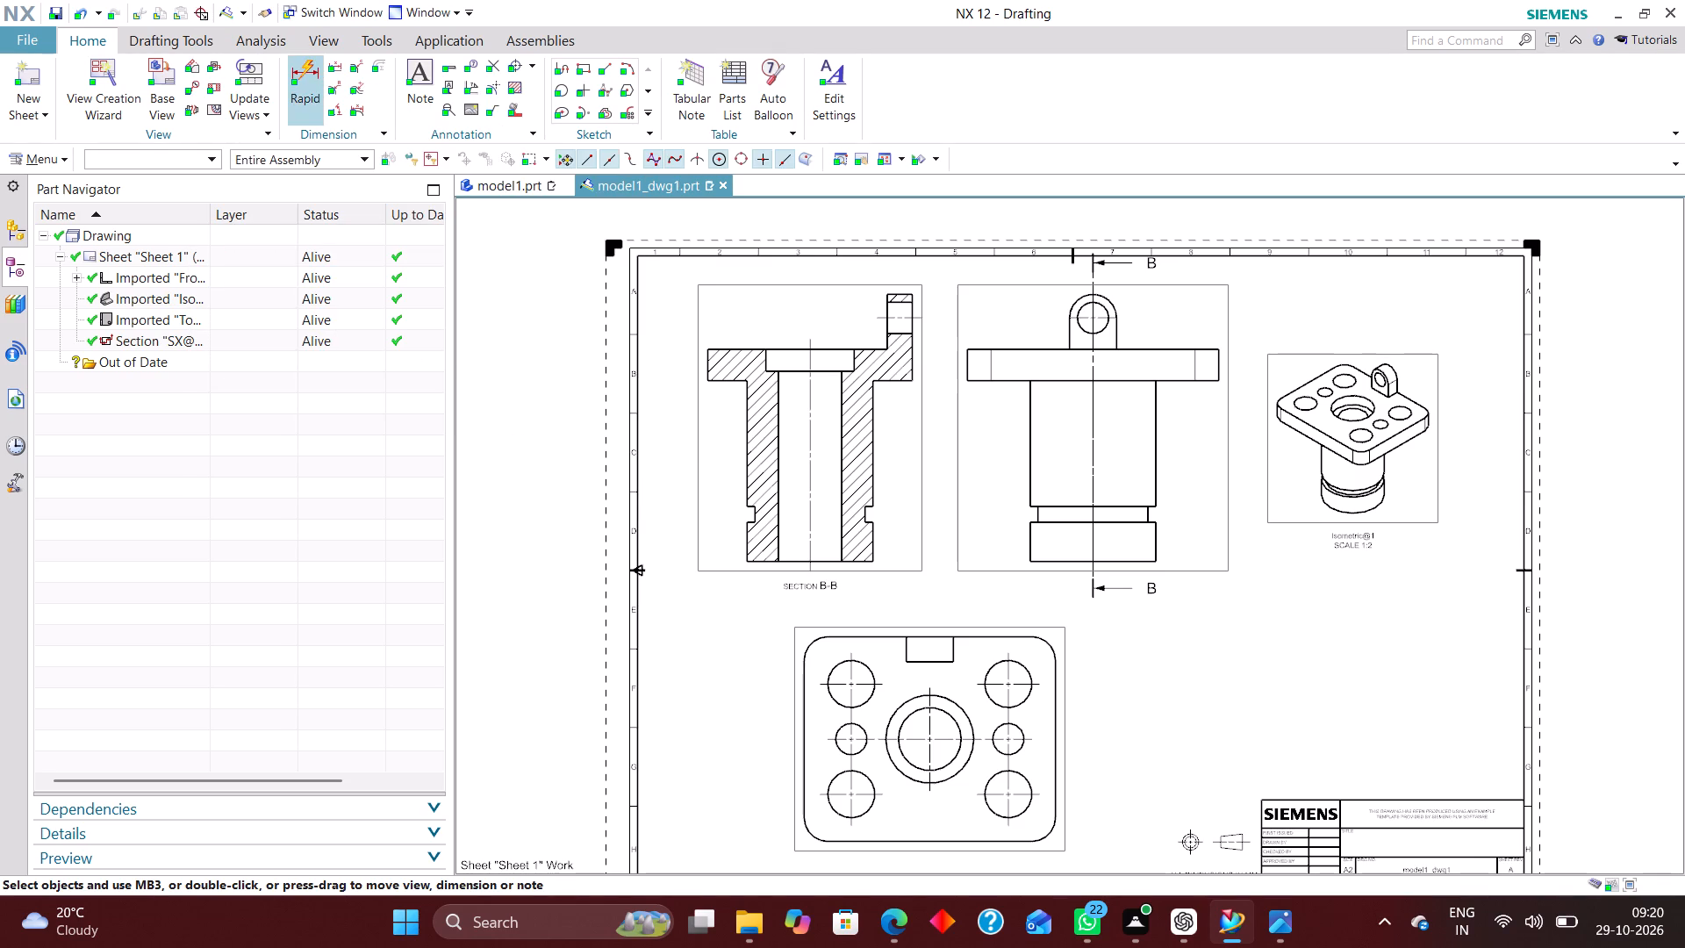
# Using an inferred Rapid Dimension, dimension the height of the collar below the groove, placed right of section view B-B.
pyautogui.click(306, 67)
pyautogui.click(462, 223)
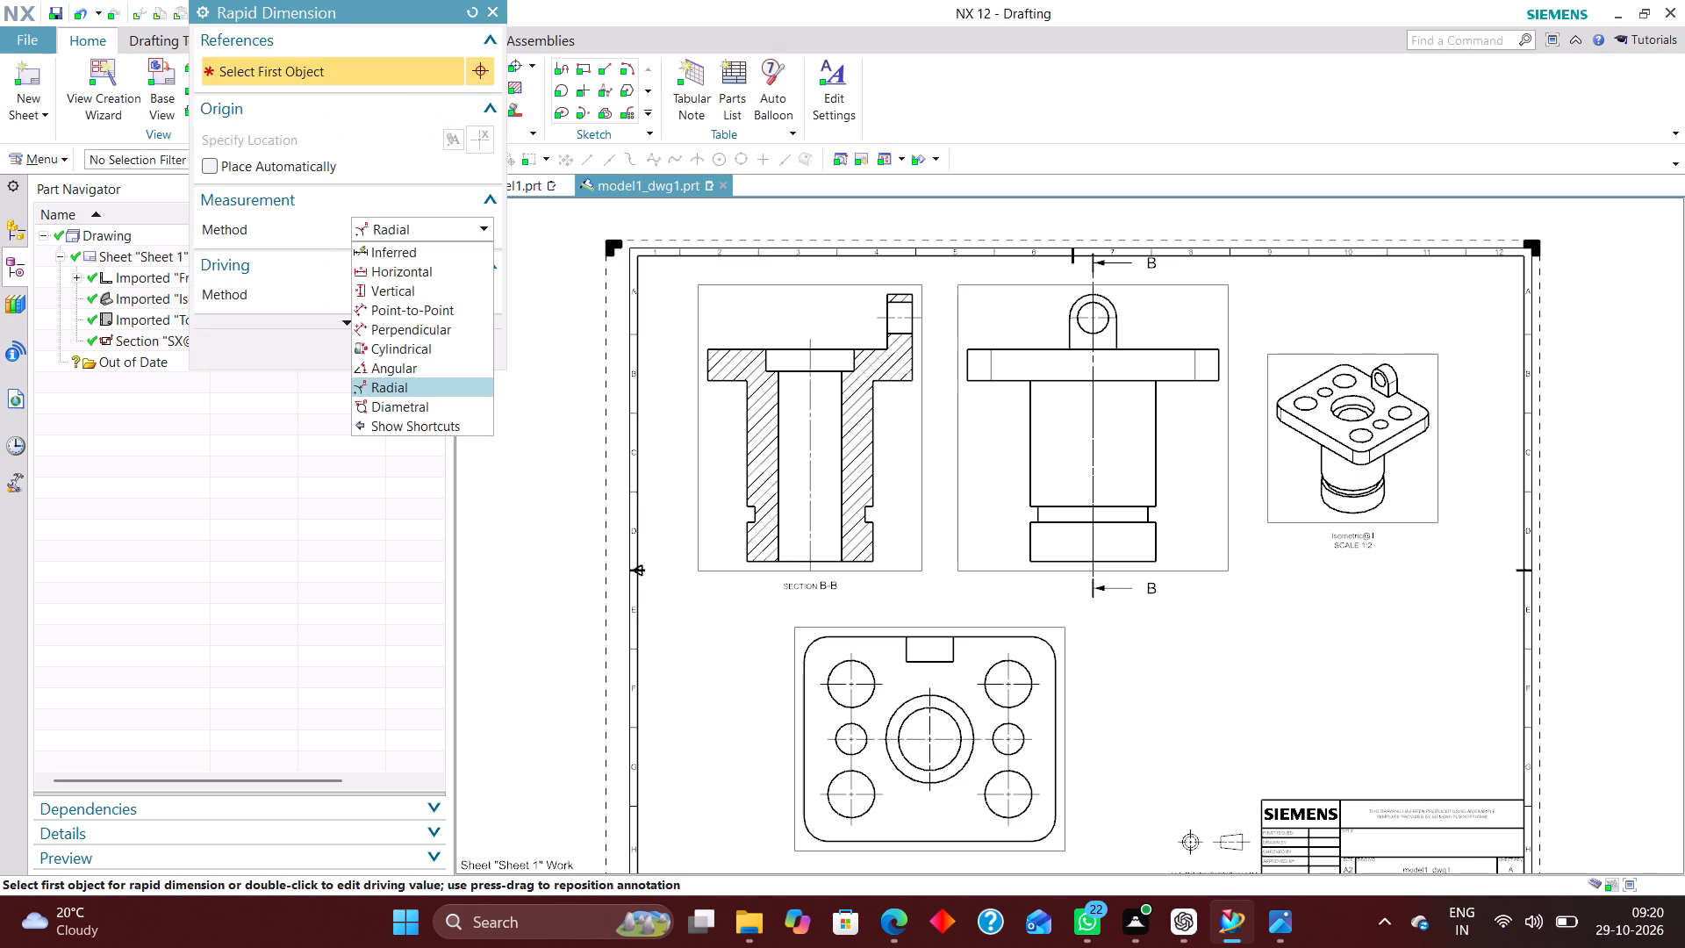
pyautogui.click(454, 244)
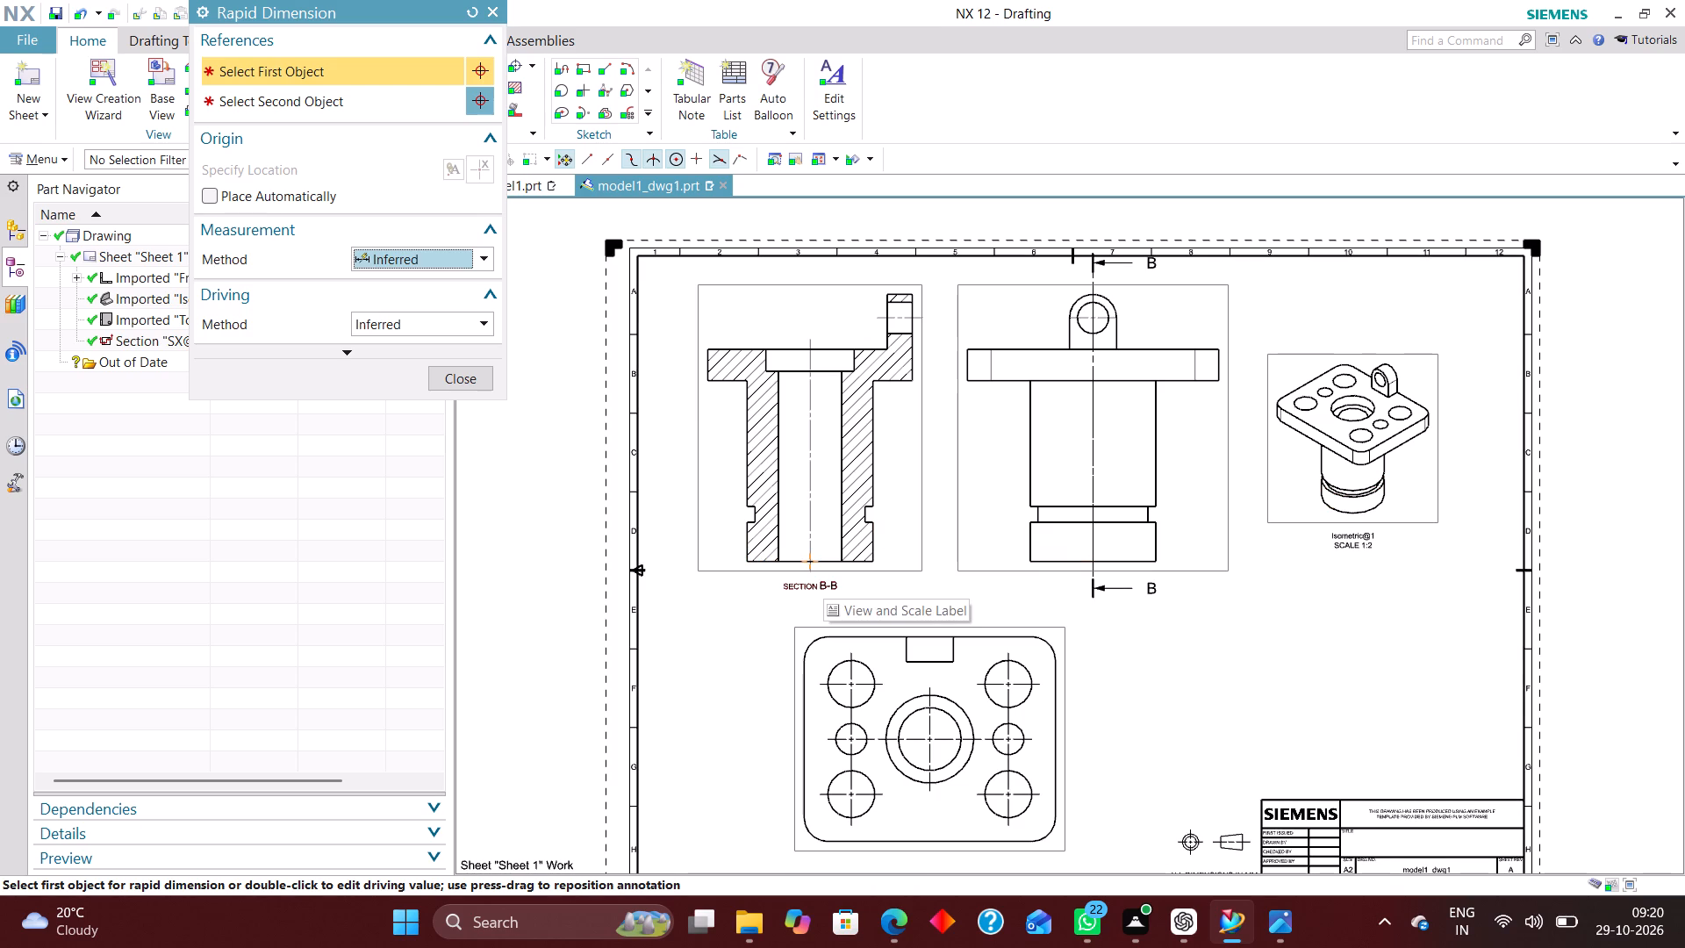
pyautogui.scroll(4, 874, 579)
pyautogui.click(875, 532)
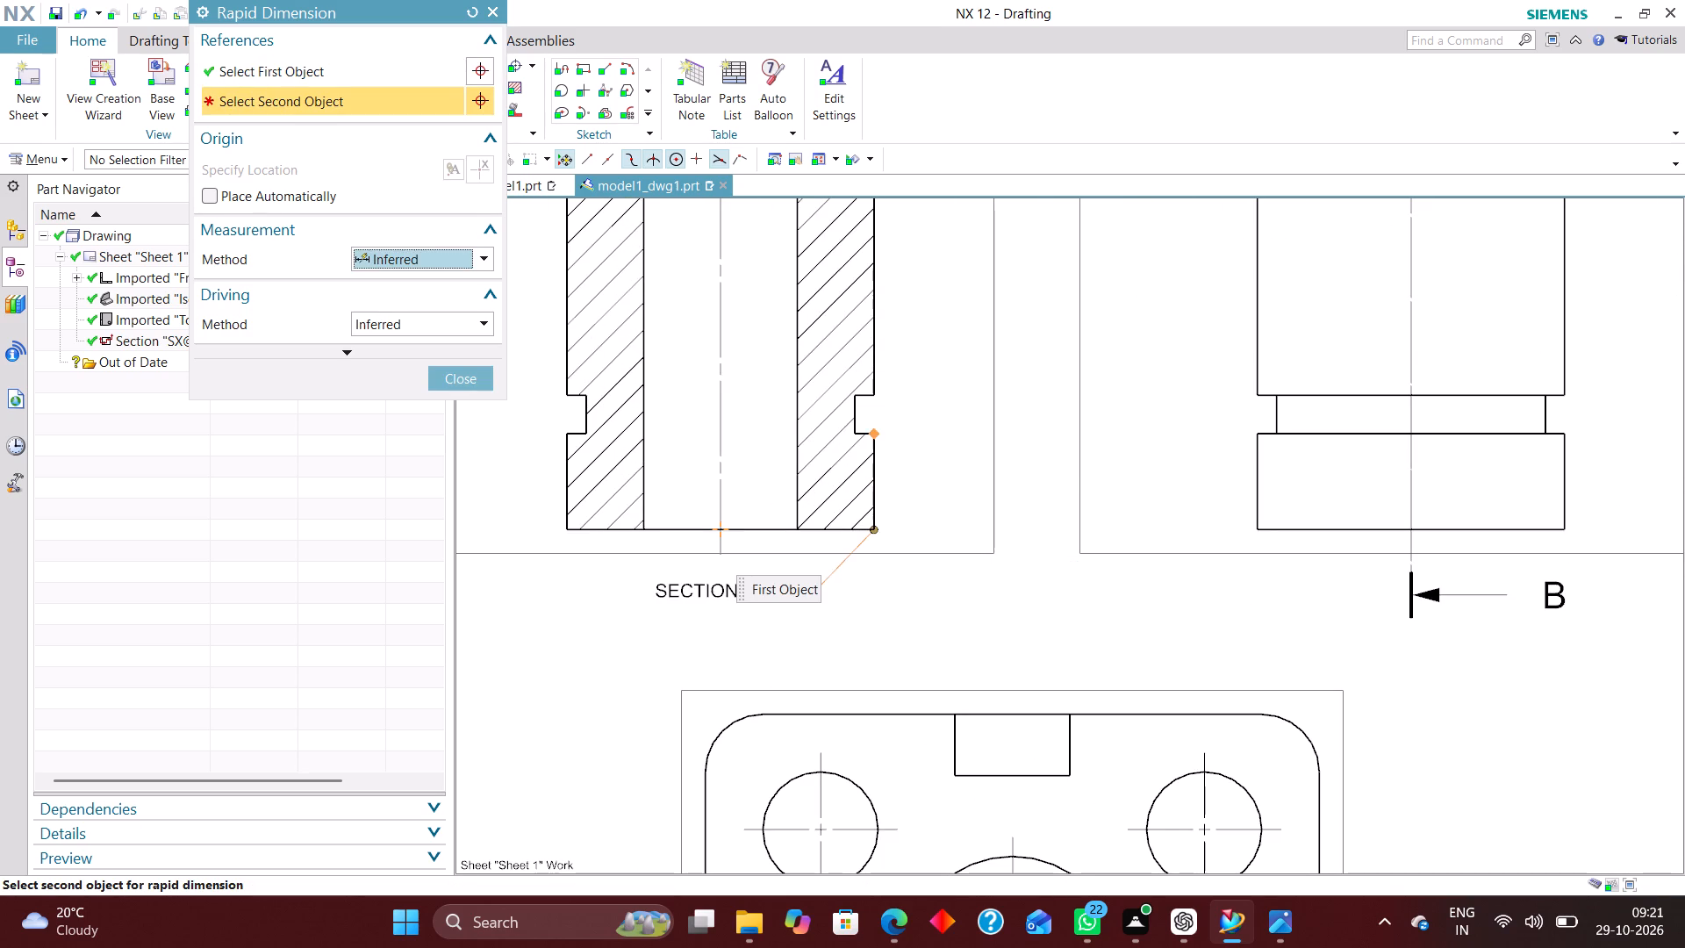
pyautogui.click(872, 432)
pyautogui.doubleClick(935, 482)
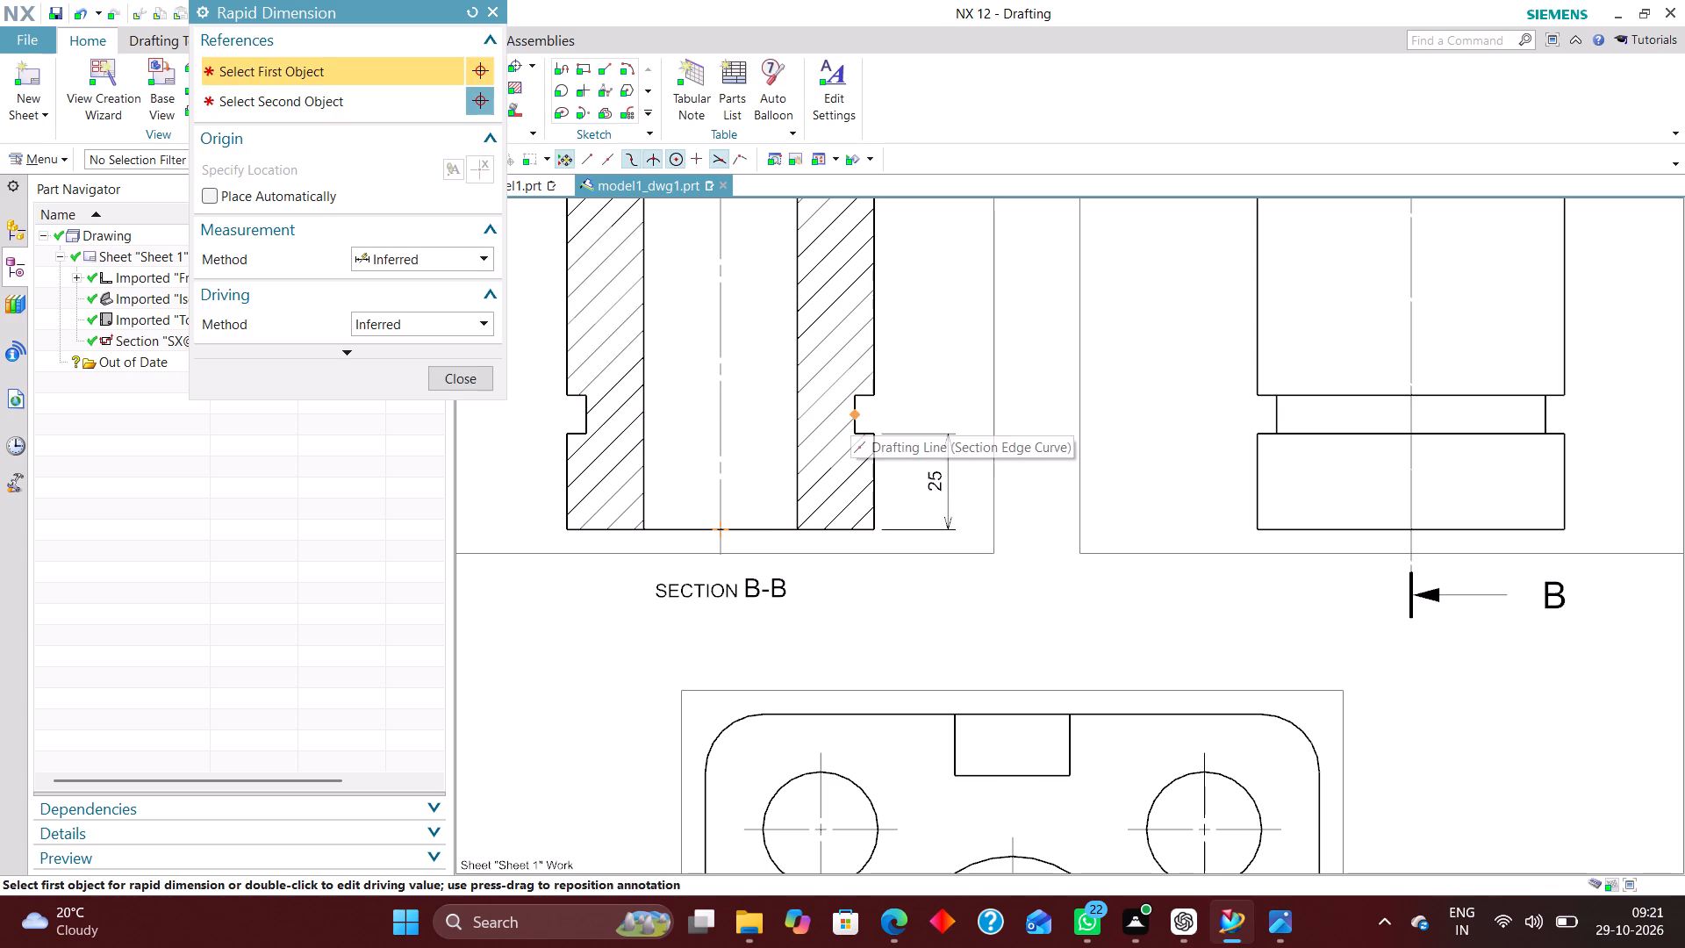
# Dimension the groove's vertical width in section view B-B, placed to the left of the profile.
pyautogui.scroll(-2, 995, 440)
pyautogui.scroll(4, 749, 422)
pyautogui.click(733, 450)
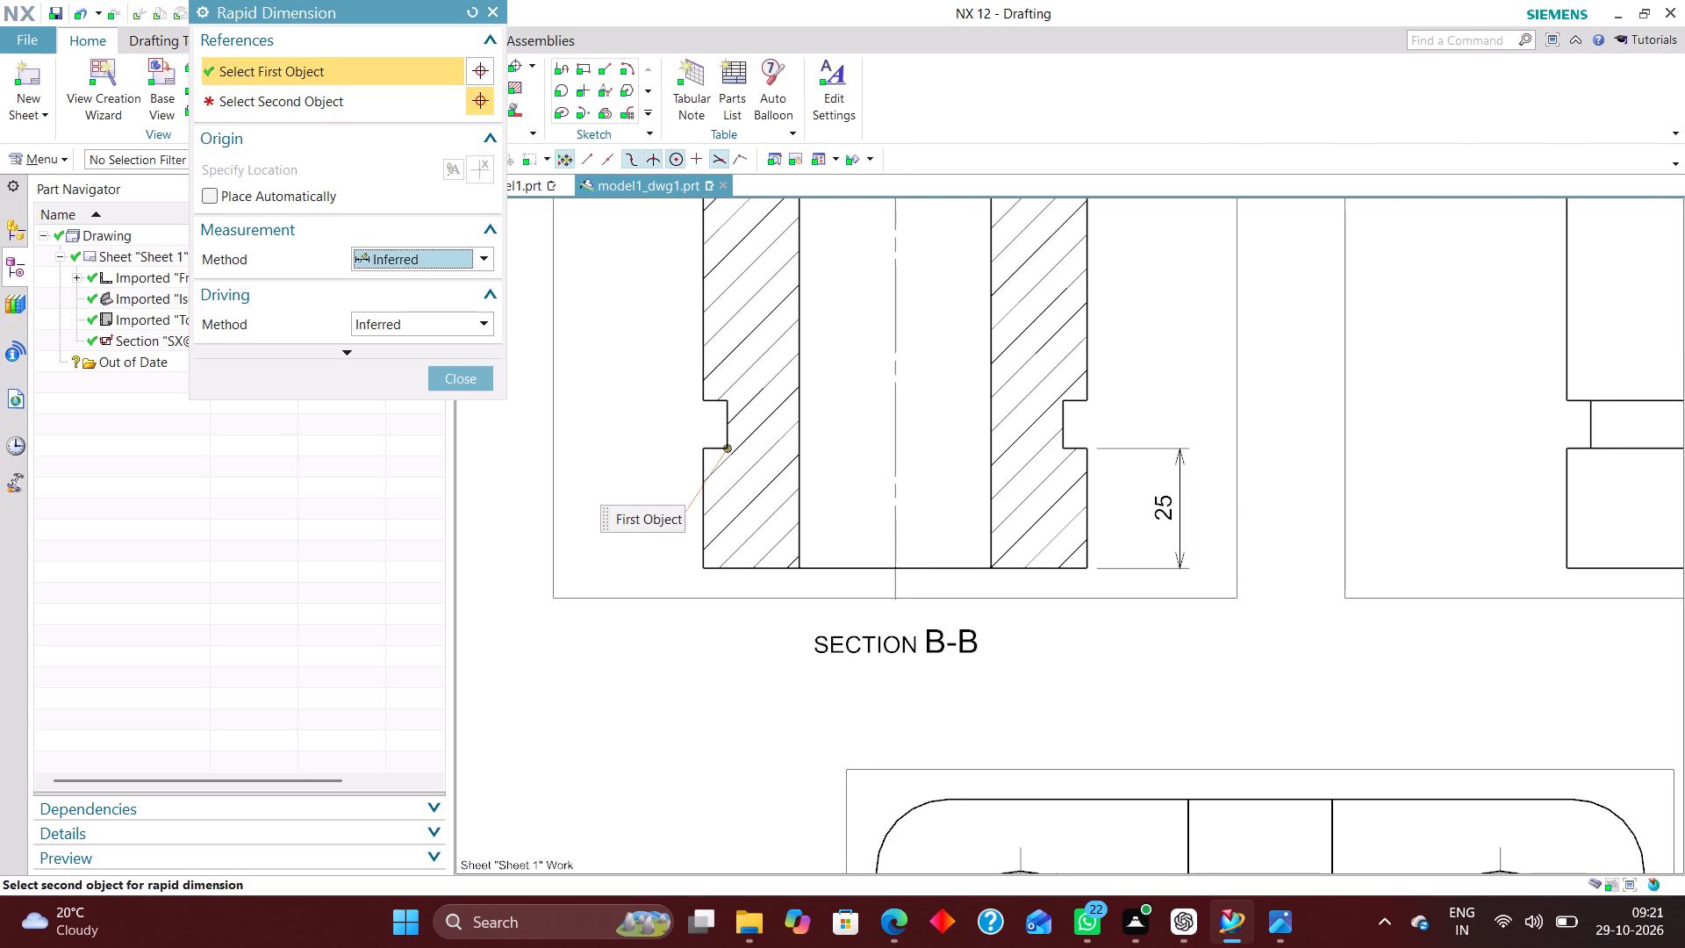
pyautogui.click(729, 402)
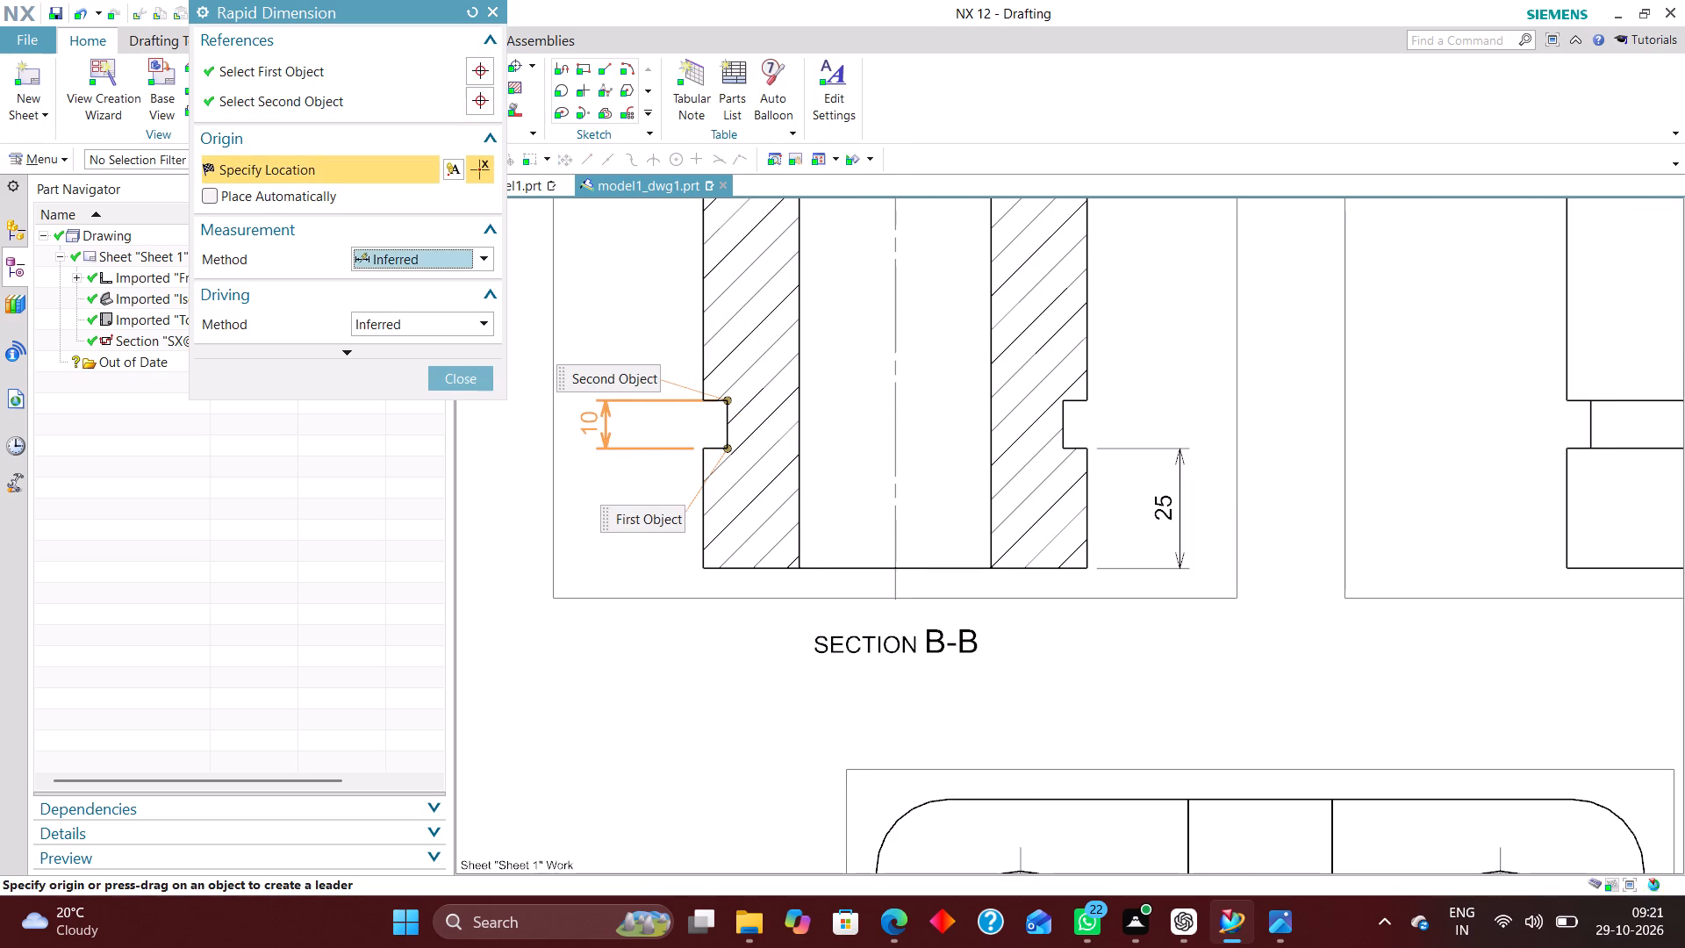
pyautogui.click(589, 424)
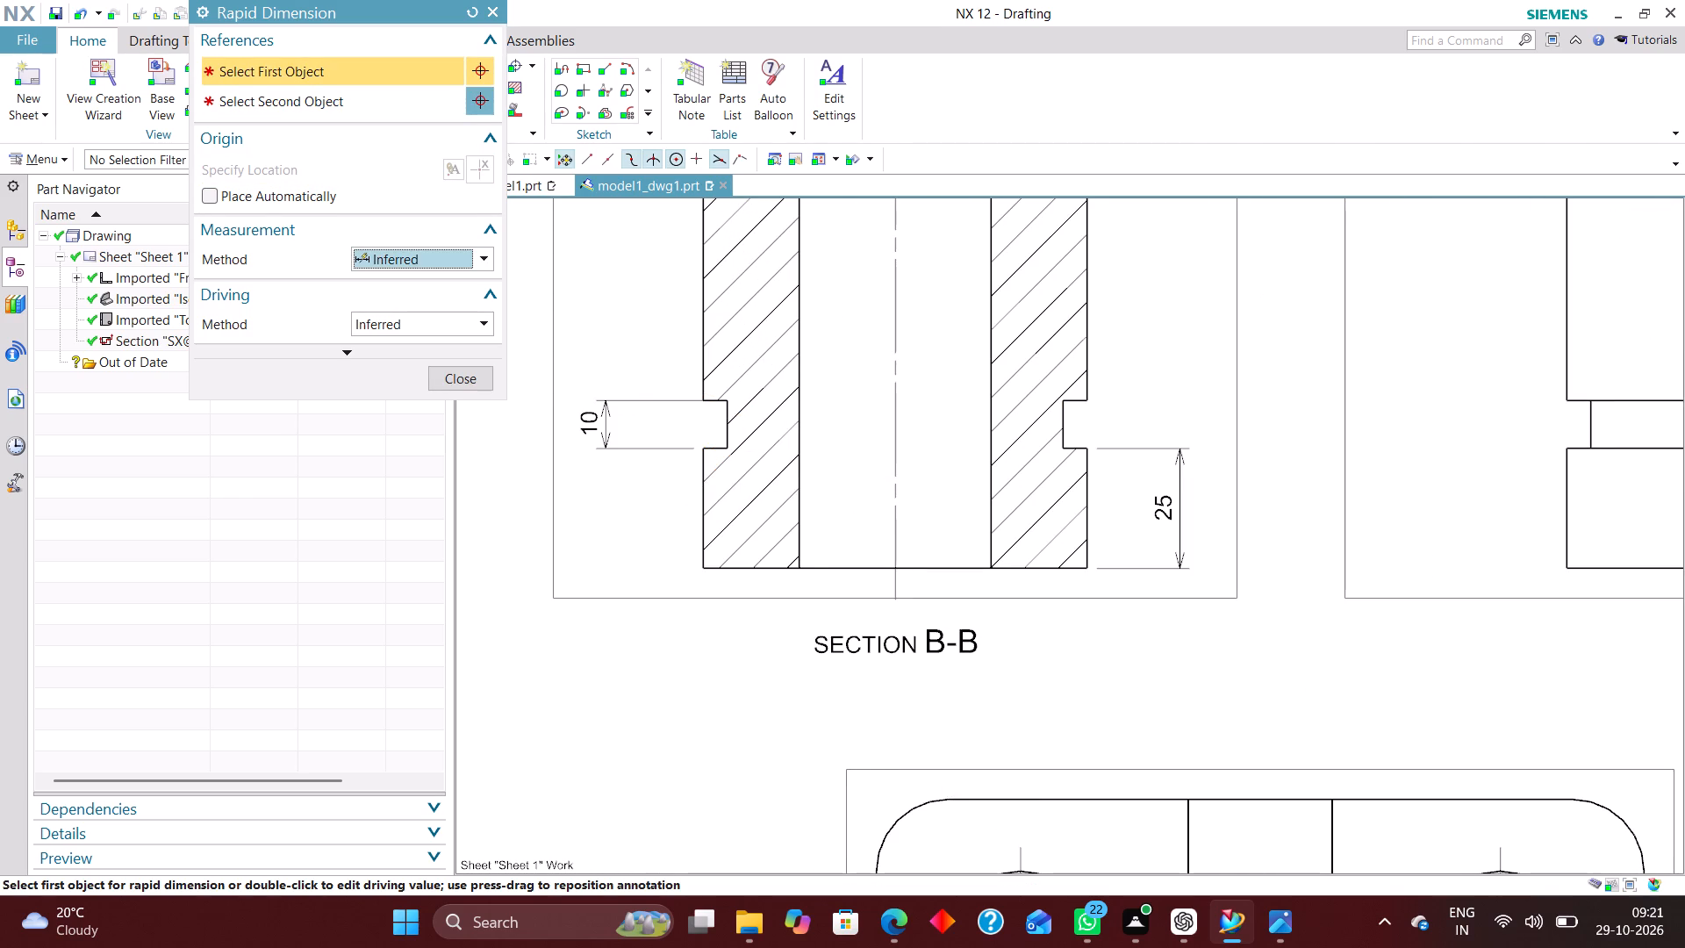
# Dimension the height from the groove's upper edge to the flange underside, placed to the right of the section profile.
pyautogui.scroll(-2, 718, 628)
pyautogui.scroll(4, 967, 466)
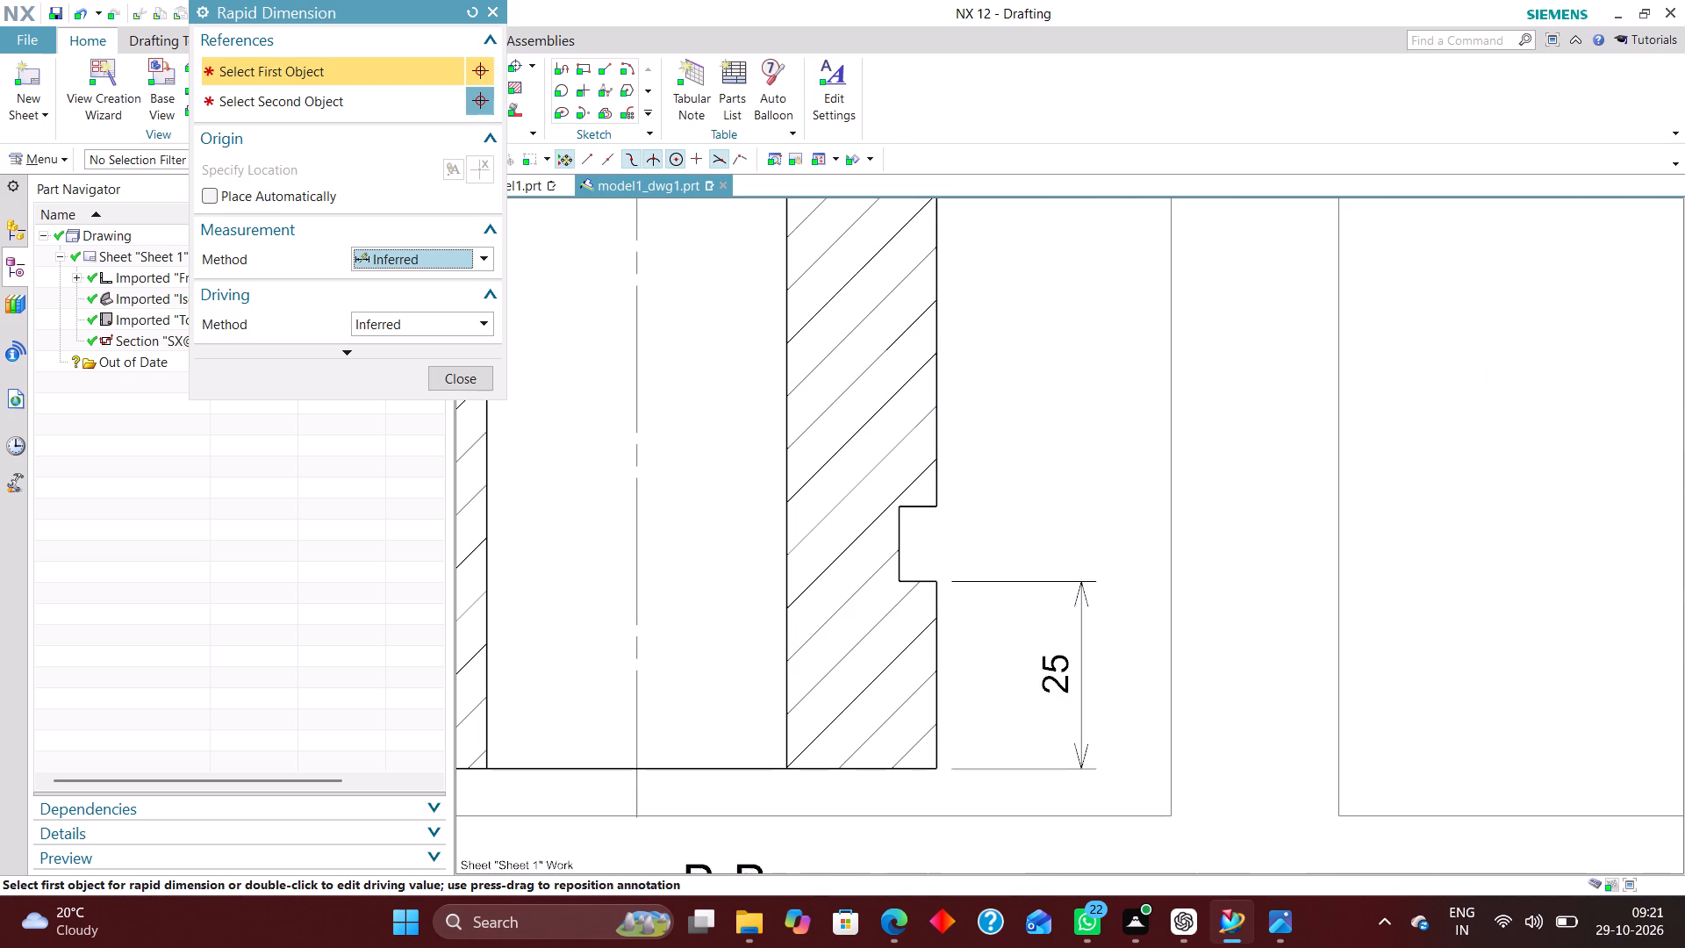
pyautogui.click(935, 501)
pyautogui.scroll(-4, 950, 549)
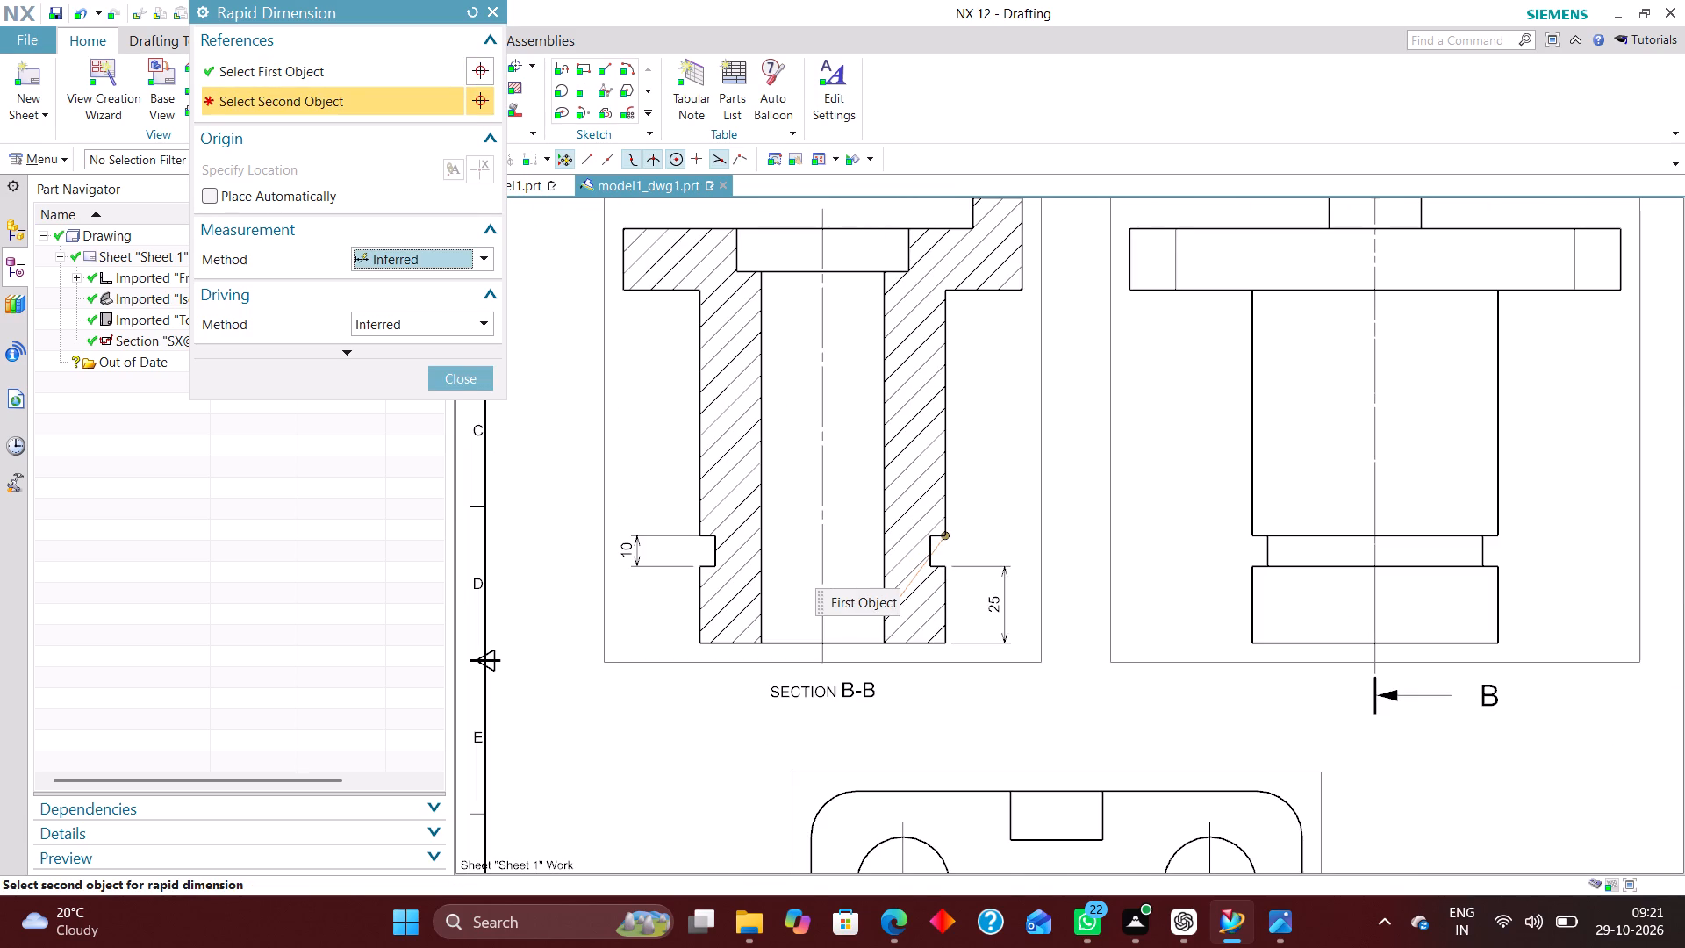
pyautogui.click(1026, 287)
pyautogui.click(1045, 412)
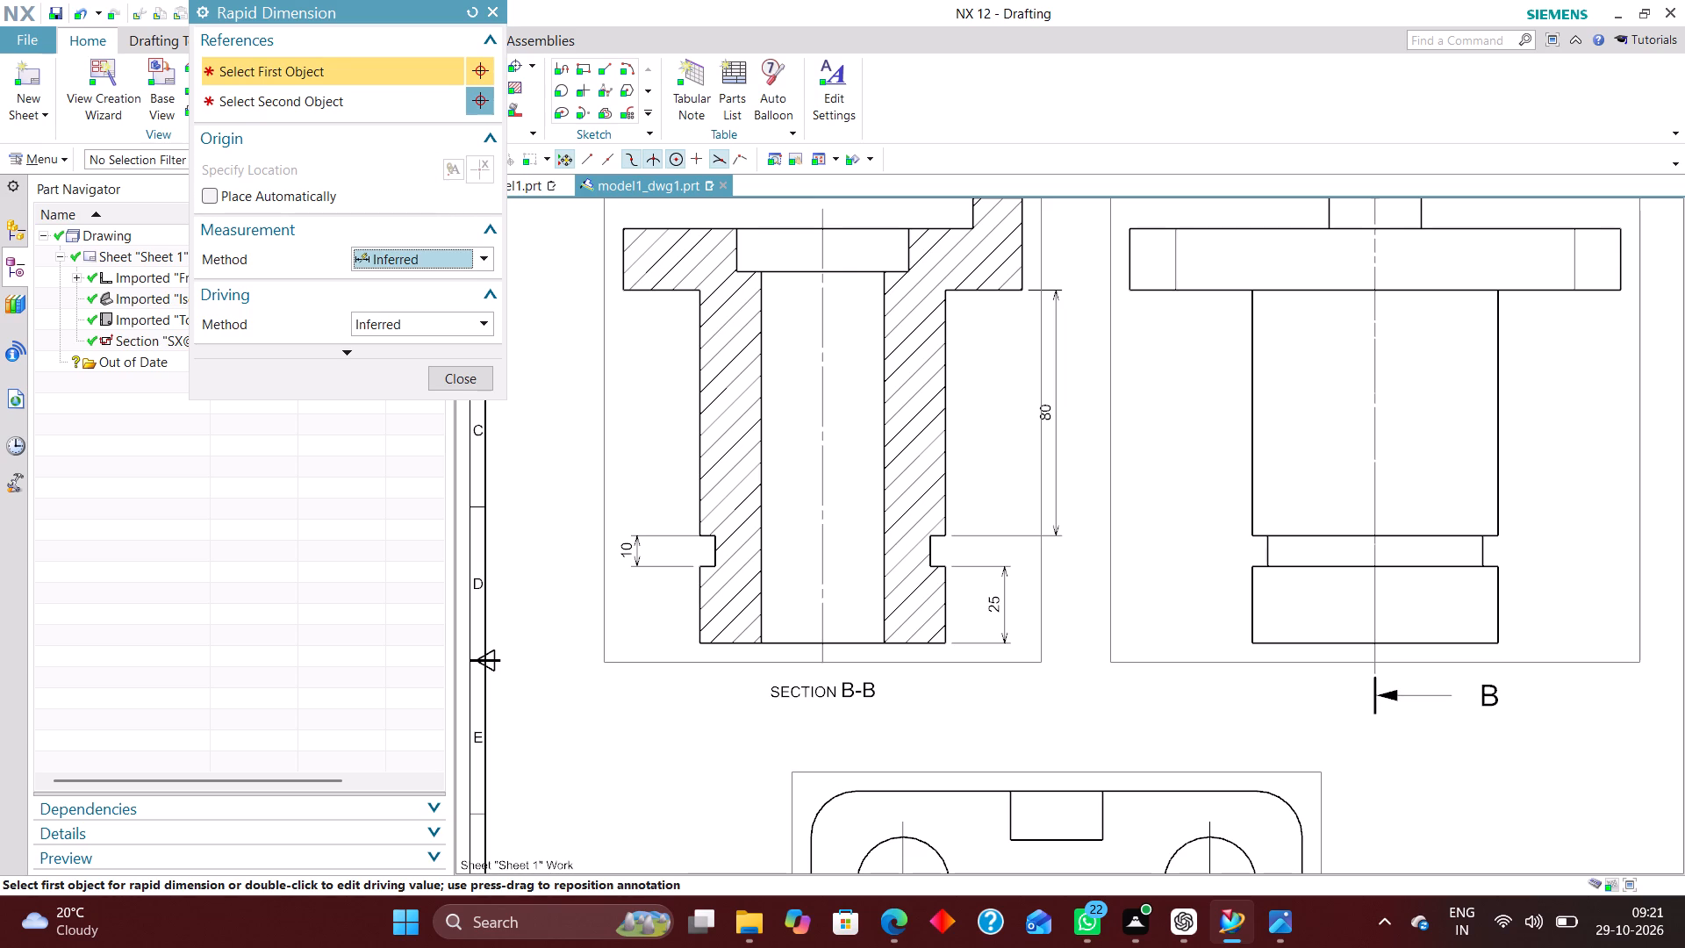
# Dimension the flange thickness in section view B-B, placed to the left of the flange.
pyautogui.scroll(-3, 1054, 595)
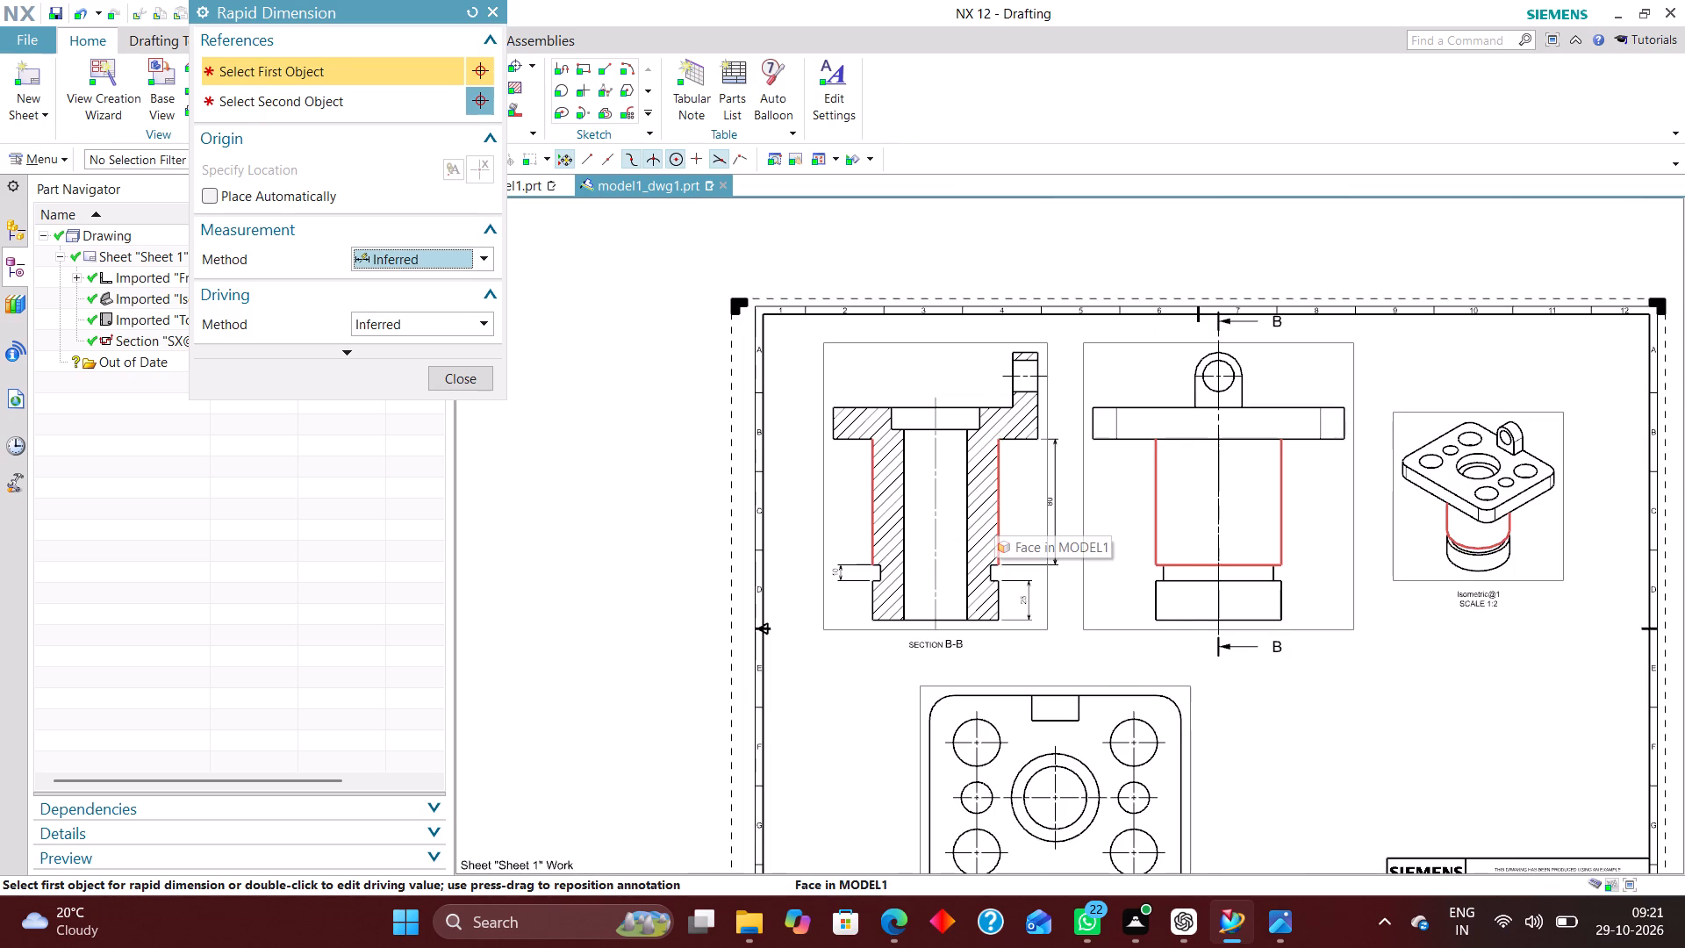
pyautogui.scroll(-1, 939, 578)
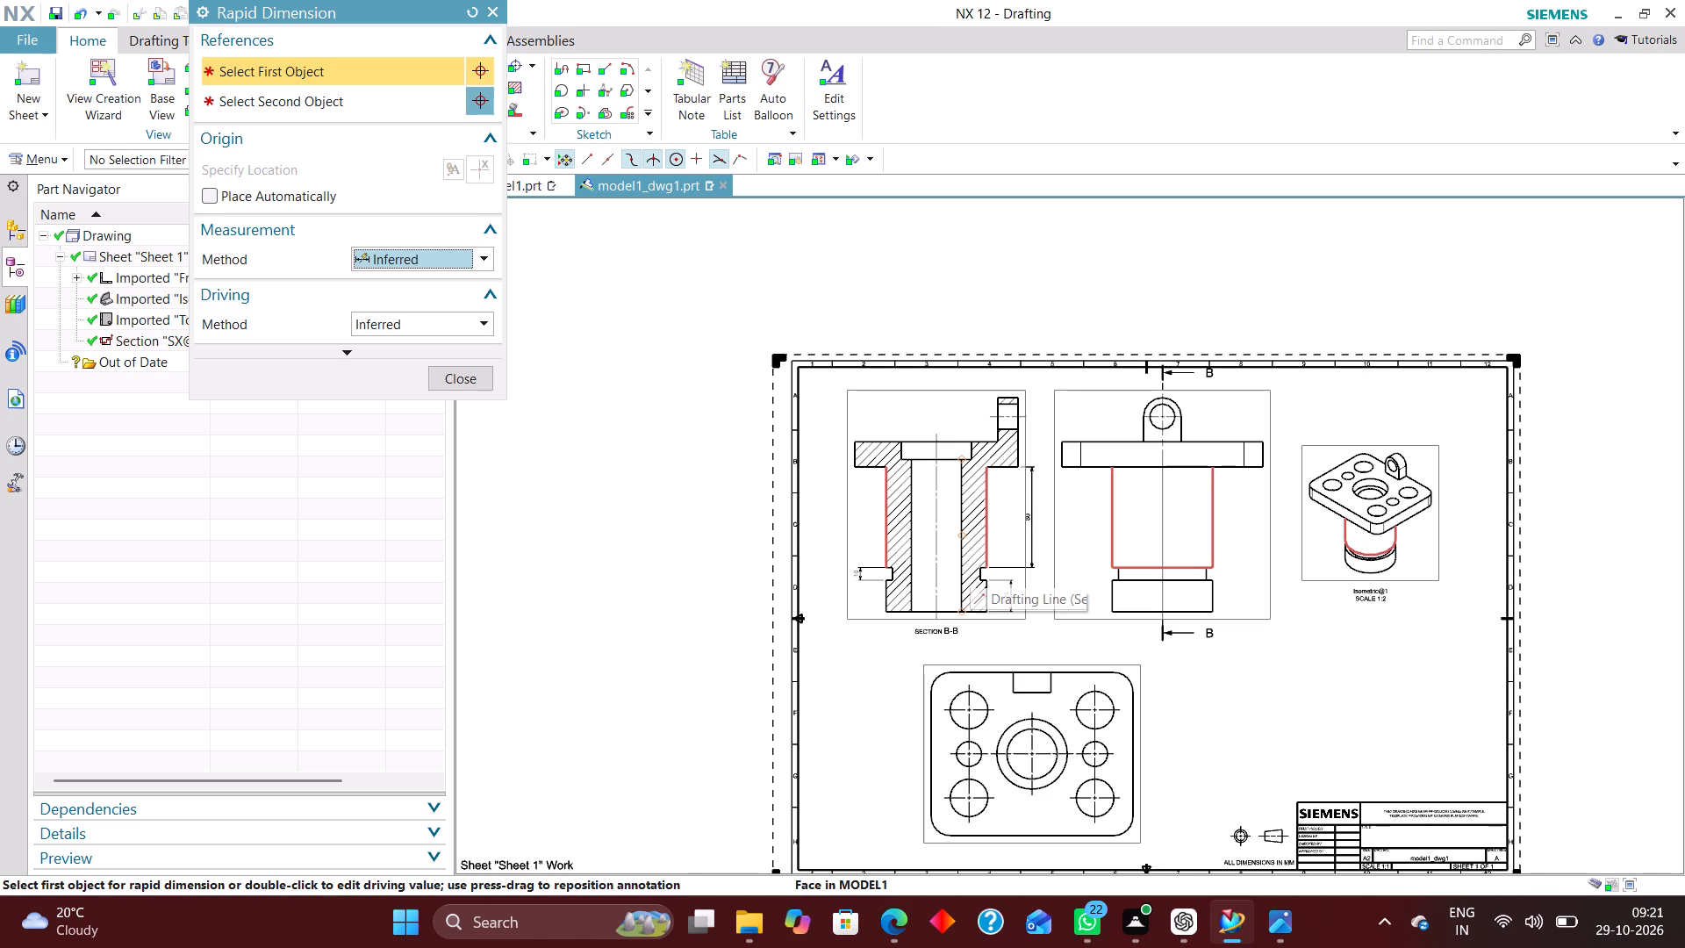
pyautogui.scroll(-1, 1032, 590)
pyautogui.scroll(6, 882, 503)
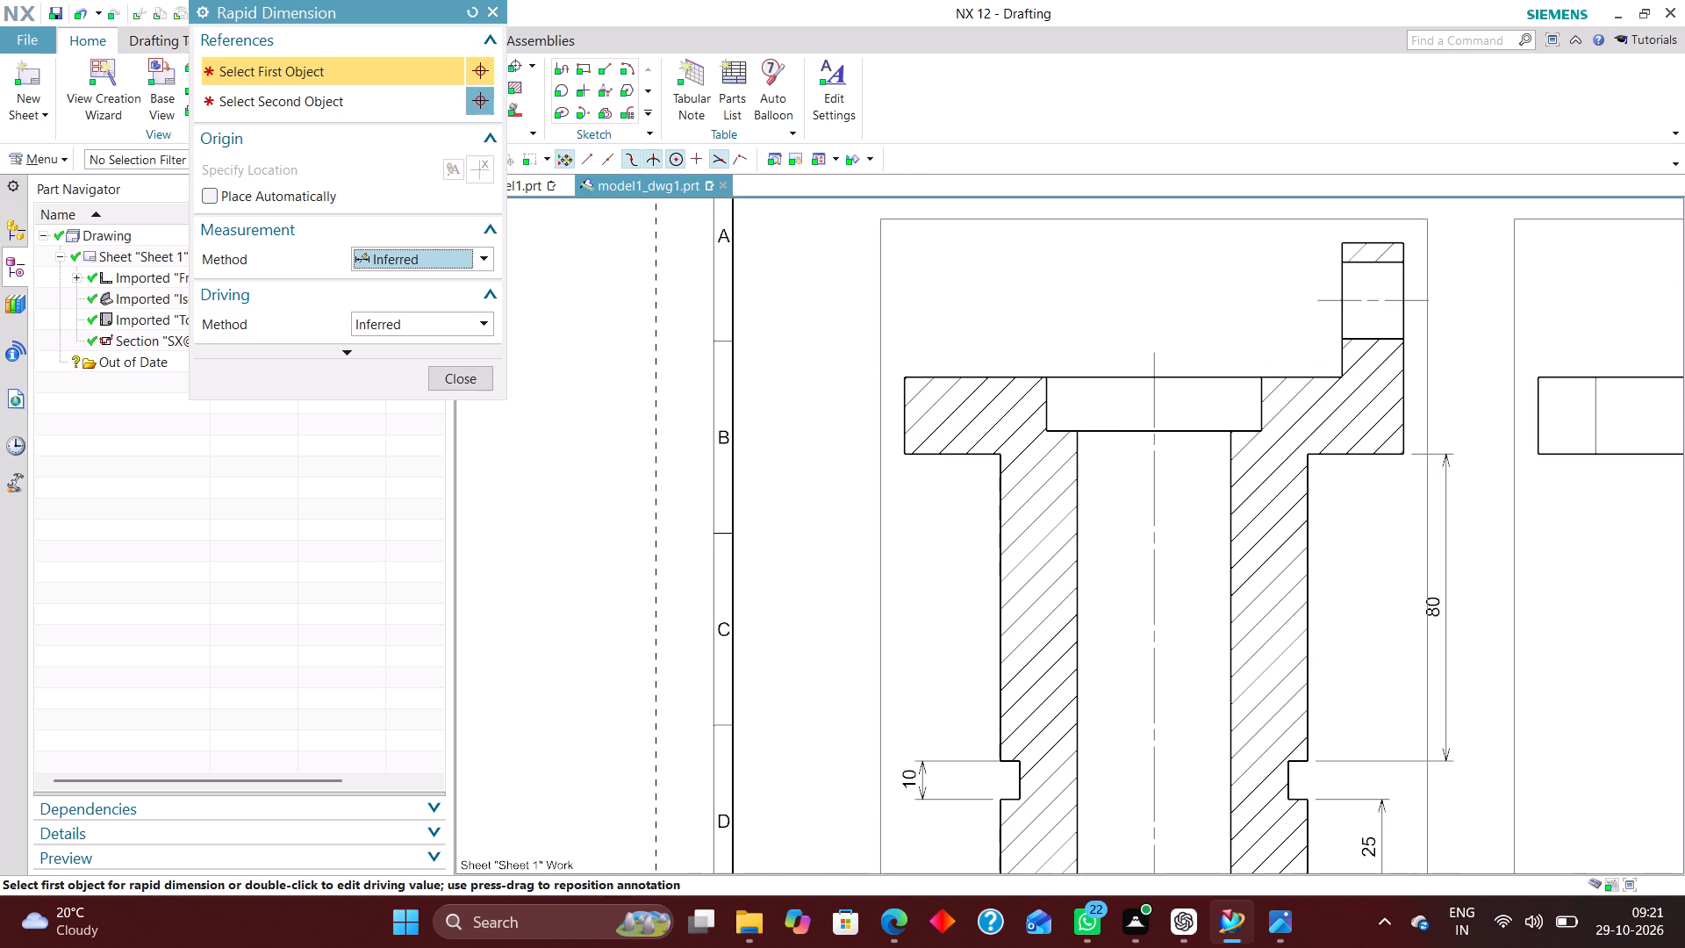
pyautogui.click(899, 372)
pyautogui.click(906, 452)
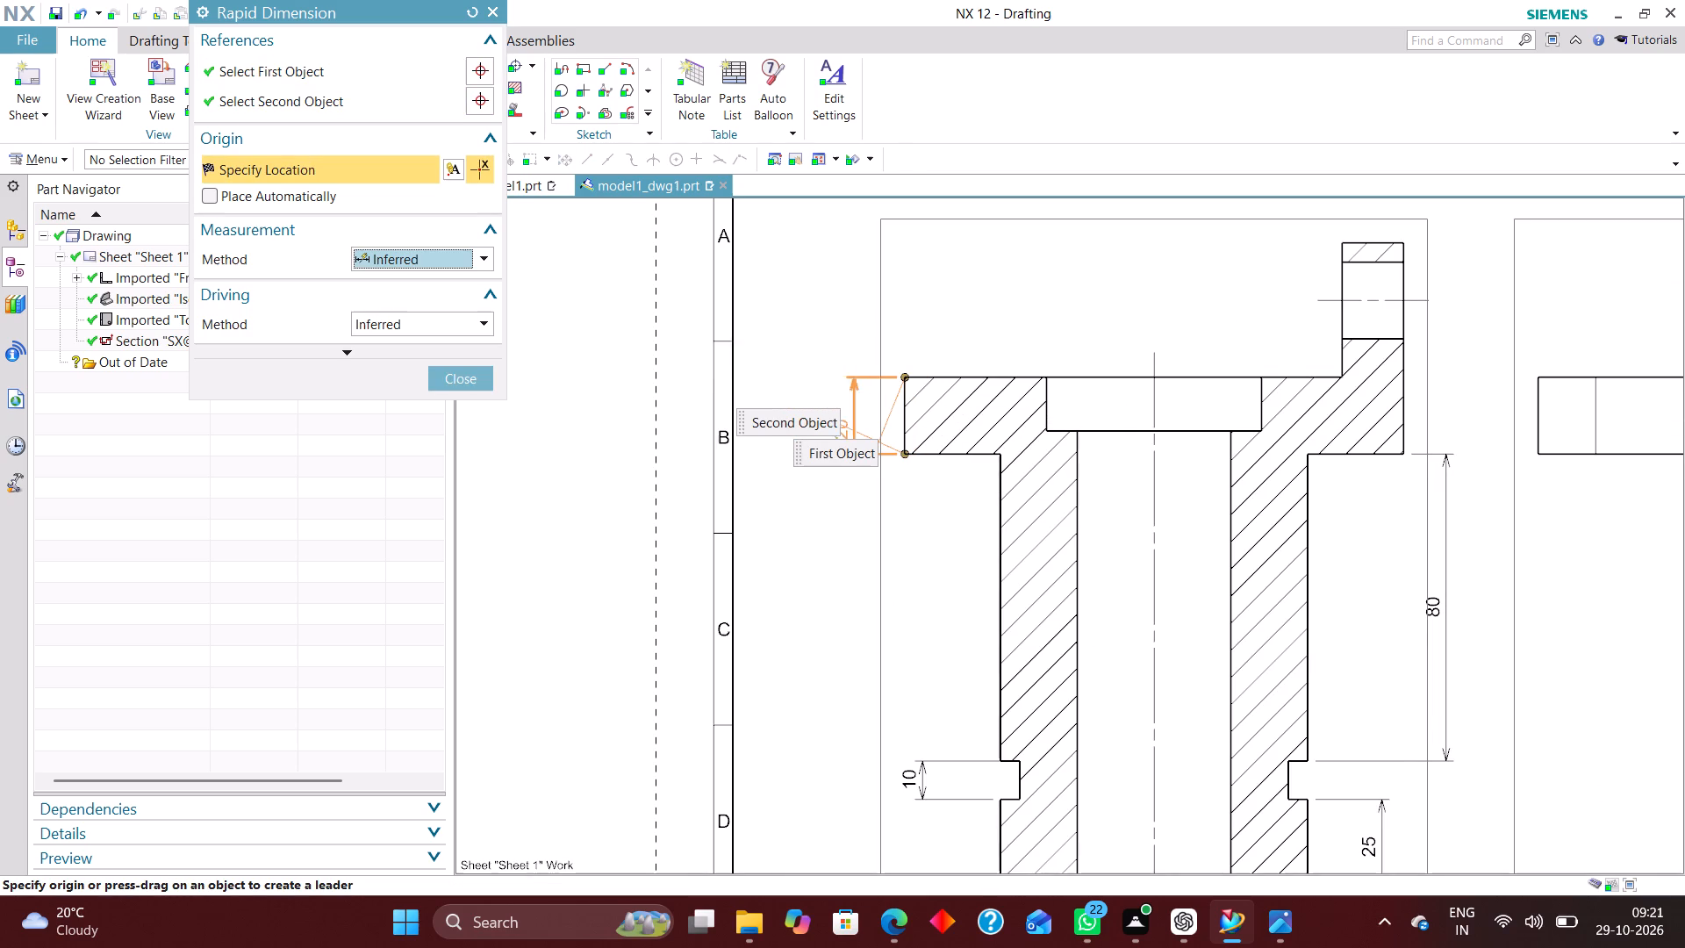
pyautogui.scroll(6, 840, 435)
pyautogui.scroll(-4, 759, 466)
pyautogui.click(699, 427)
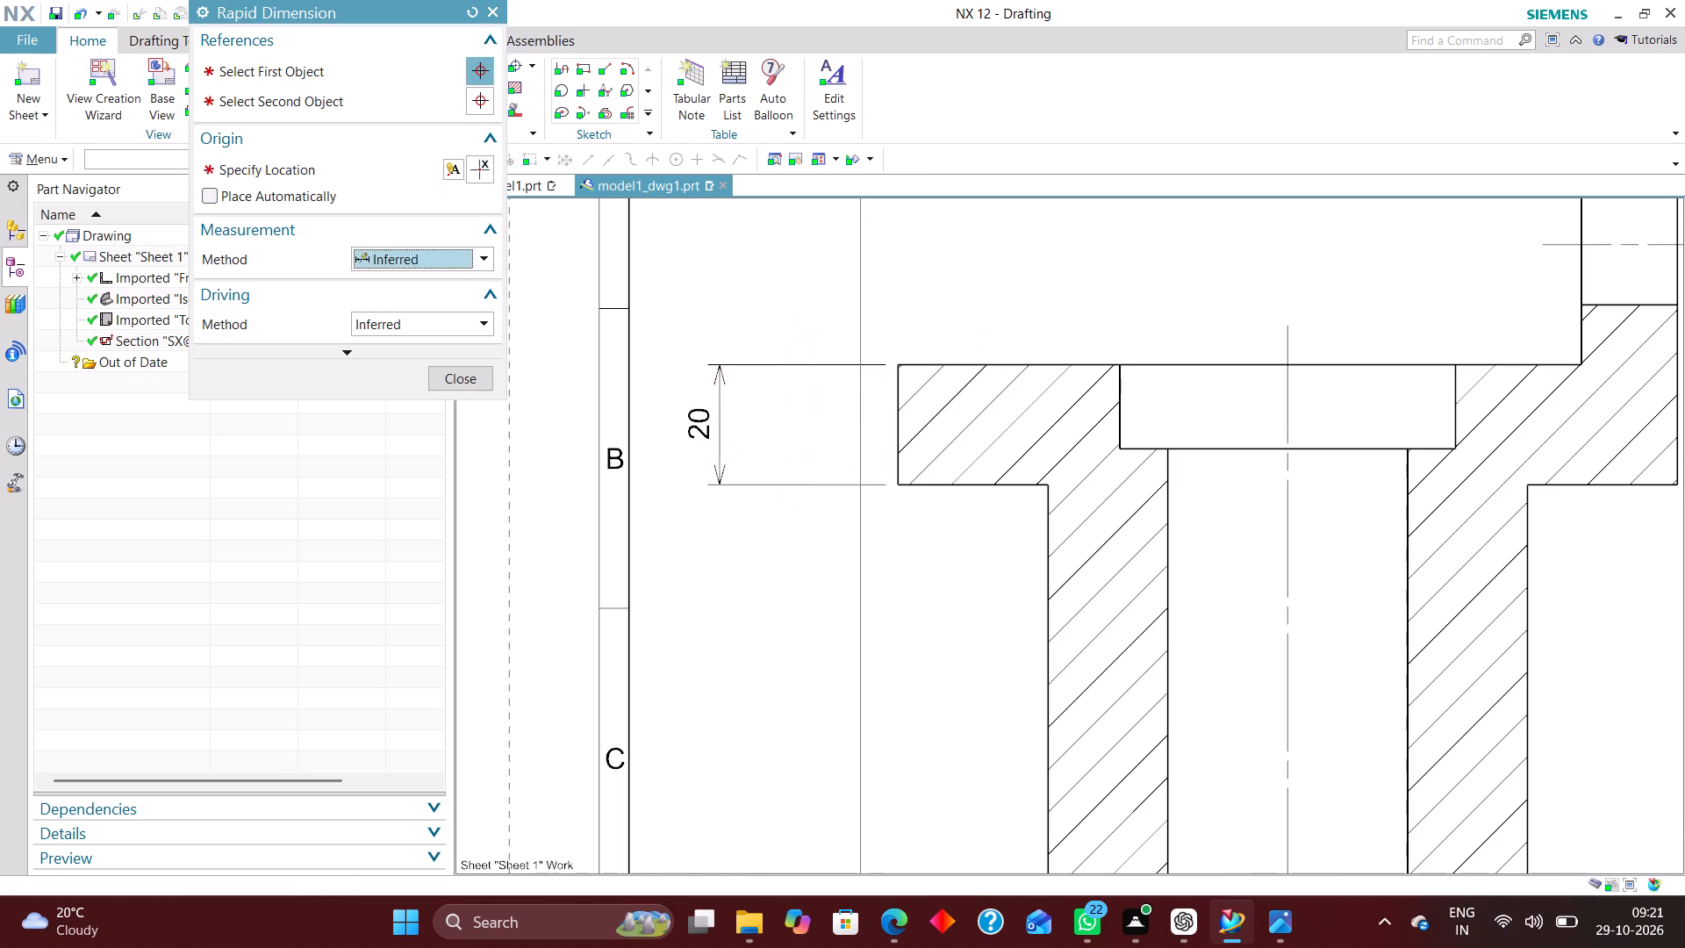
# Dimension the height from the counterbore floor to the bottom face, placed to the left of section view B-B.
pyautogui.scroll(-2, 852, 391)
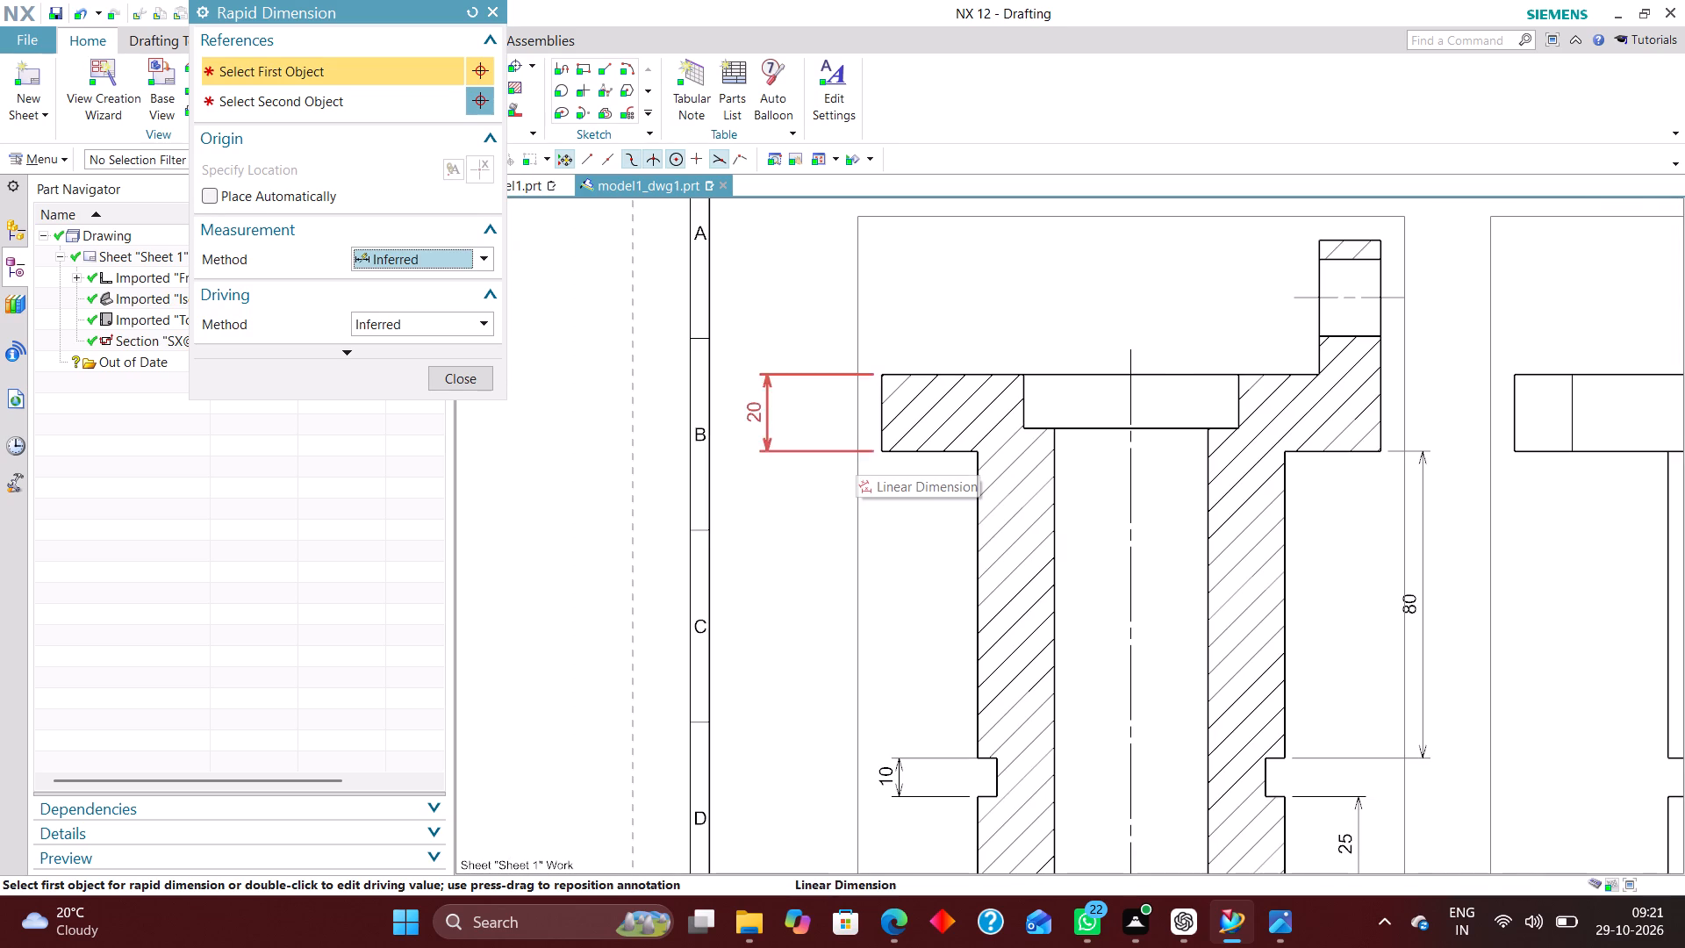
pyautogui.scroll(-1, 867, 369)
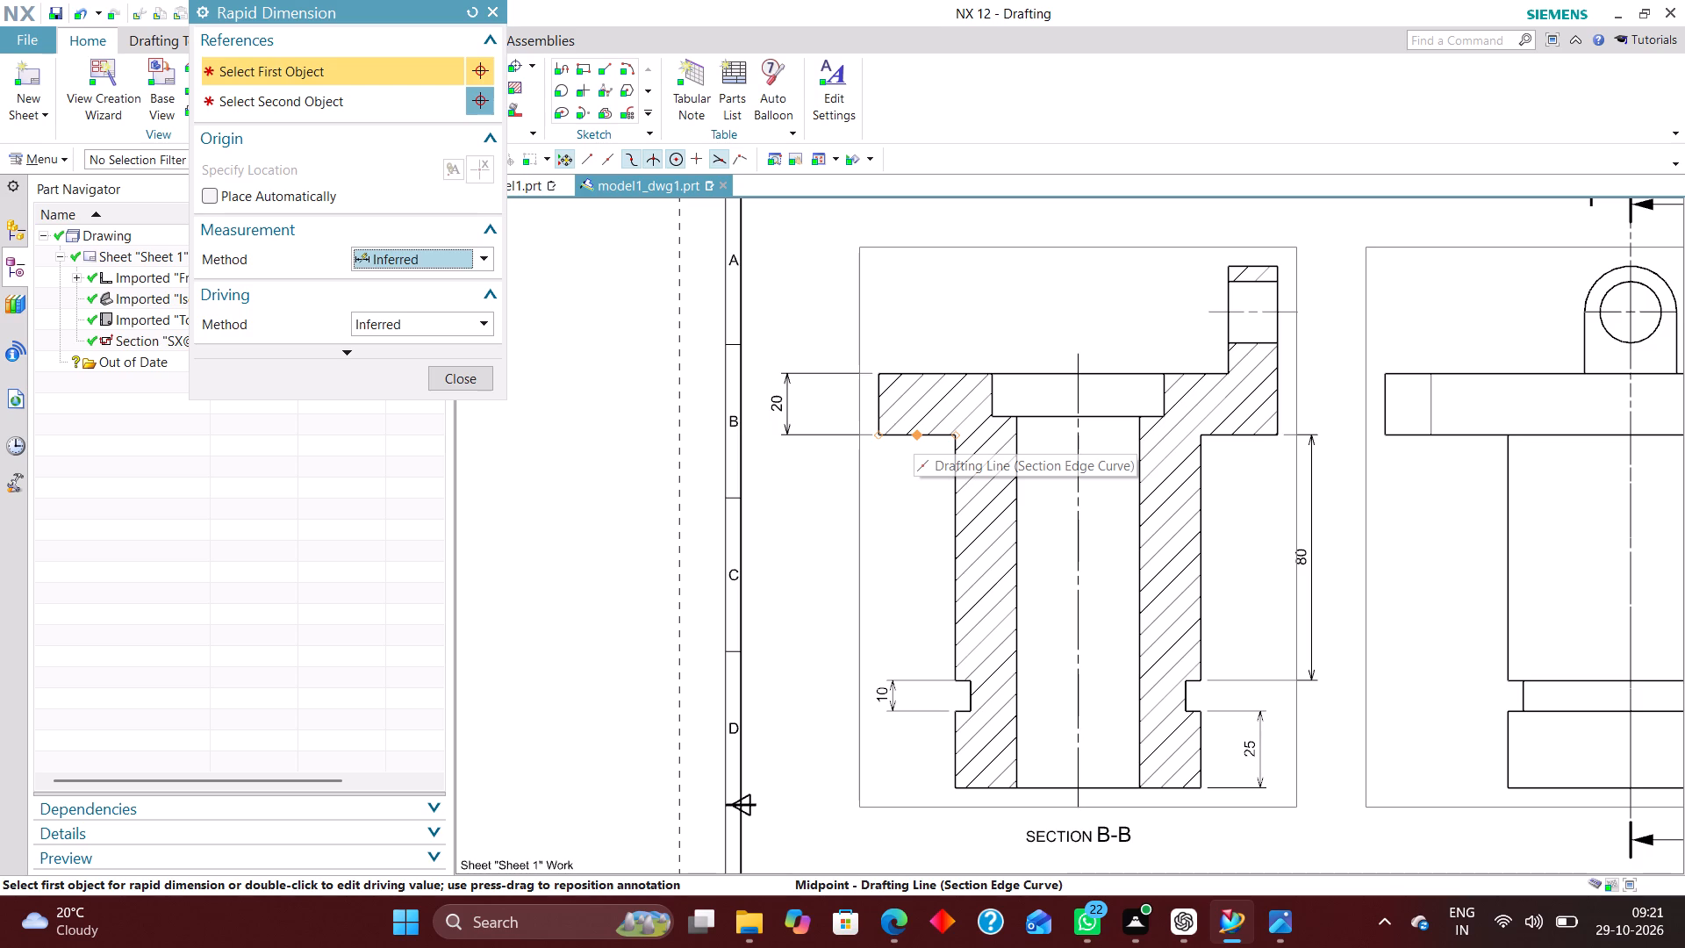
pyautogui.scroll(2, 982, 445)
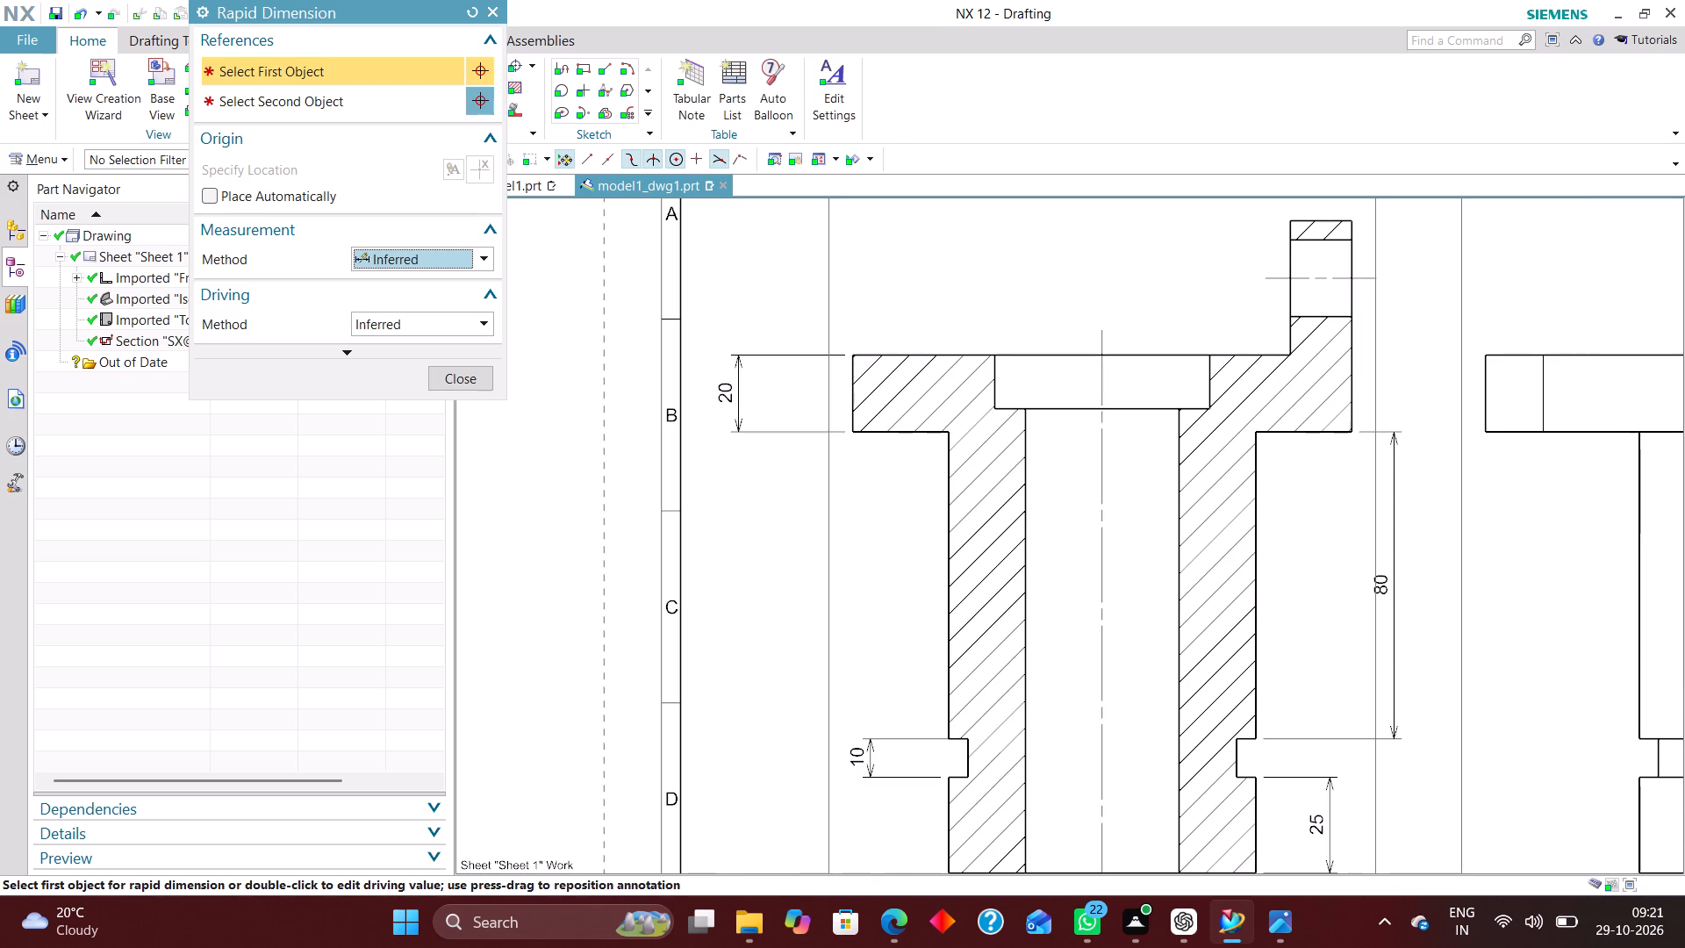
pyautogui.scroll(-2, 967, 421)
pyautogui.scroll(4, 982, 426)
pyautogui.scroll(-2, 1006, 418)
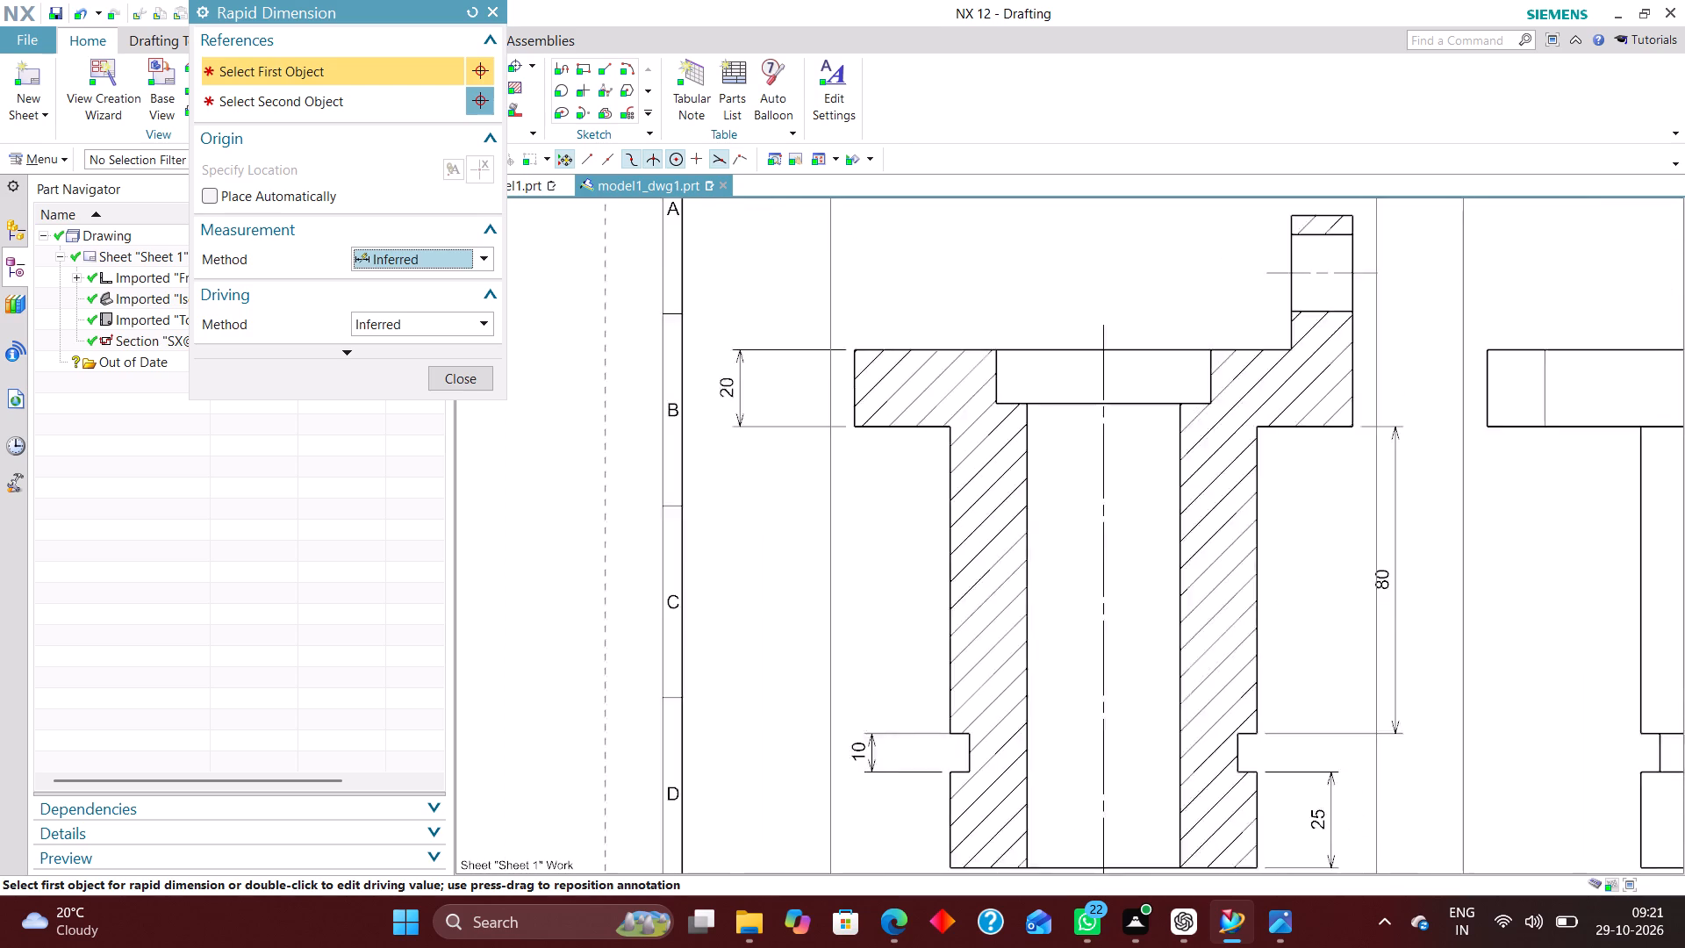
pyautogui.scroll(-2, 1000, 413)
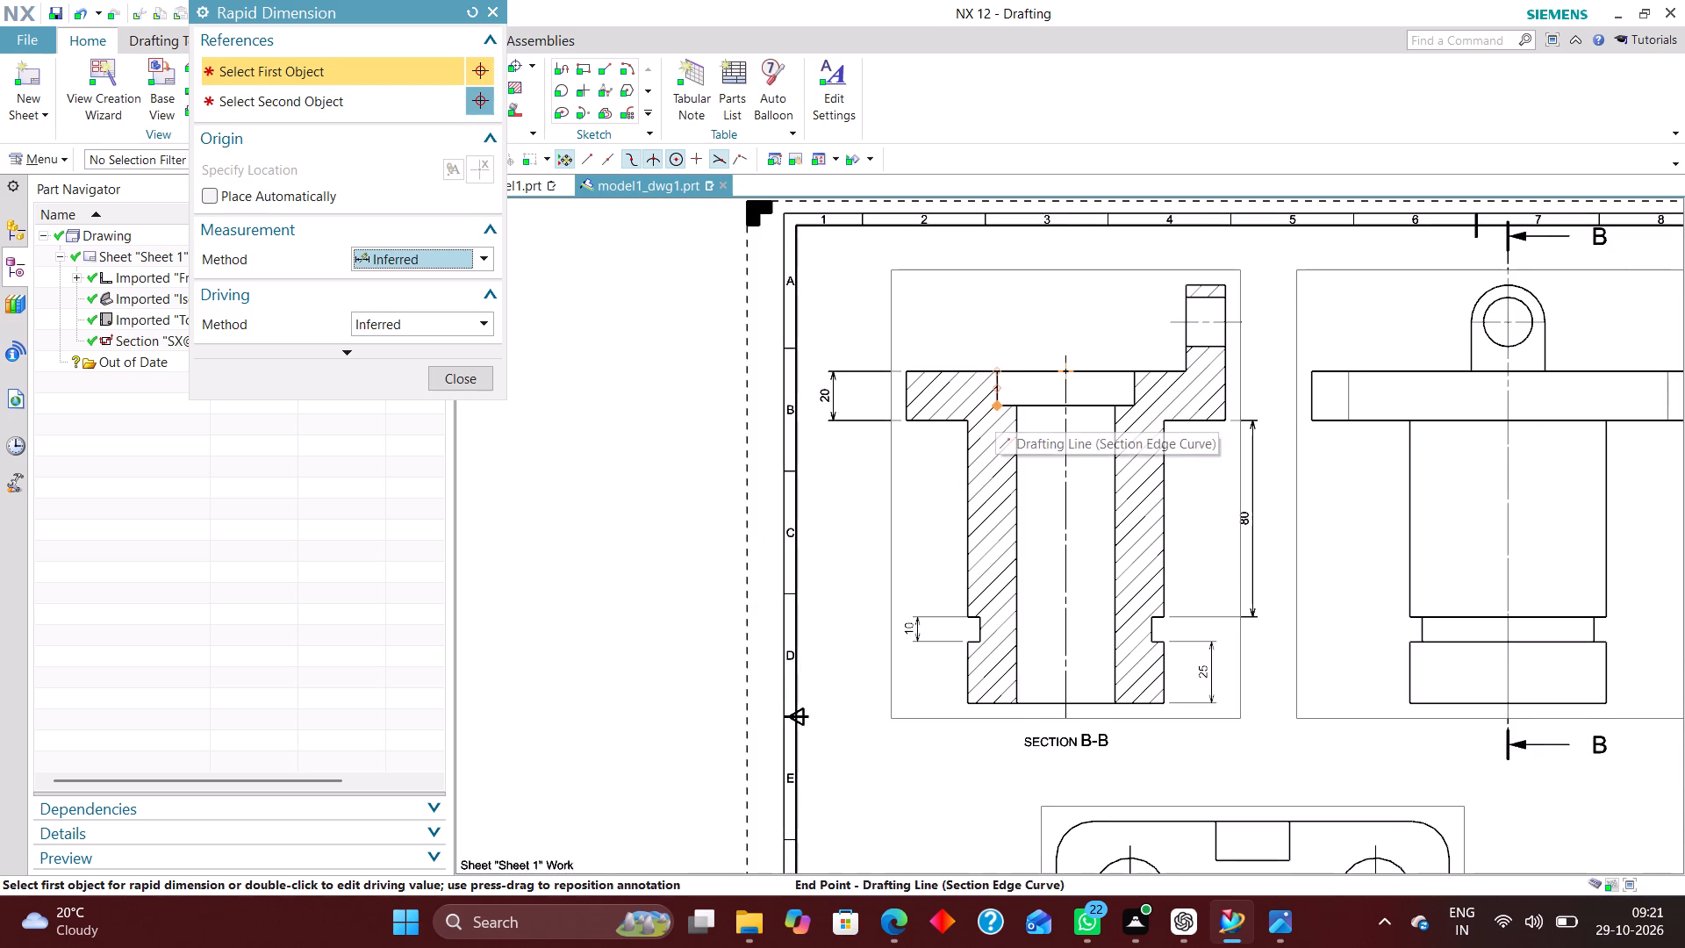
pyautogui.click(995, 409)
pyautogui.click(969, 706)
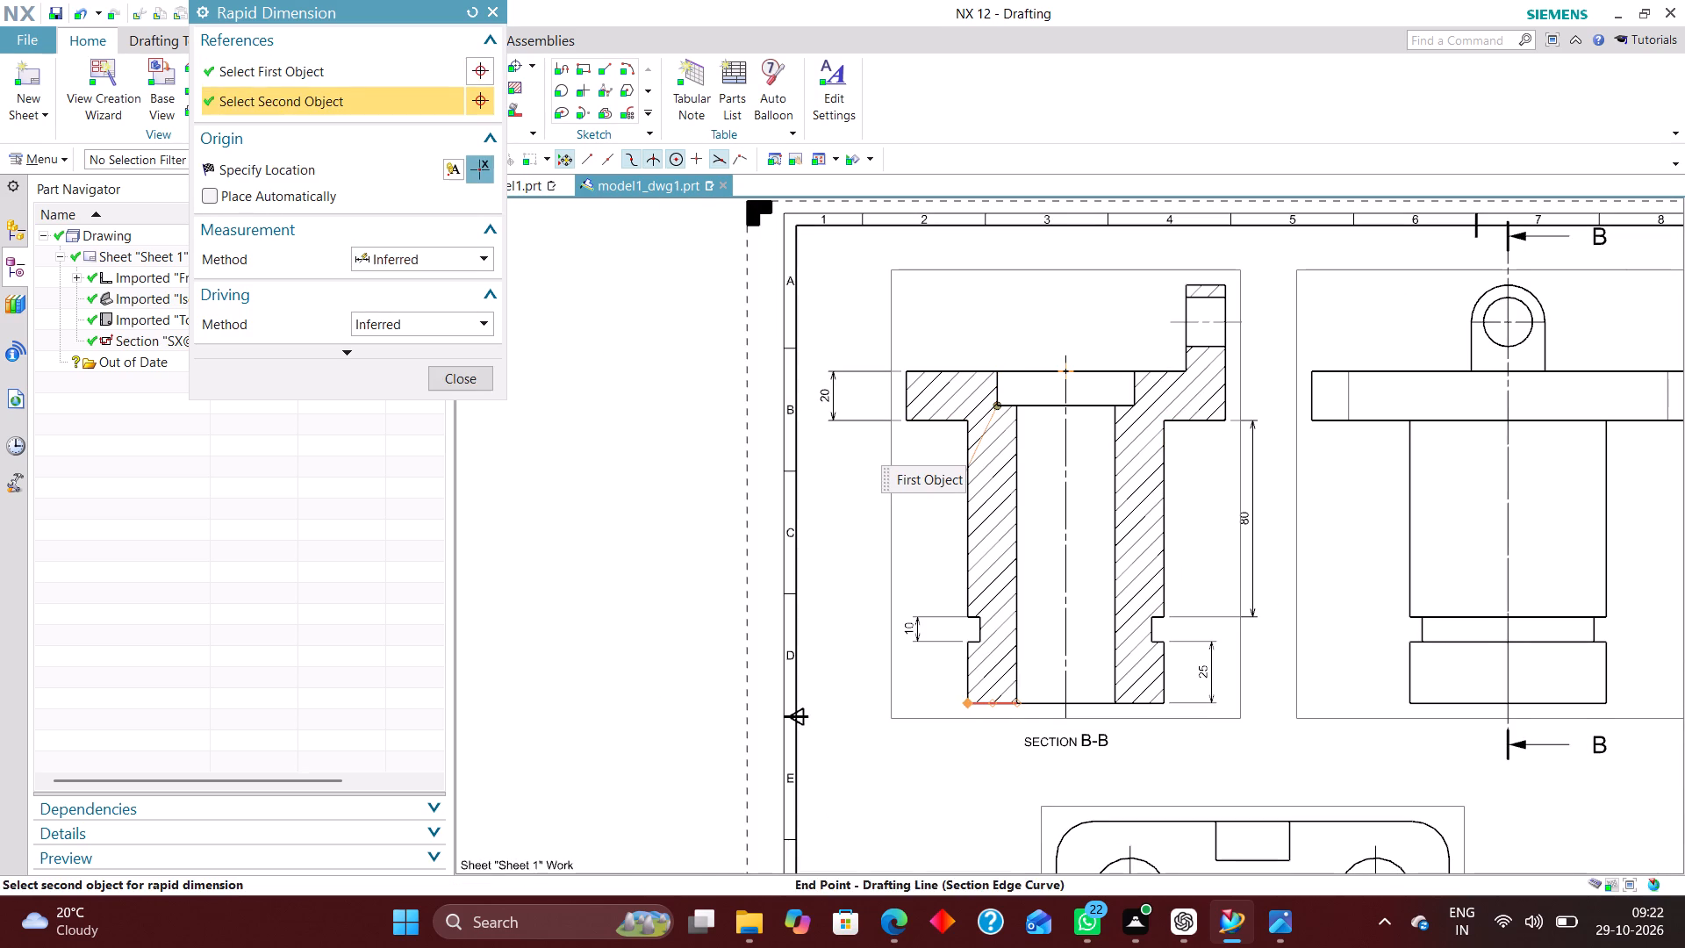
pyautogui.click(853, 554)
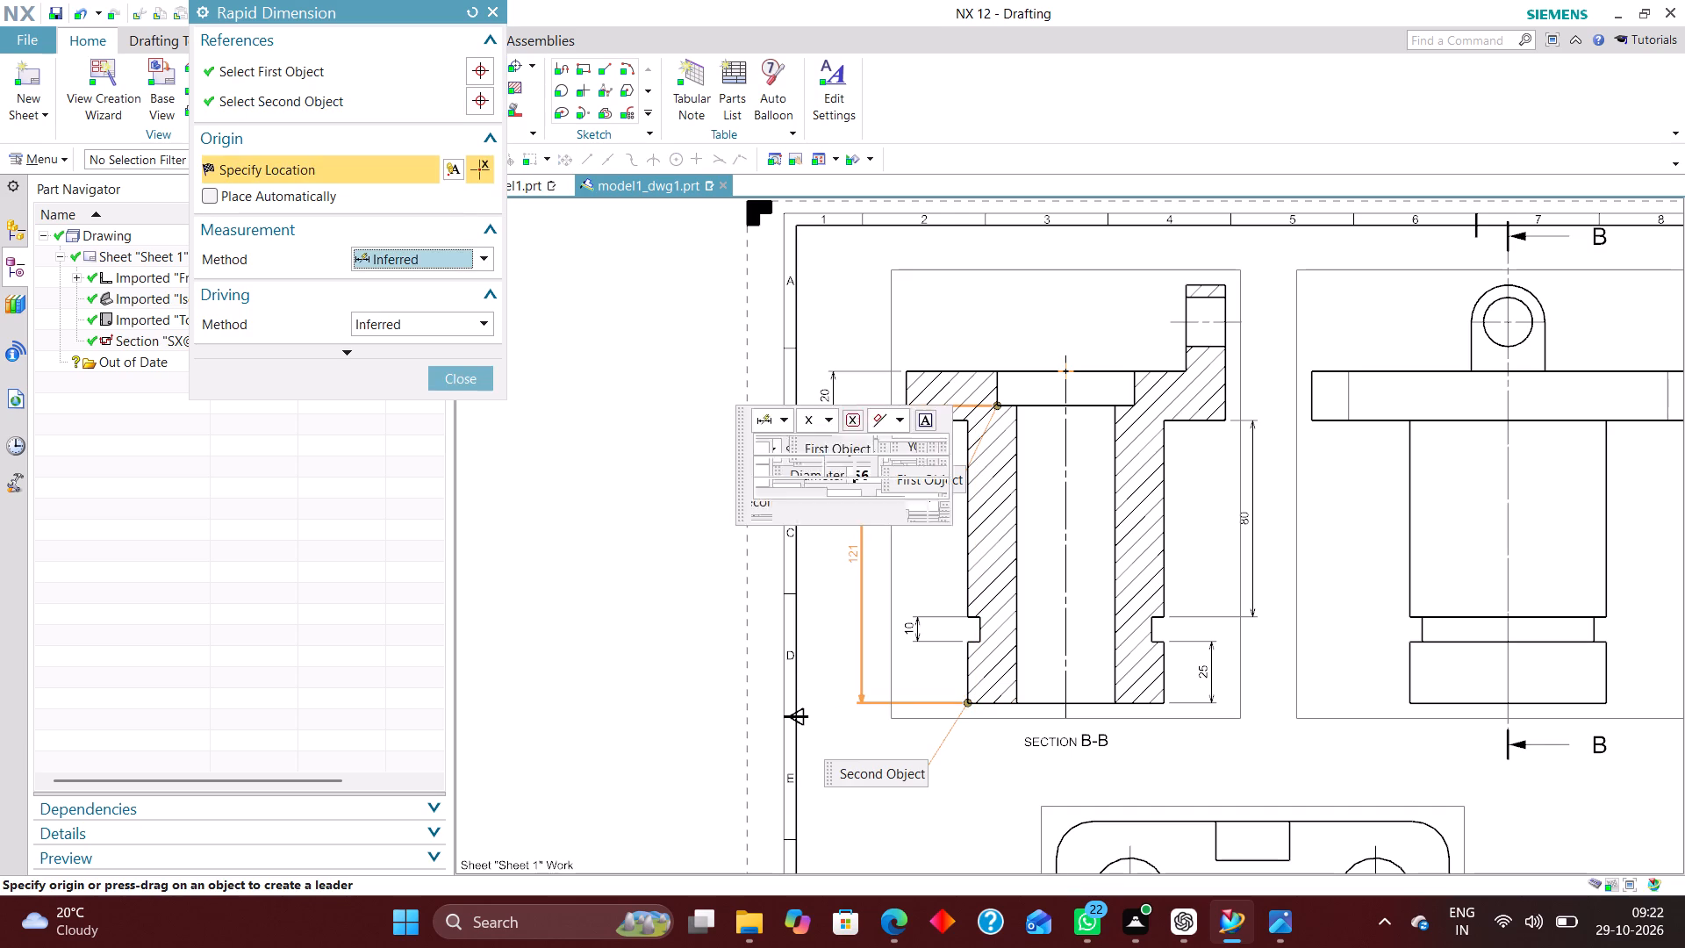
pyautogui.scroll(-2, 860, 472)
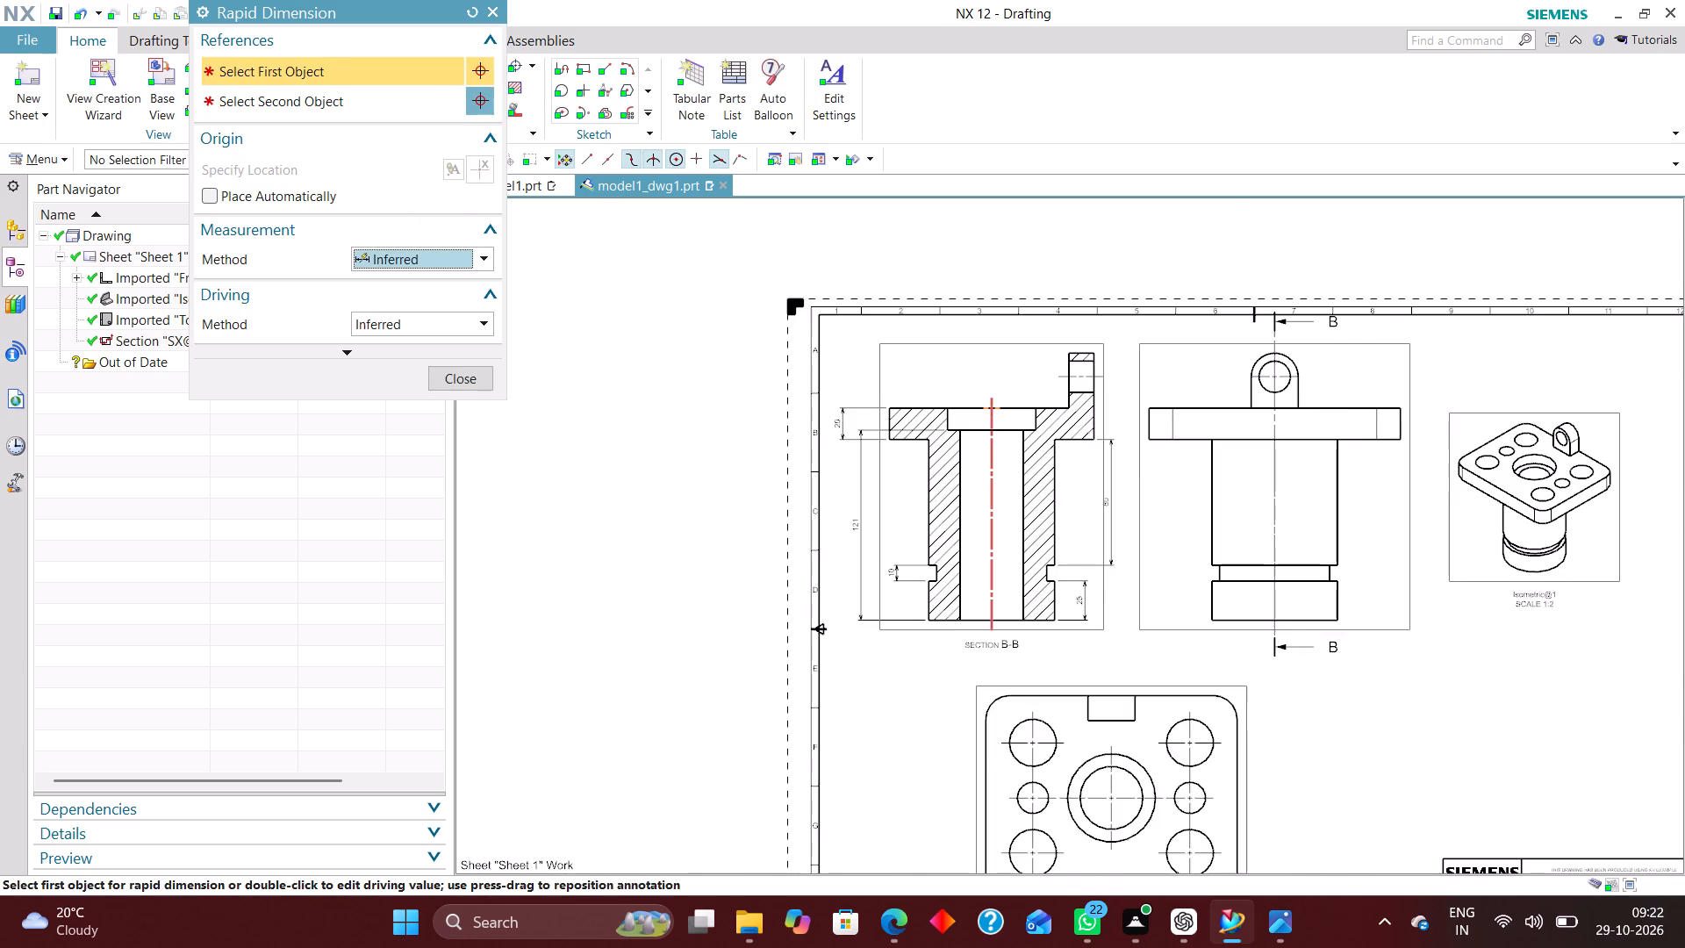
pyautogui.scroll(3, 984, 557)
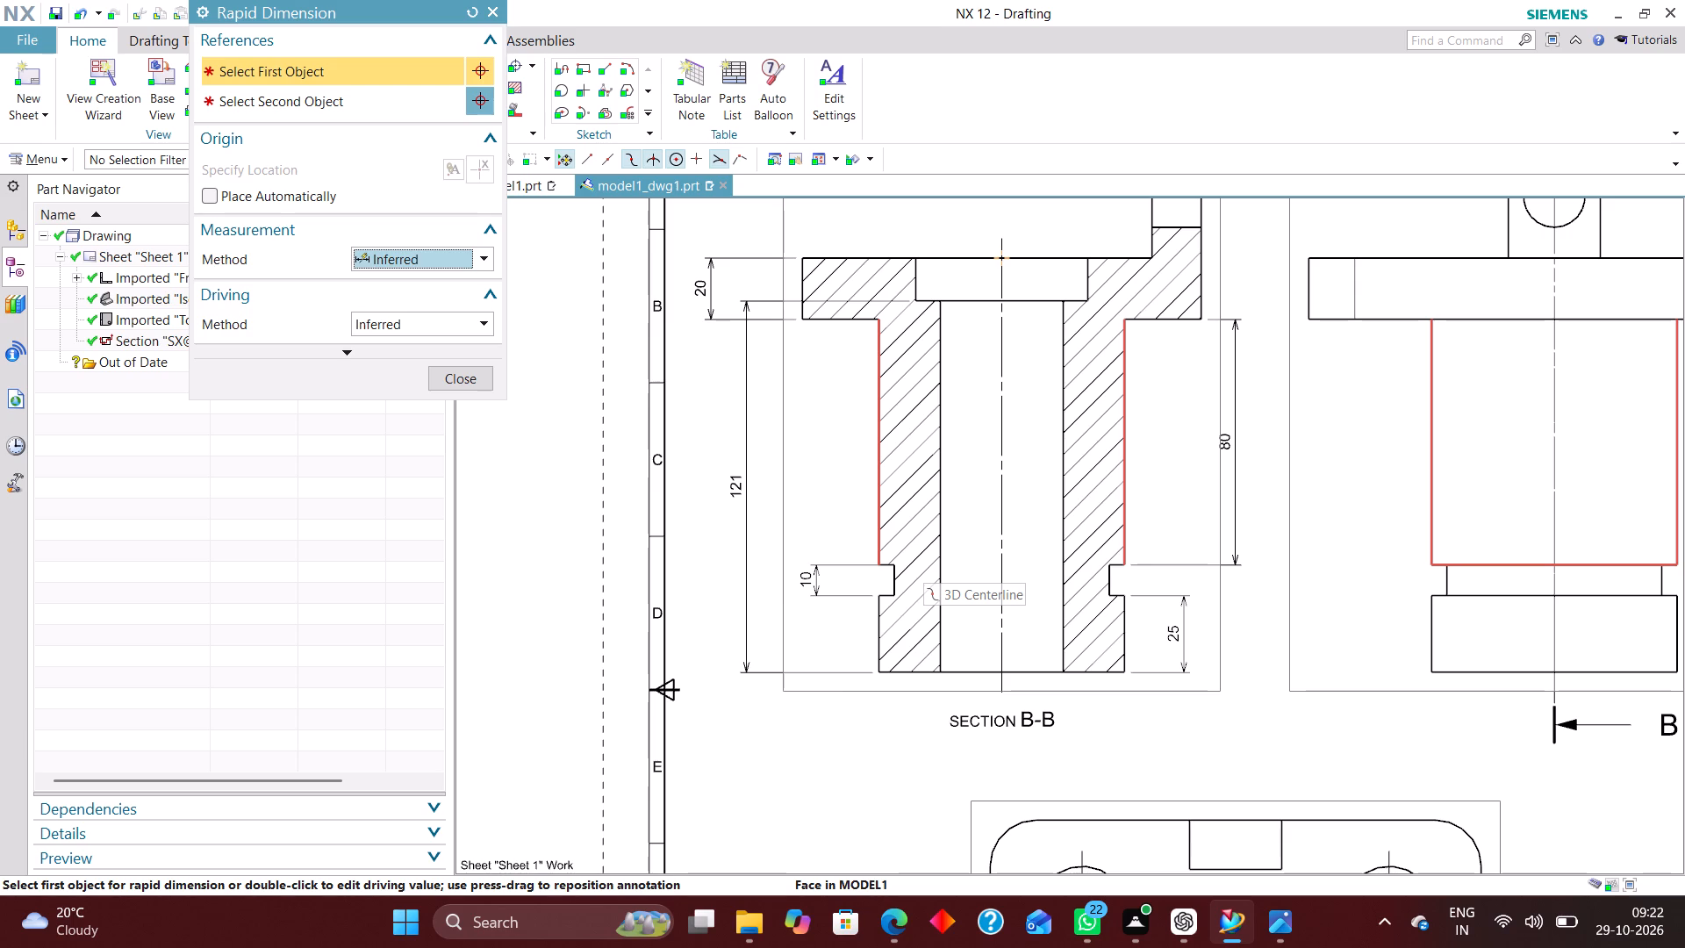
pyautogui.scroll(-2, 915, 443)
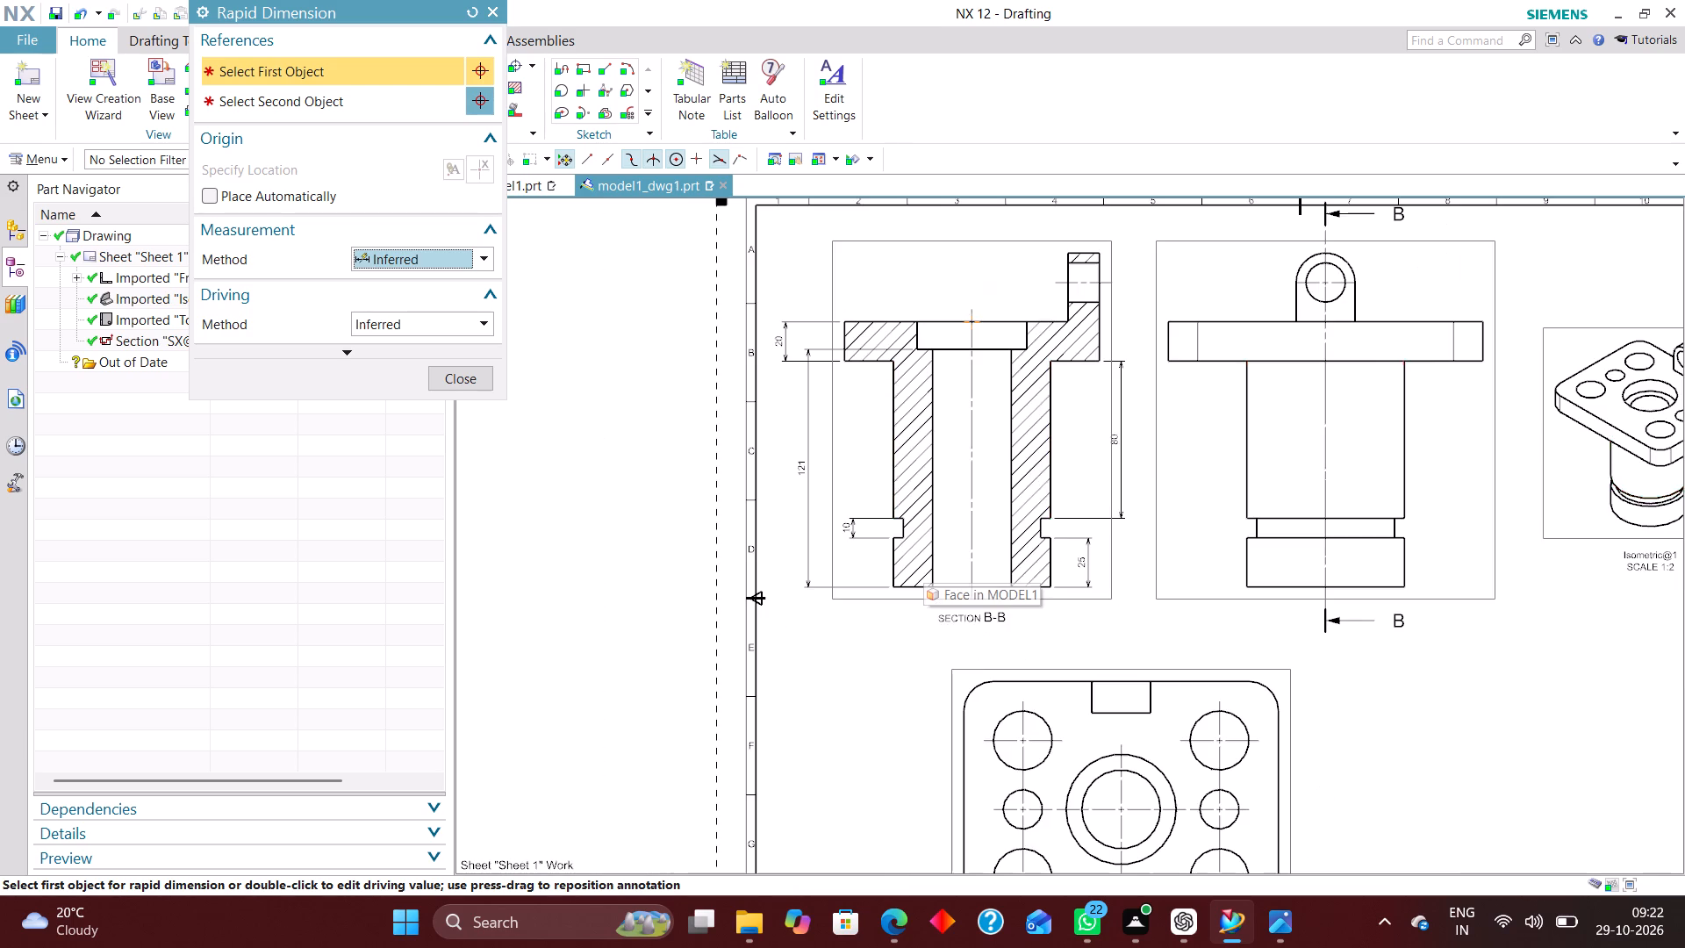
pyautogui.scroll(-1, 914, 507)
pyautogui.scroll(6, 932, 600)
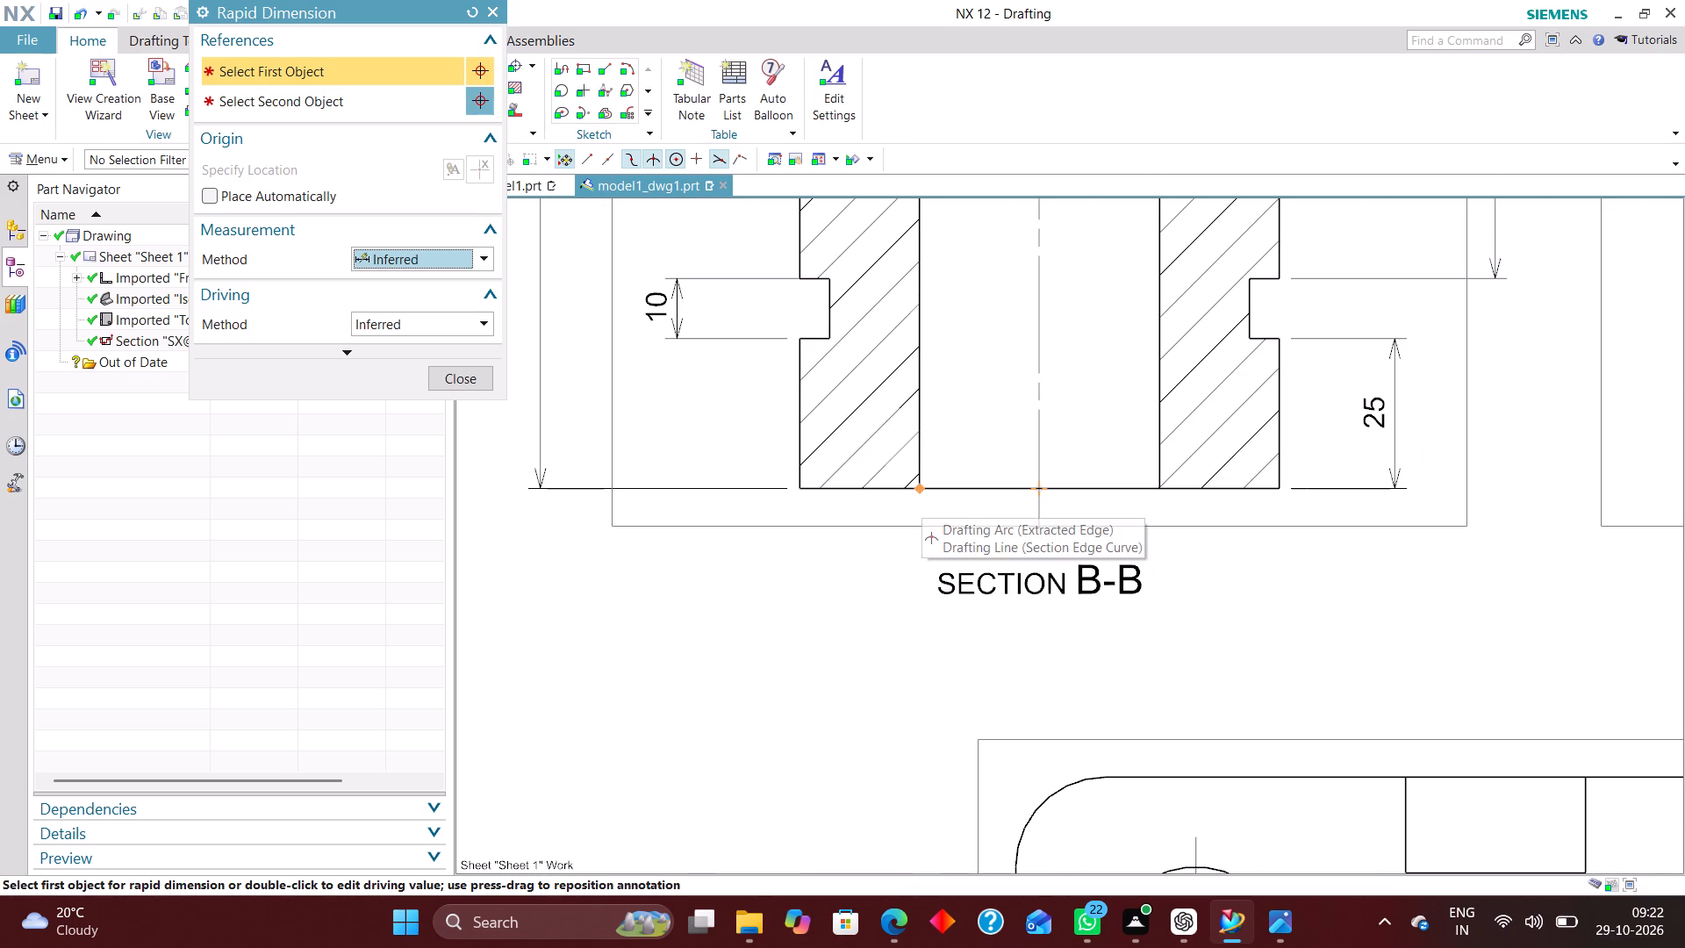
# Dimension the bore's width at the bottom of section view B-B, placed below the view label.
pyautogui.click(920, 492)
pyautogui.click(1163, 492)
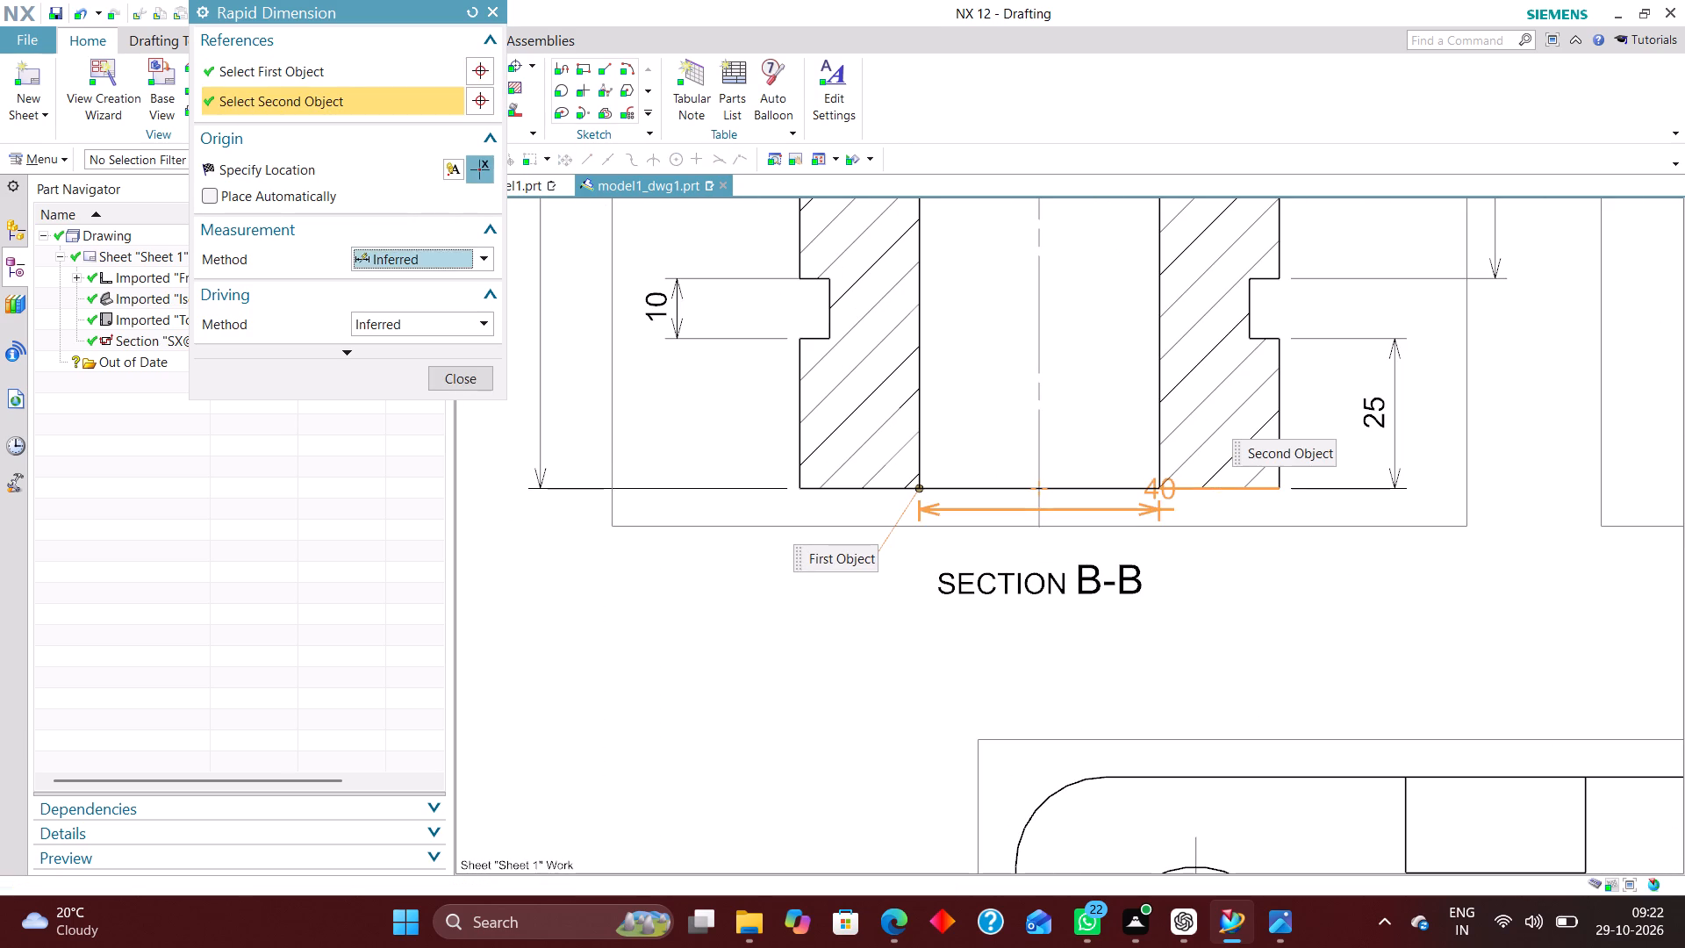
pyautogui.click(1043, 642)
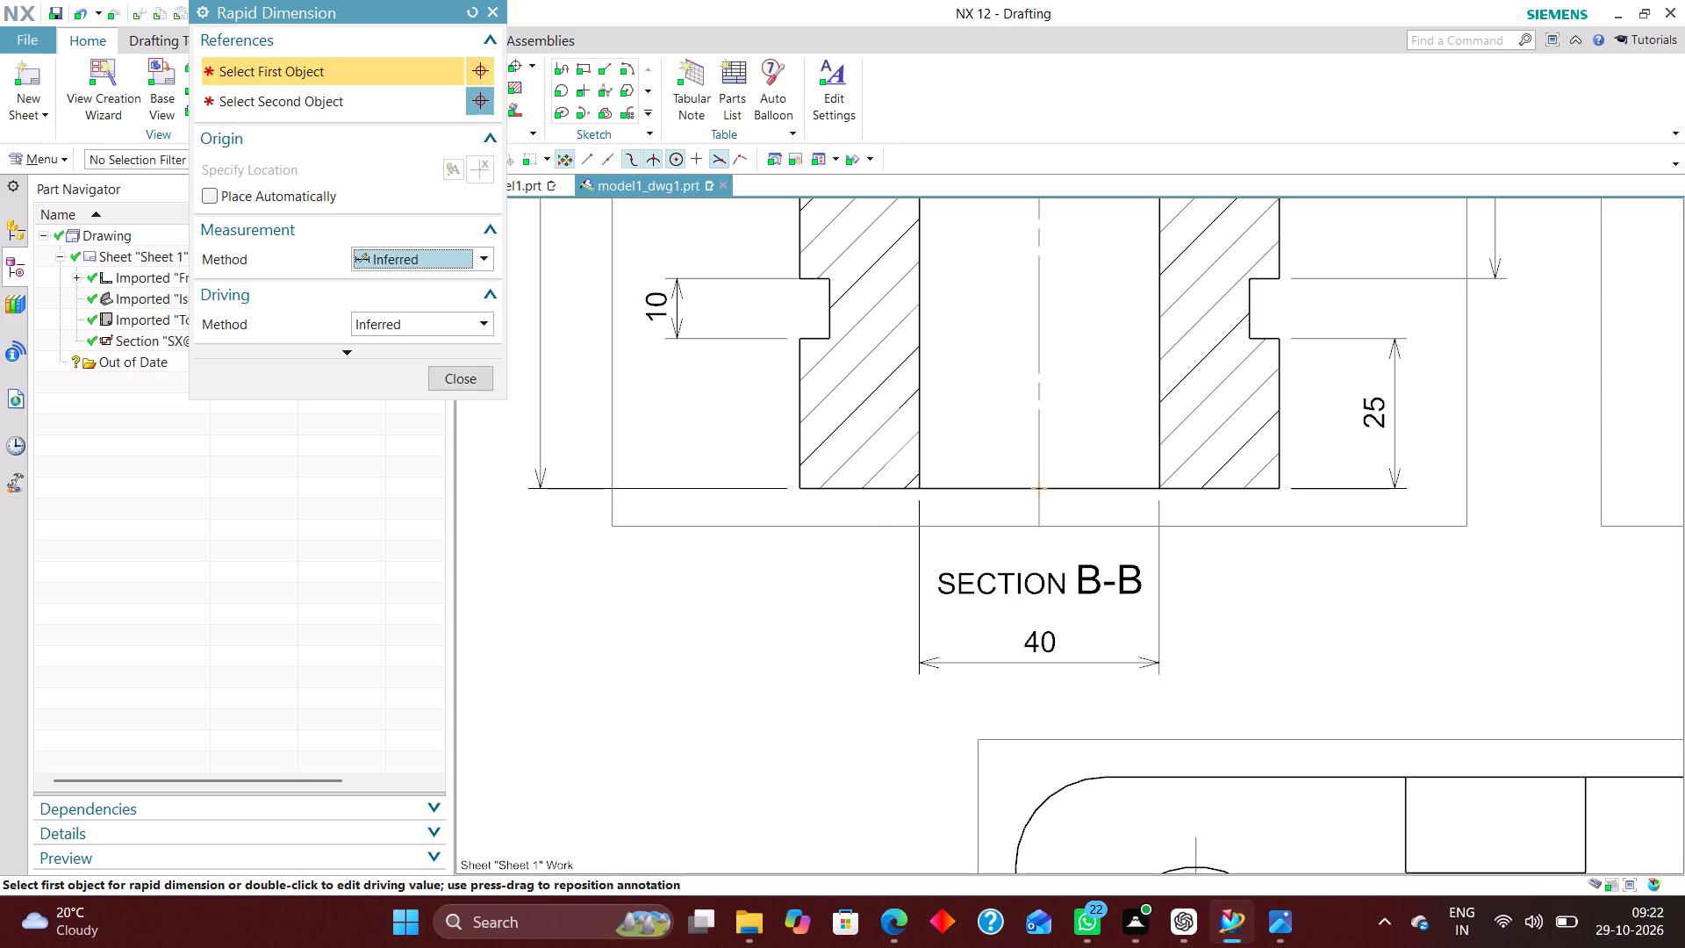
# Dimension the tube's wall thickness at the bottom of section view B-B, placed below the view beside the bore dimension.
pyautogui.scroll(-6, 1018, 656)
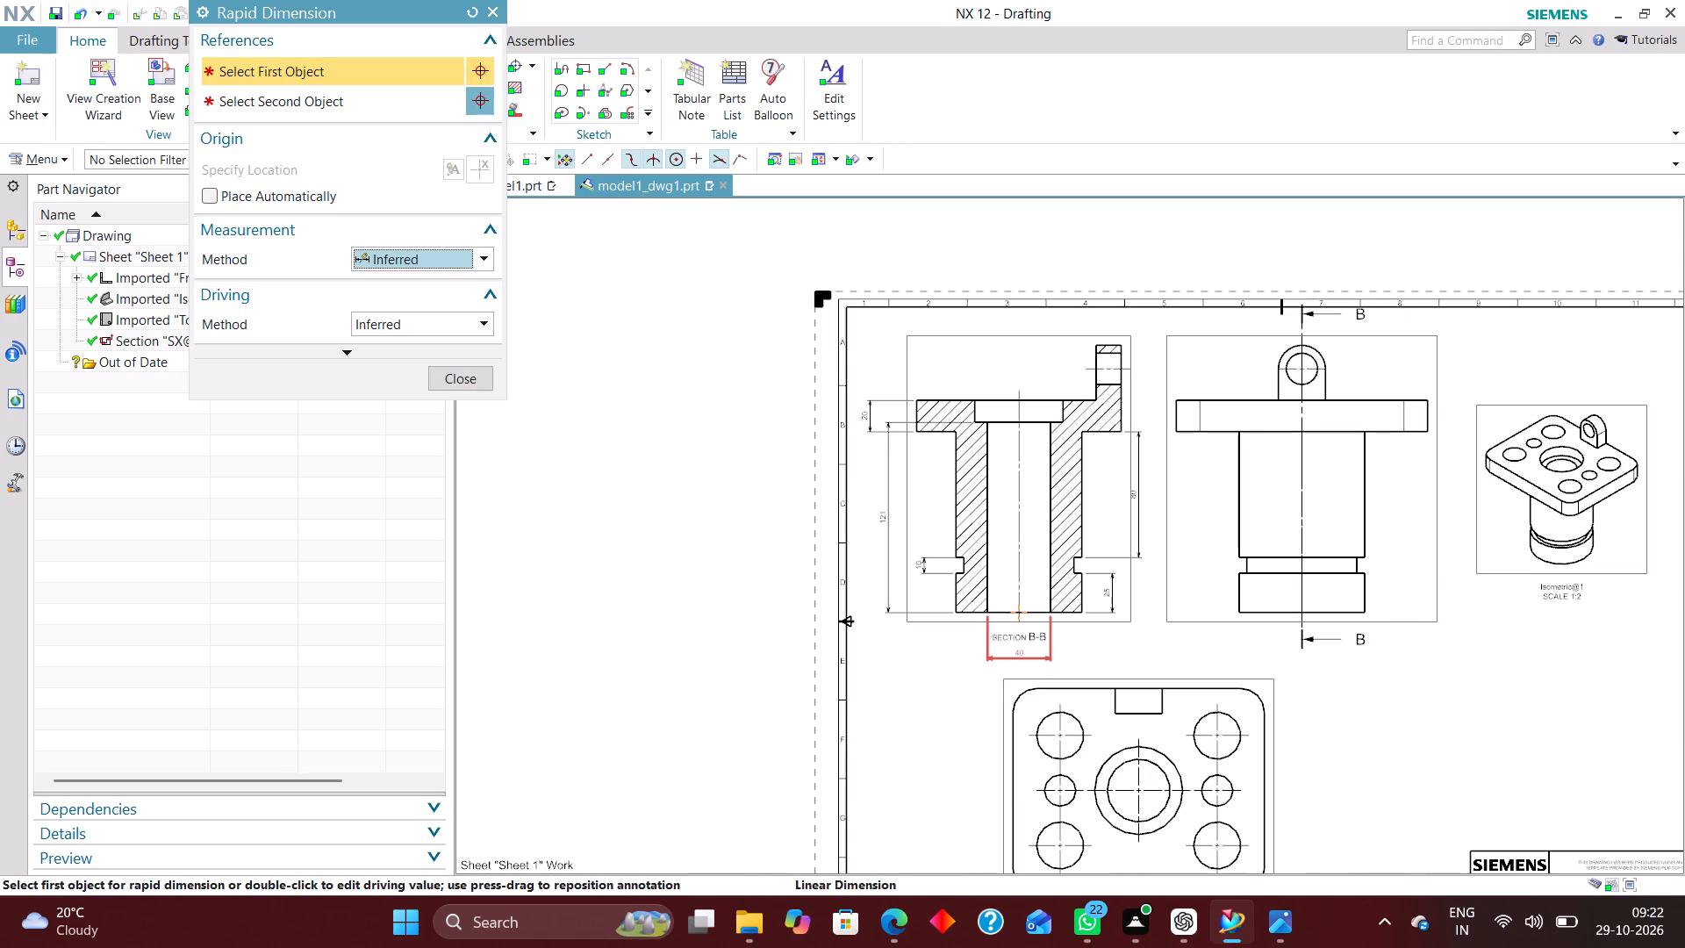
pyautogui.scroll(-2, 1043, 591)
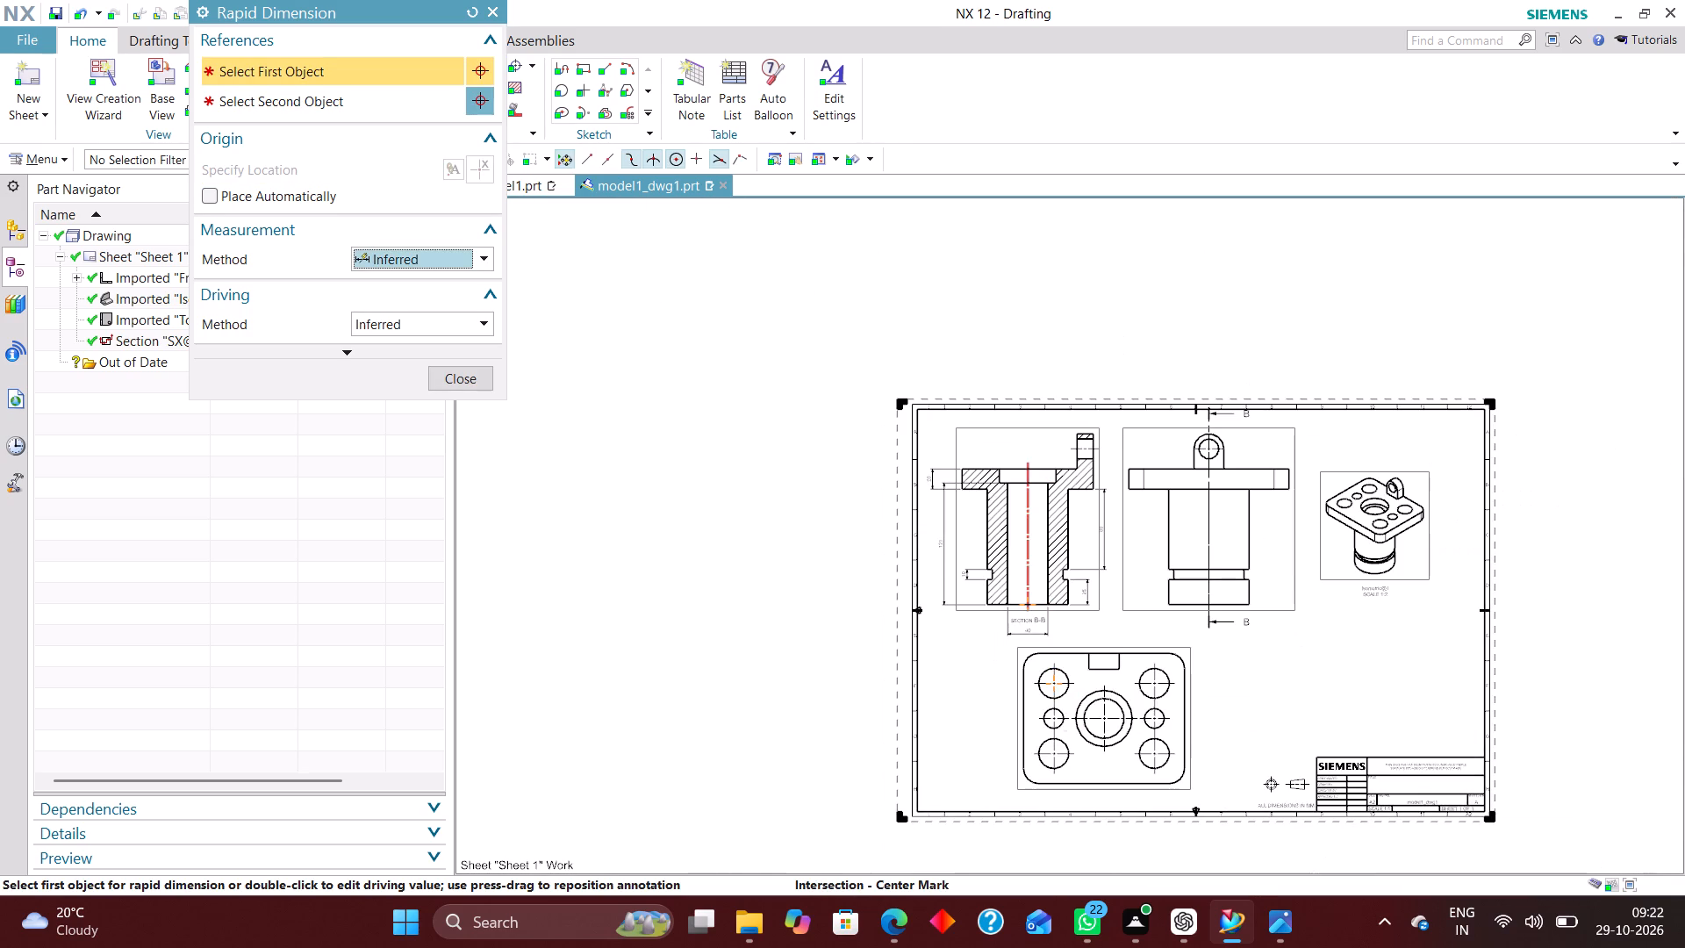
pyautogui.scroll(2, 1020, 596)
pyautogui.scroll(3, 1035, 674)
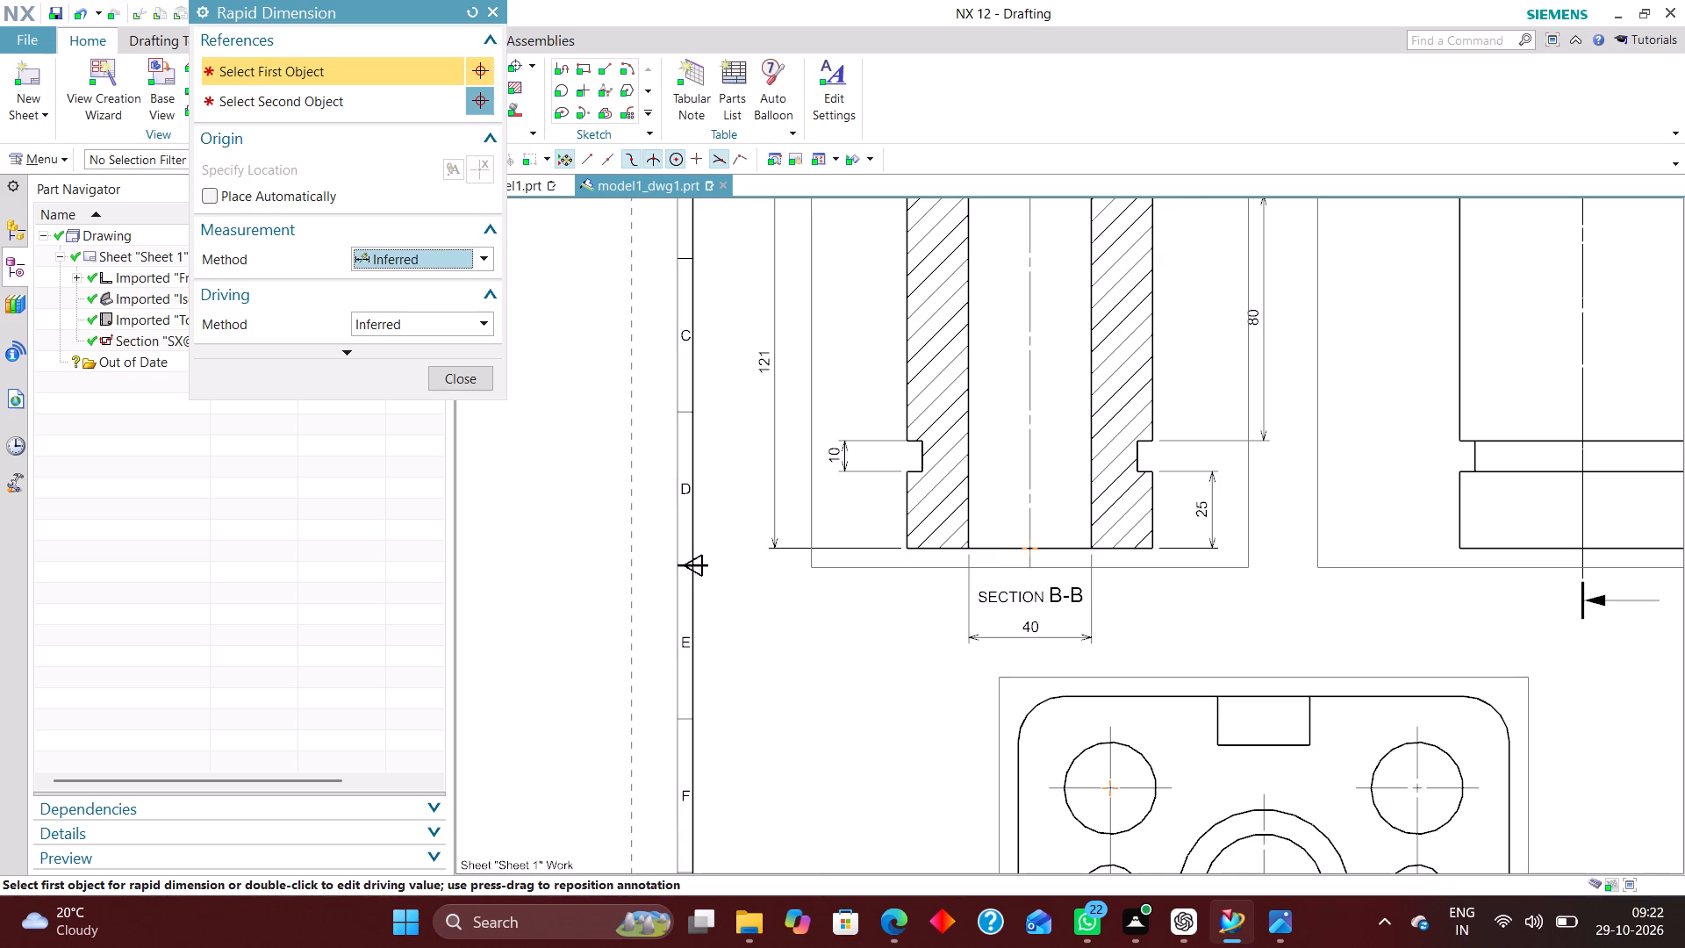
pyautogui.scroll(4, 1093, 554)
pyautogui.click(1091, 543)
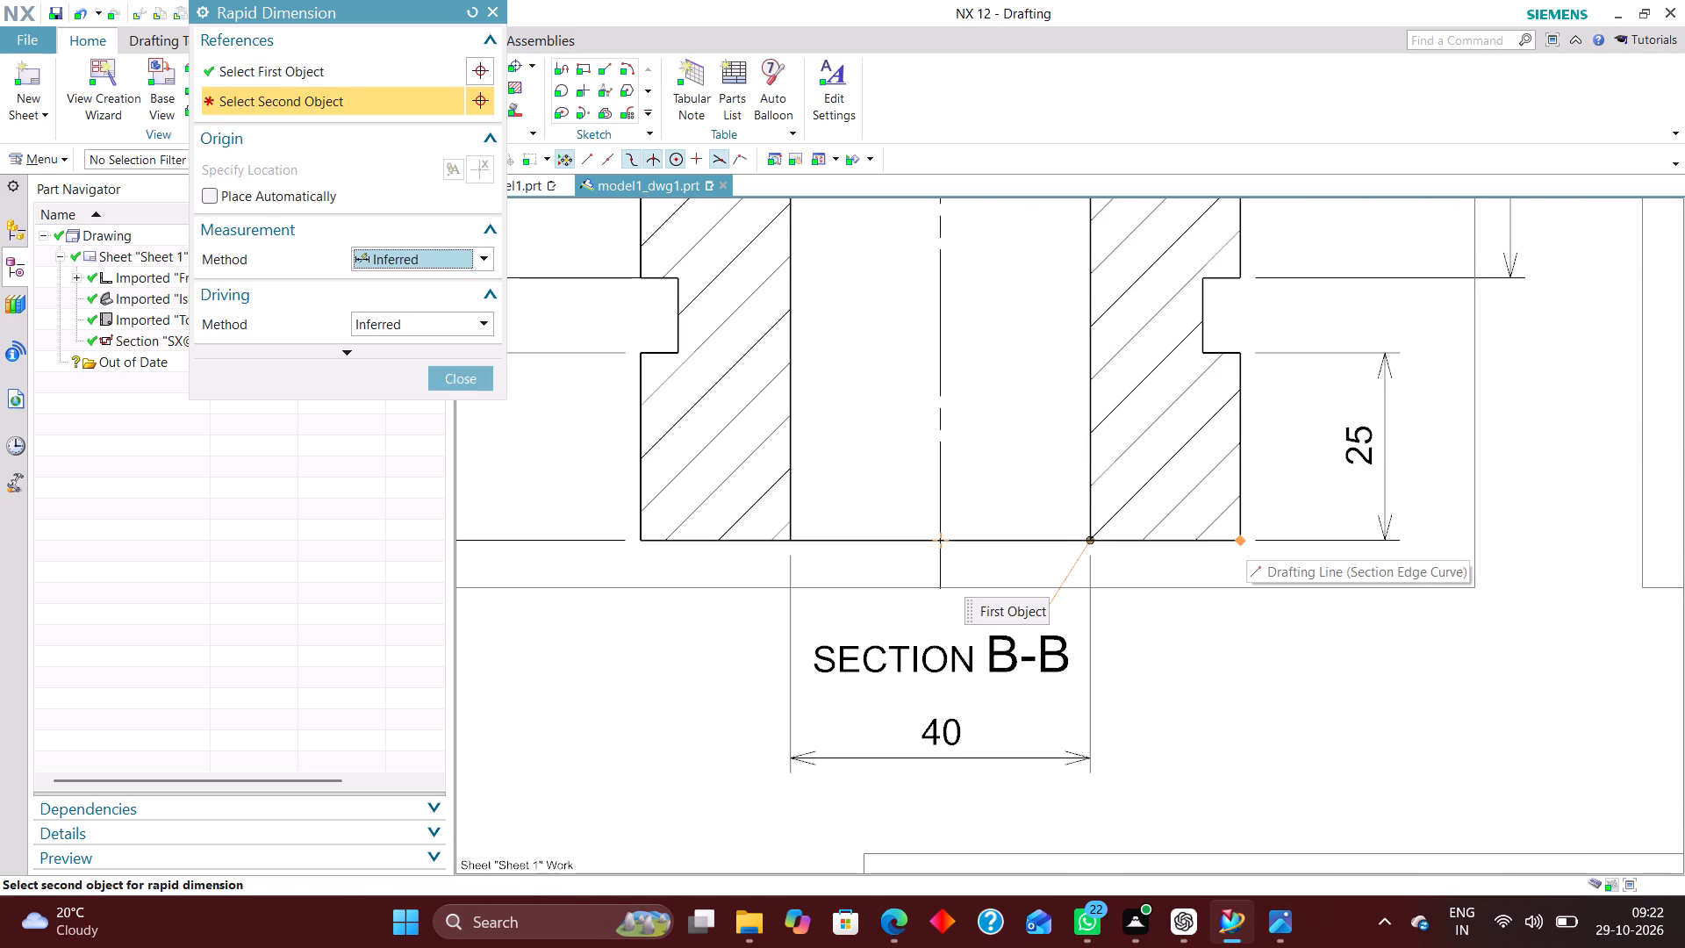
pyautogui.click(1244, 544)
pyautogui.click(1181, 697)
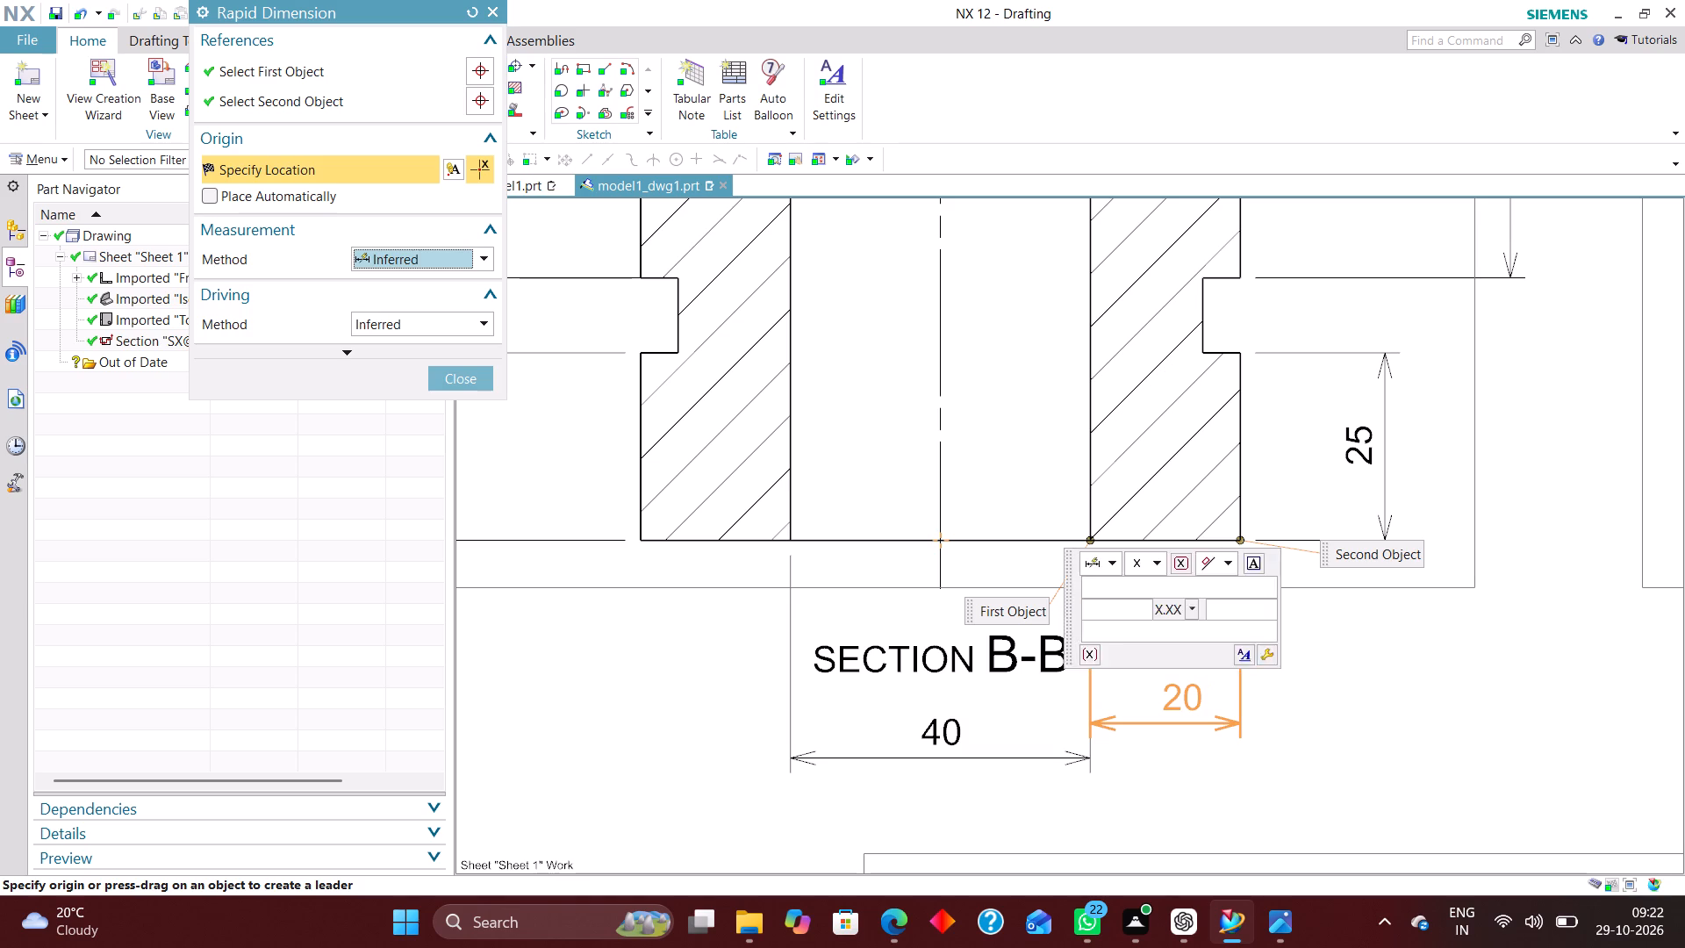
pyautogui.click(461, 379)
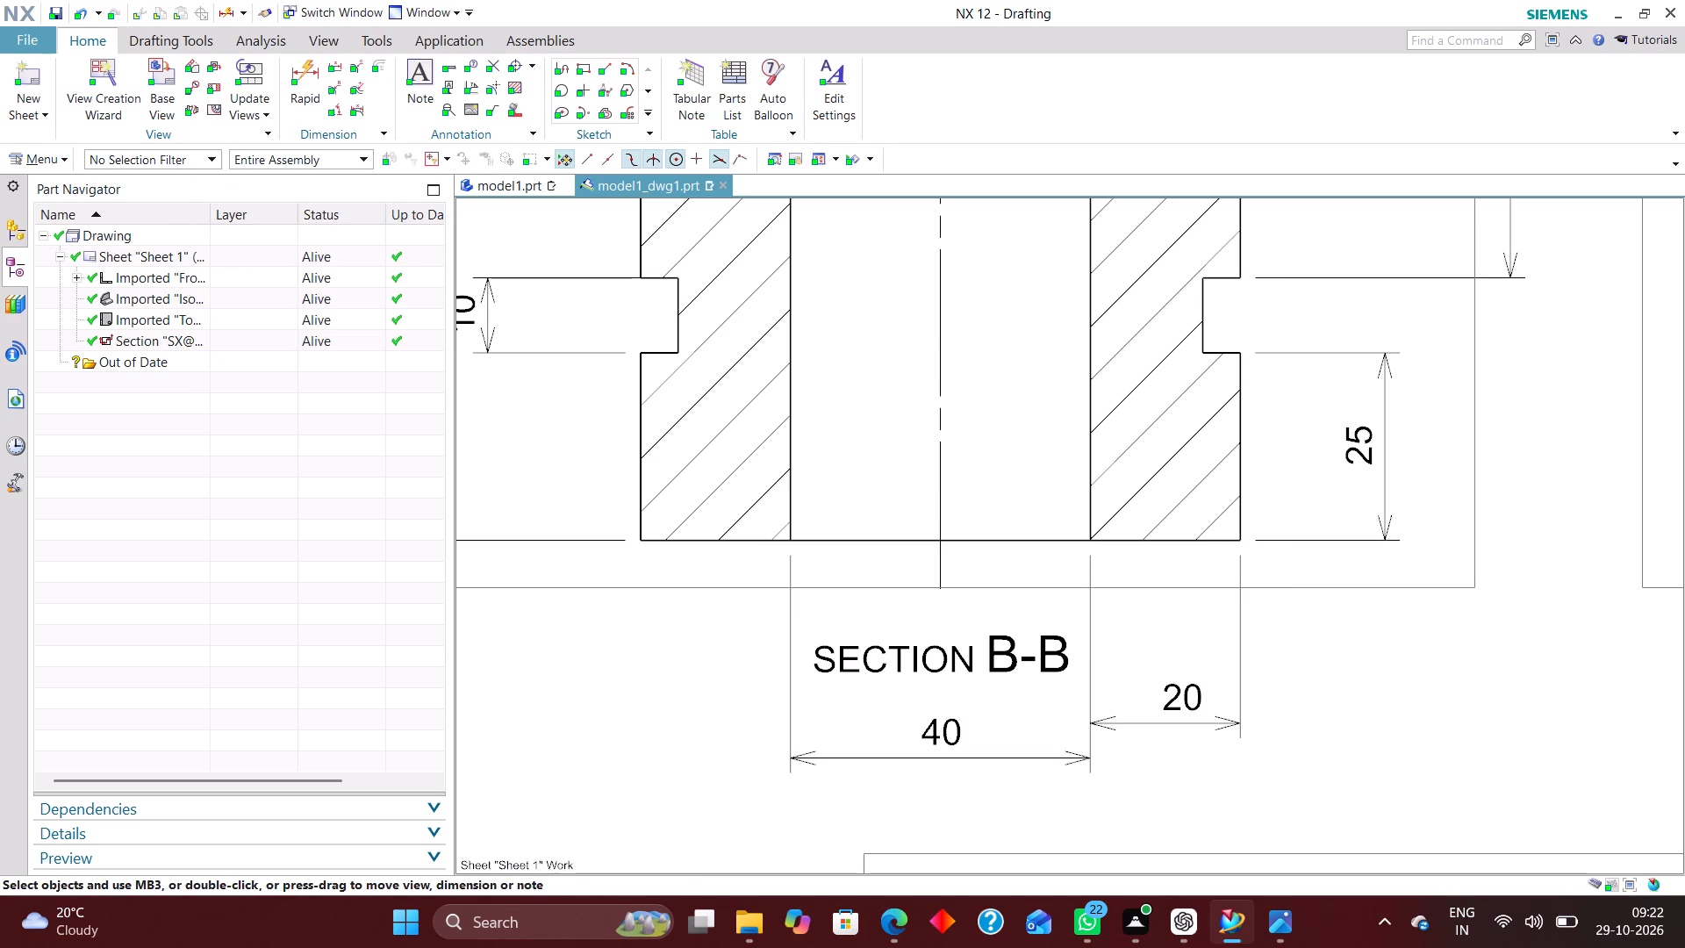
# In model1.prt, reopen the base cylinder's circle sketch, Sketch (1), set its diameter to 90 mm and finish the sketch.
pyautogui.scroll(-3, 1092, 668)
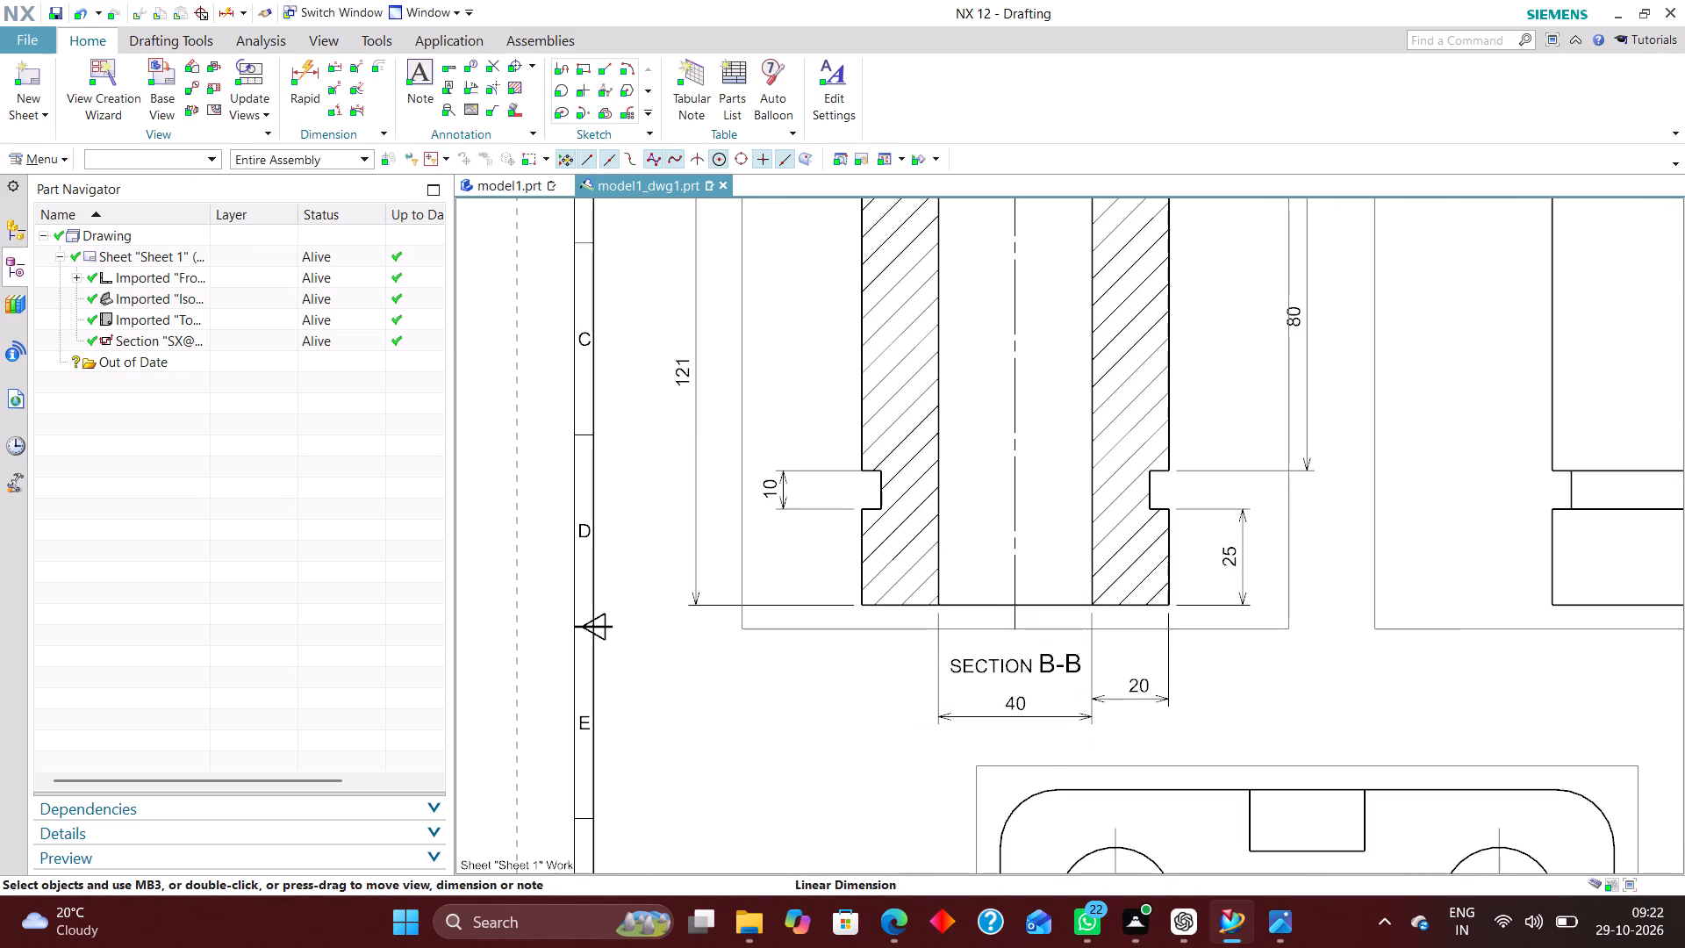
pyautogui.scroll(-1, 1094, 747)
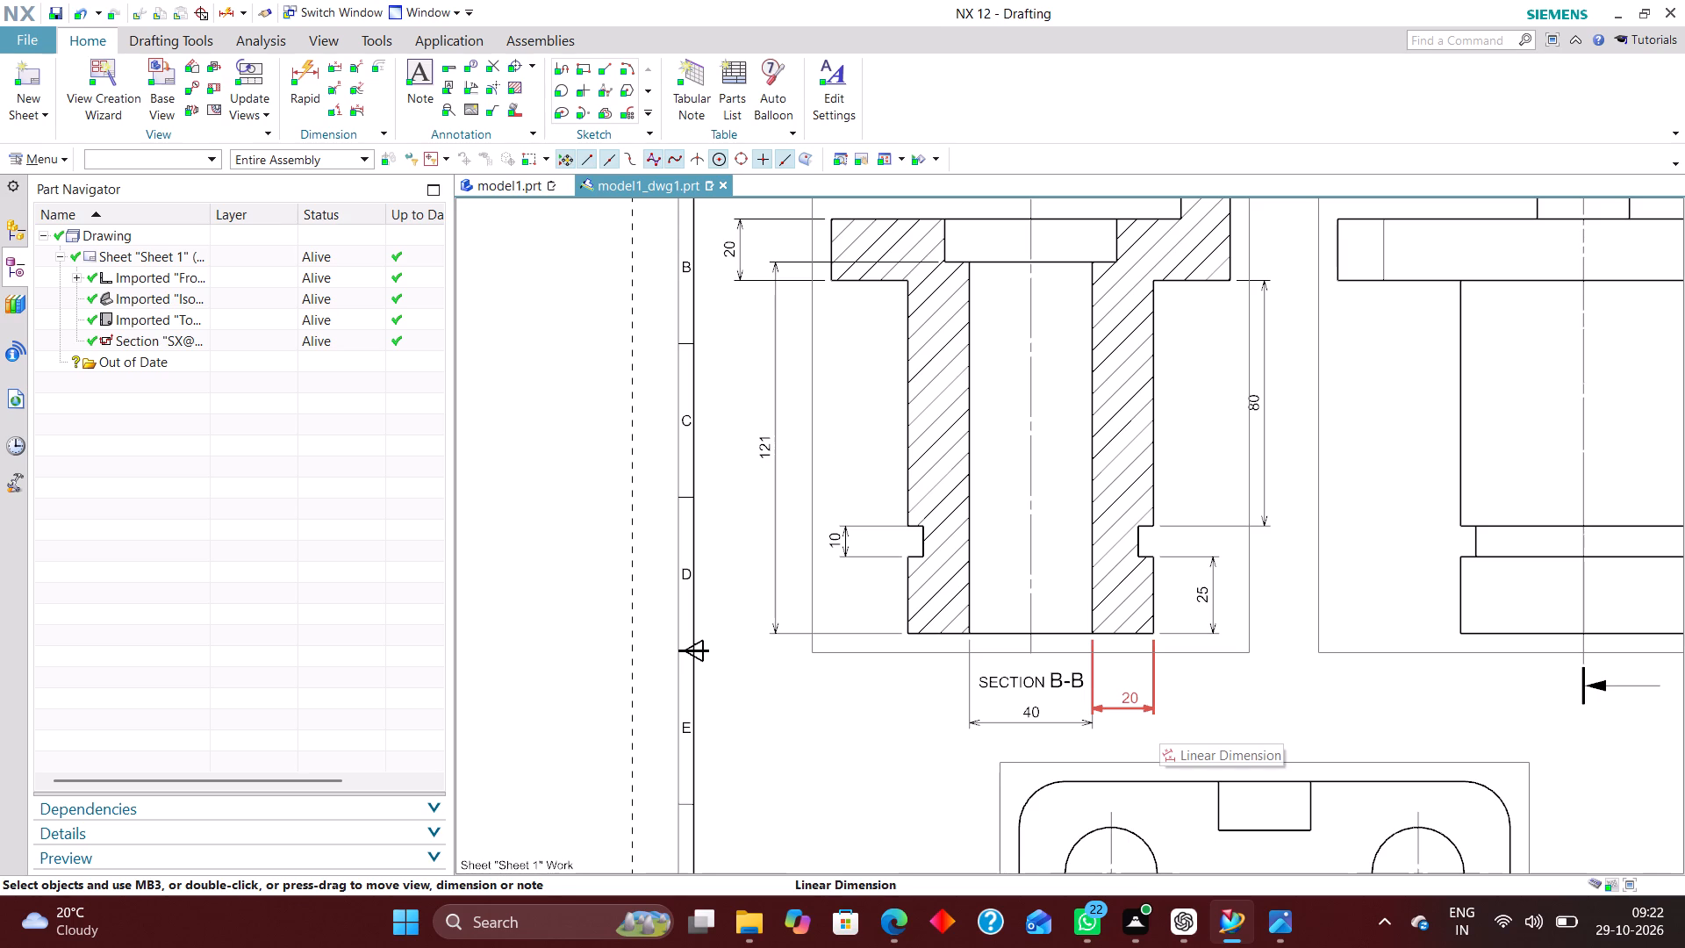
pyautogui.click(515, 190)
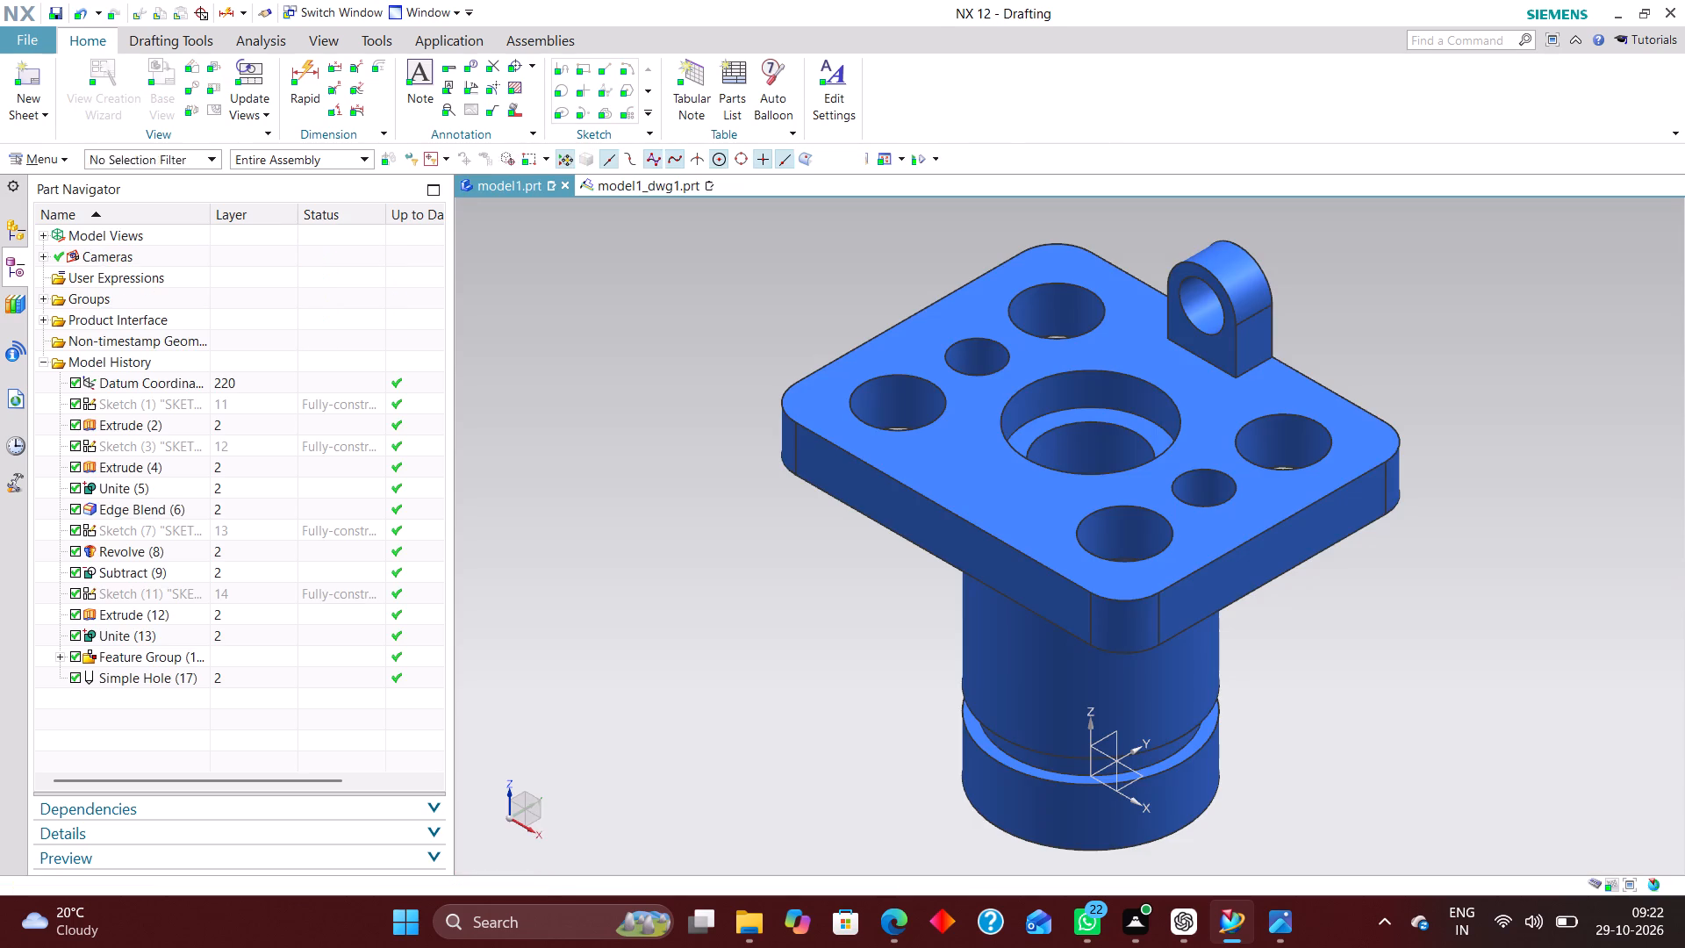
pyautogui.click(248, 398)
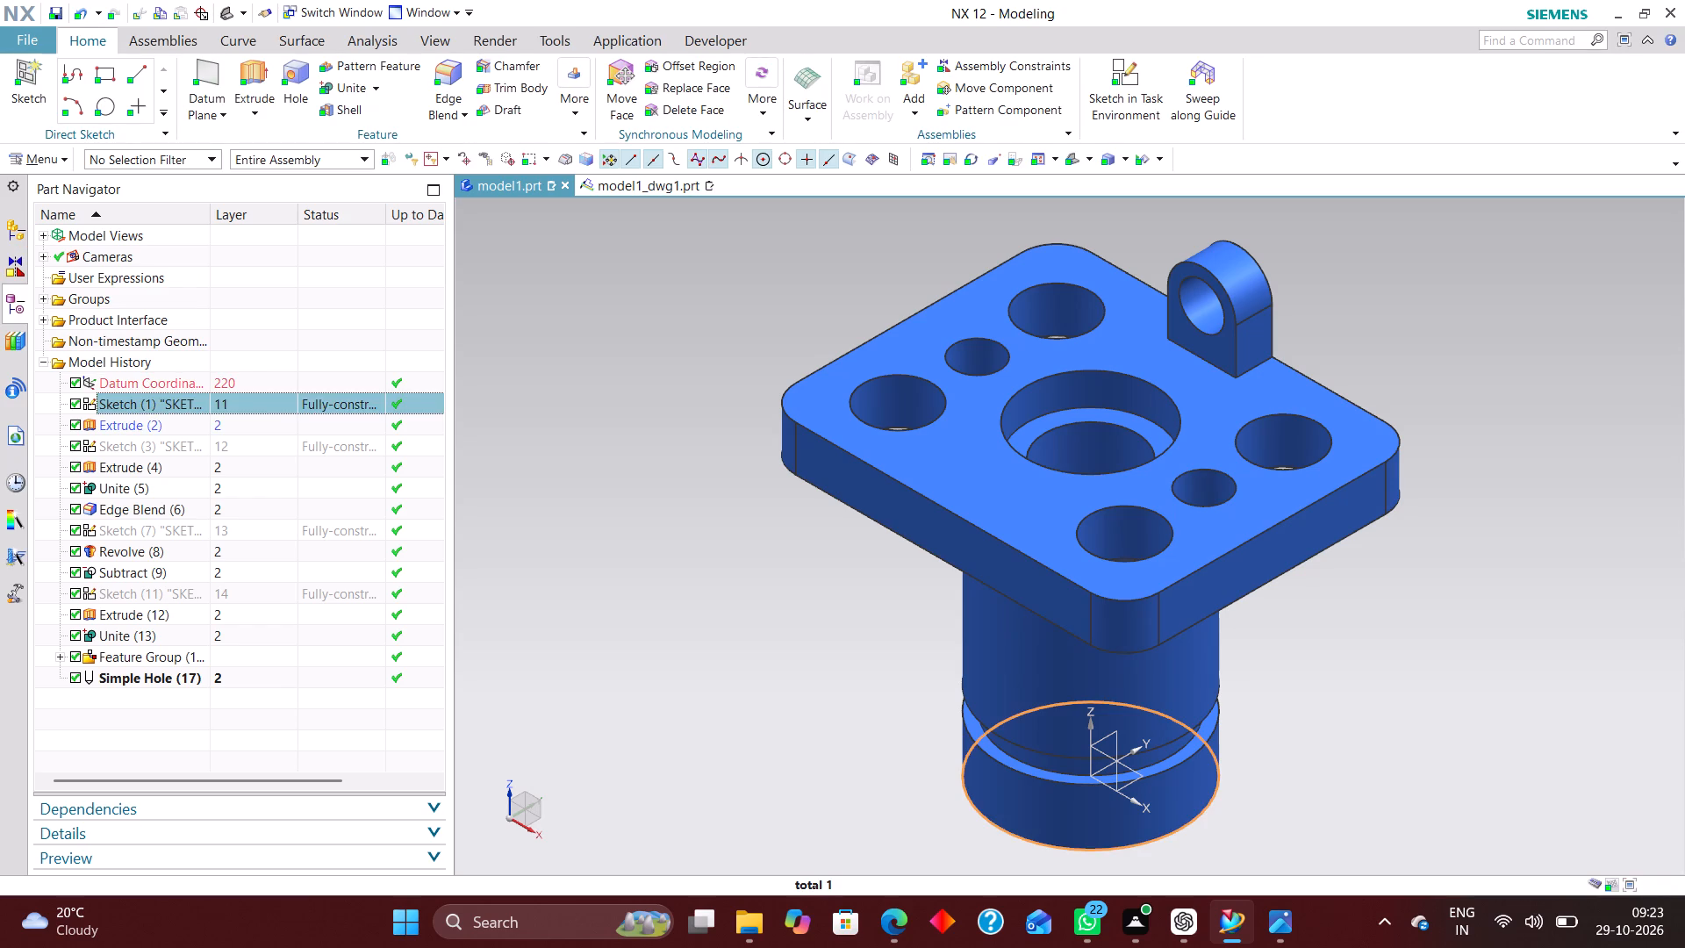
pyautogui.rightClick(241, 396)
pyautogui.click(328, 445)
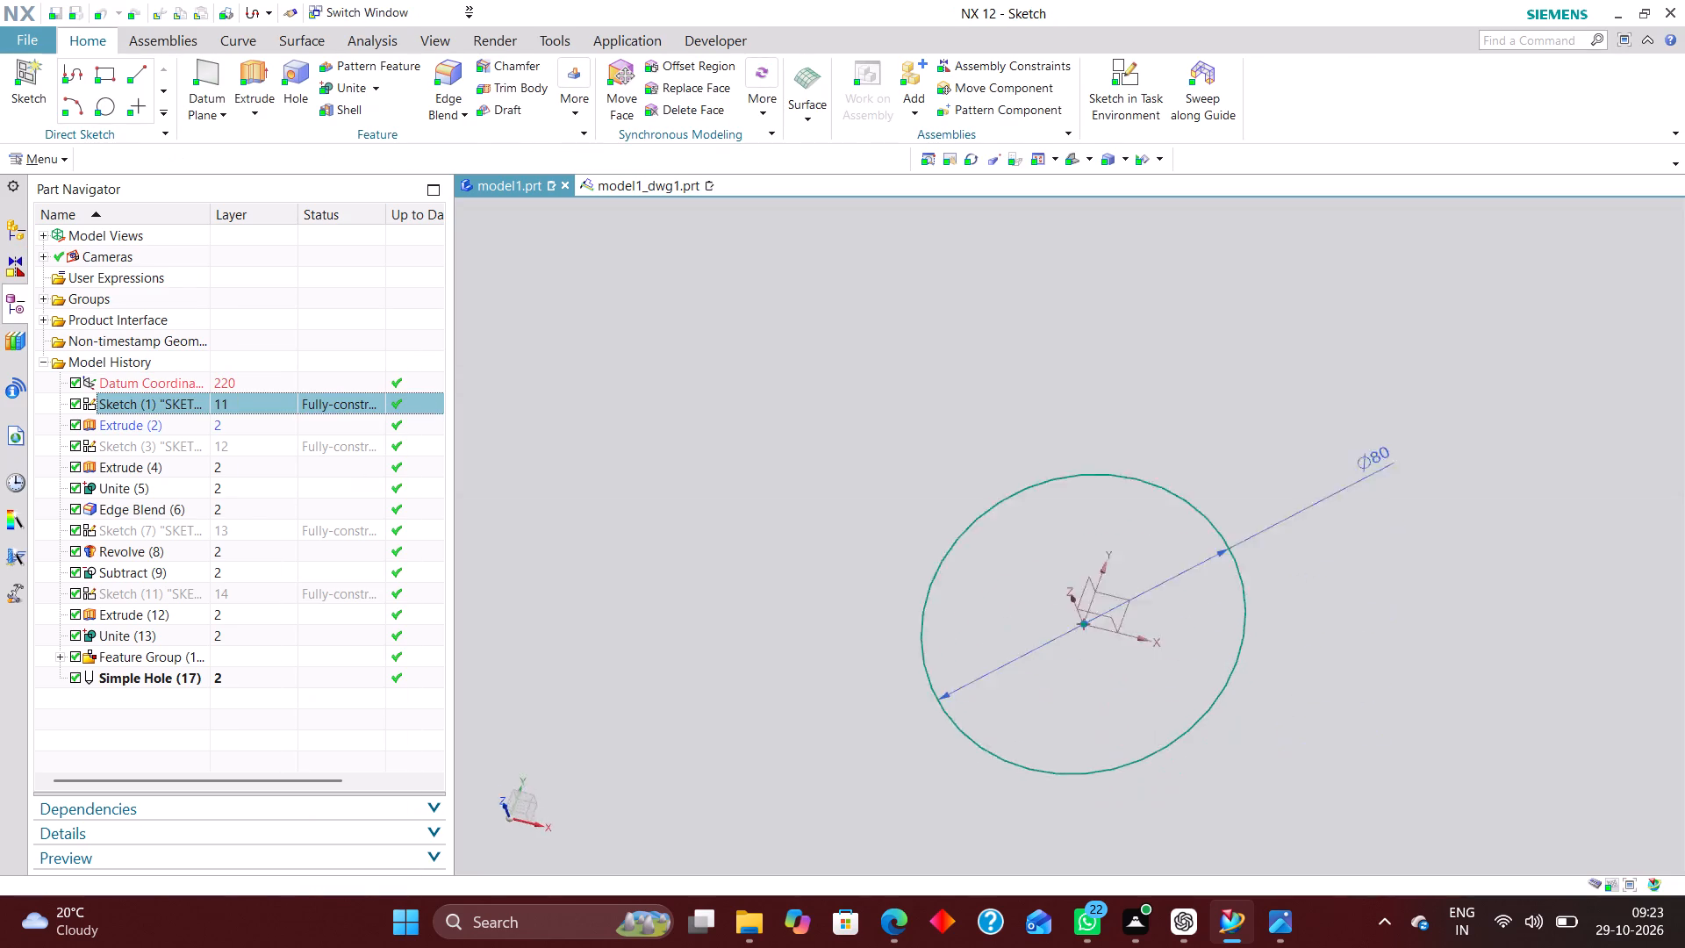
pyautogui.moveTo(1316, 269); pyautogui.dragTo(1317, 486)
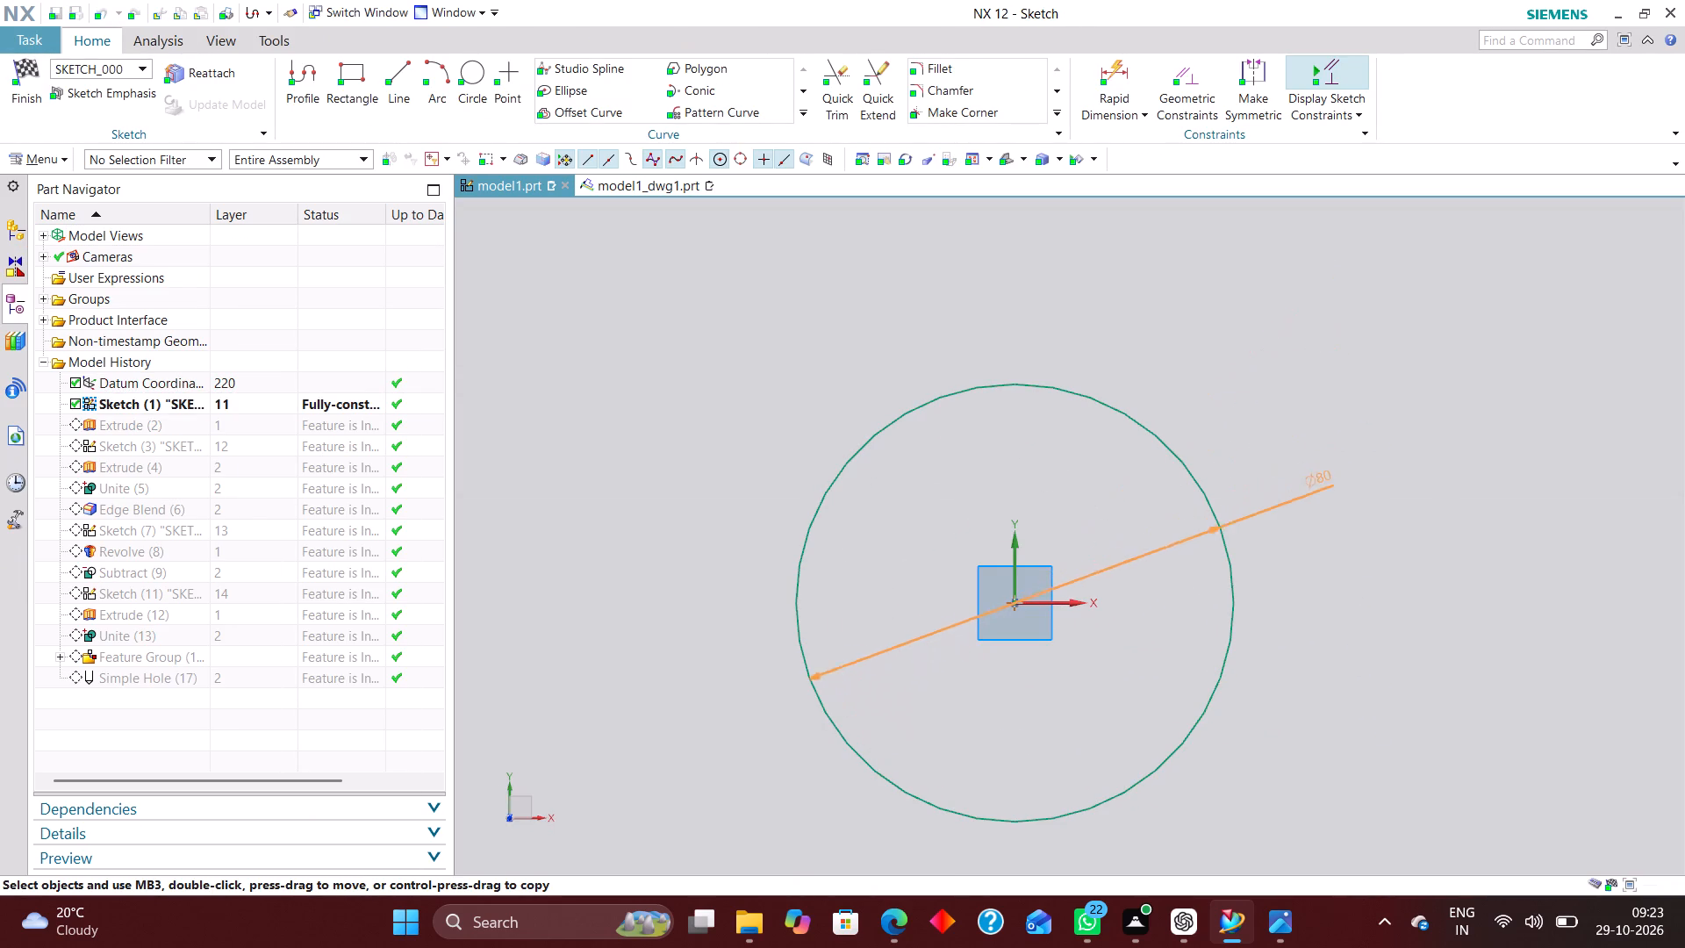
pyautogui.moveTo(1317, 486); pyautogui.dragTo(1315, 499)
pyautogui.doubleClick(1316, 497)
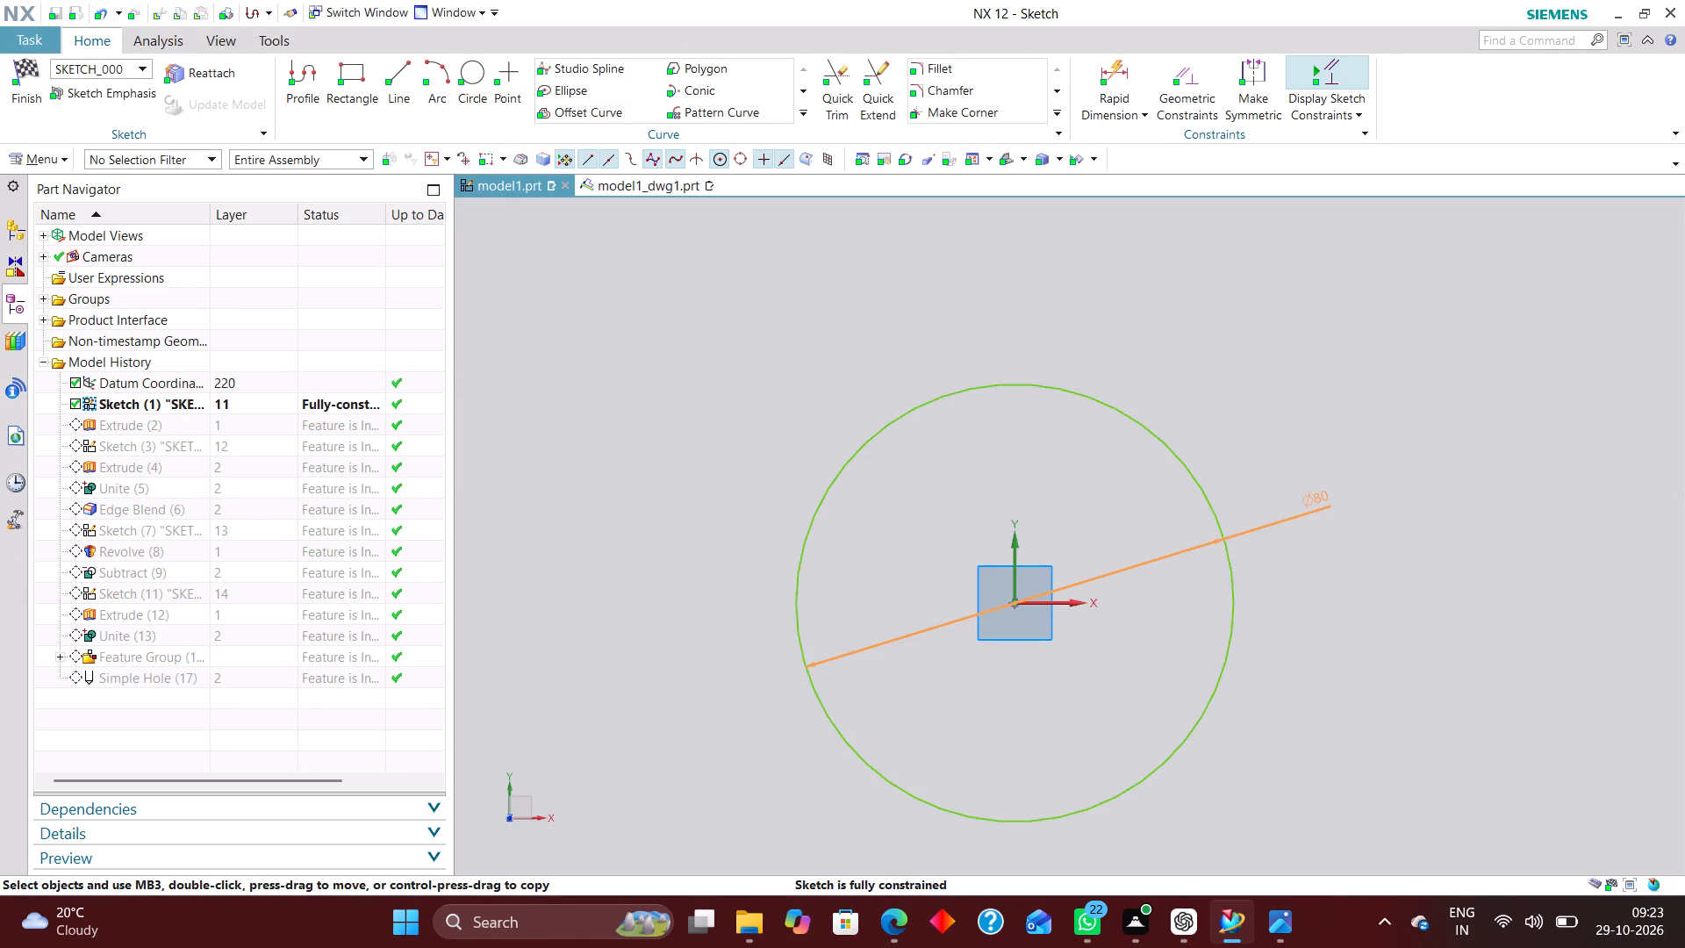
pyautogui.write('90')
pyautogui.press('Return')
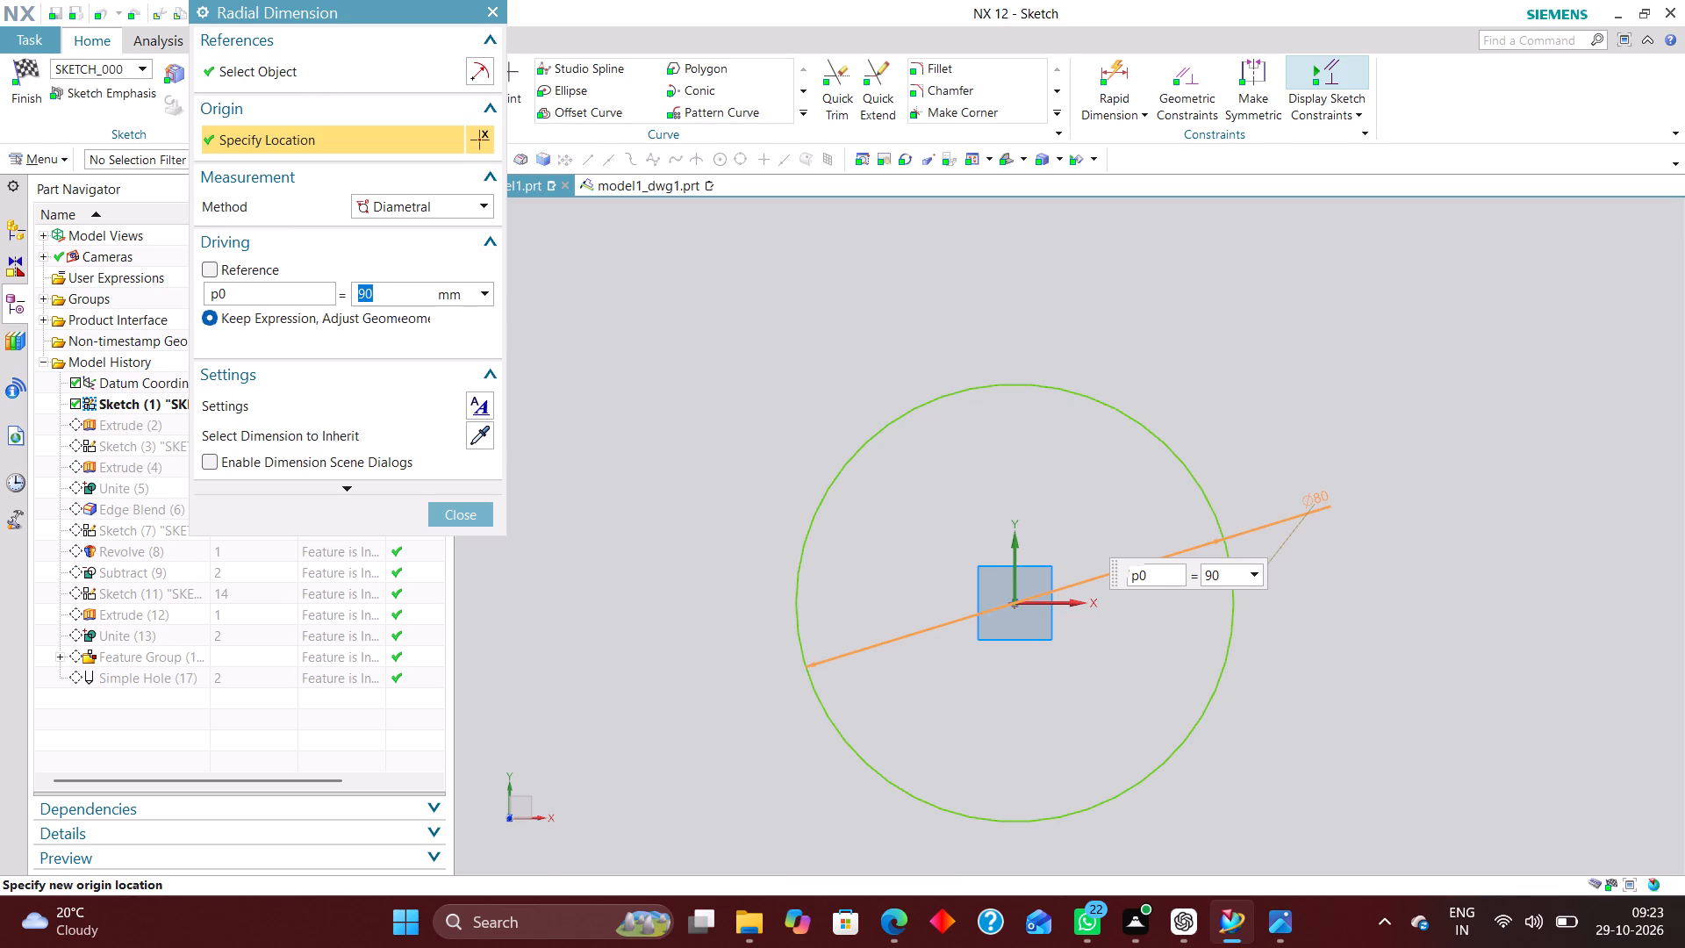
pyautogui.click(476, 506)
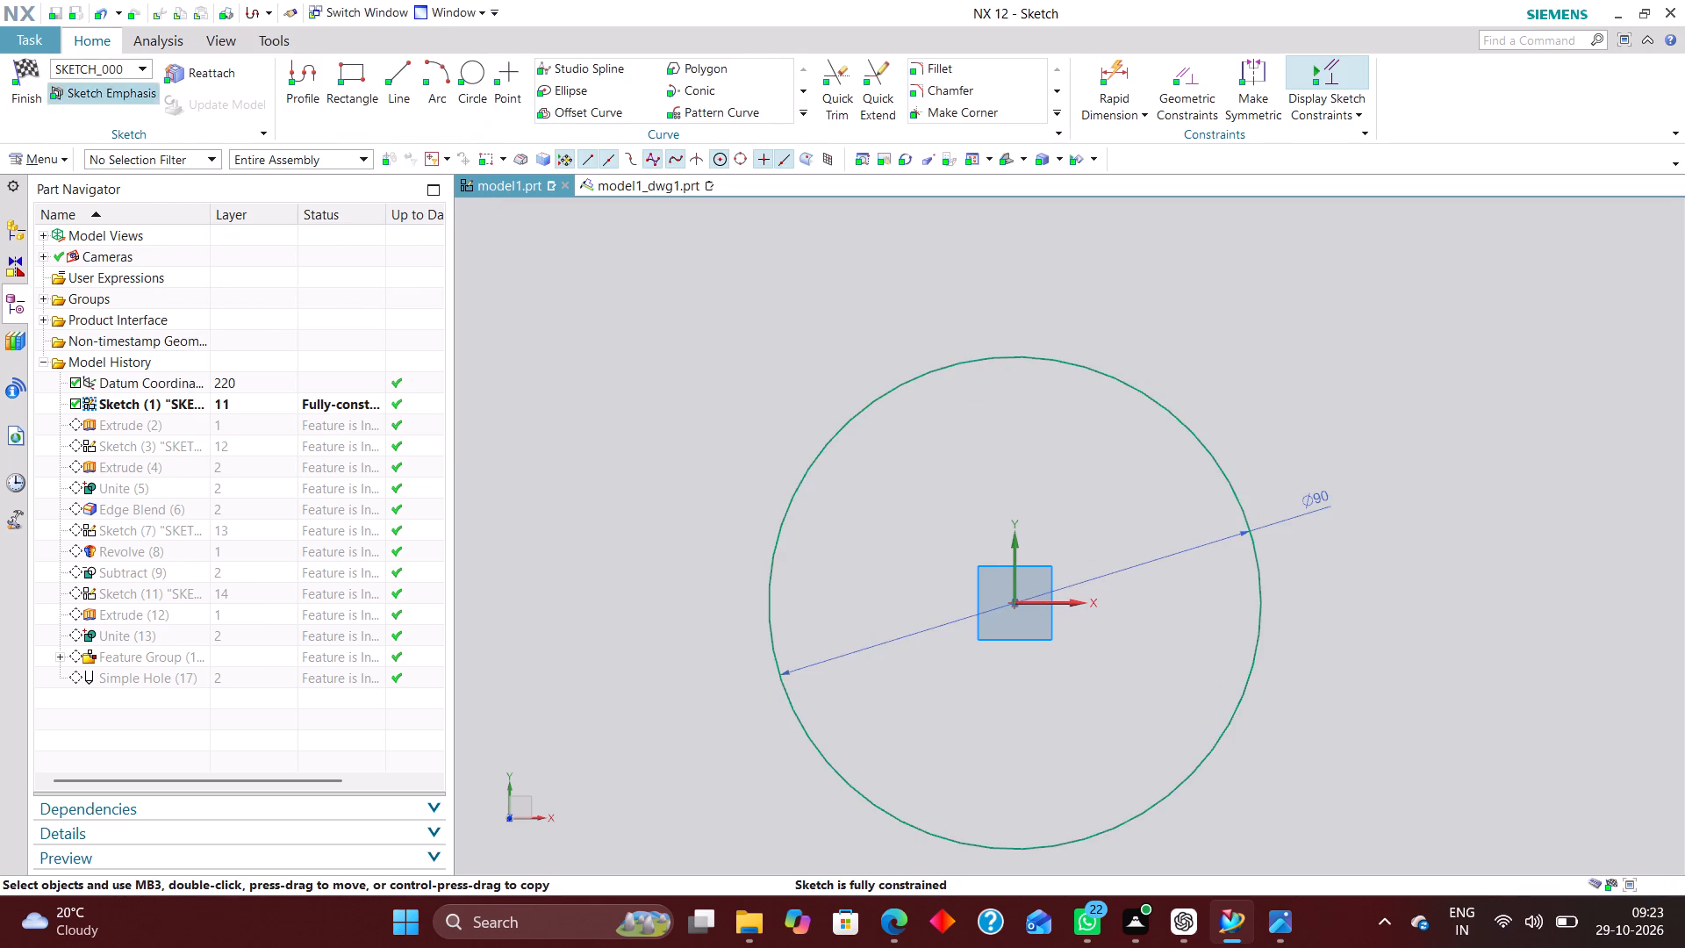
pyautogui.click(31, 73)
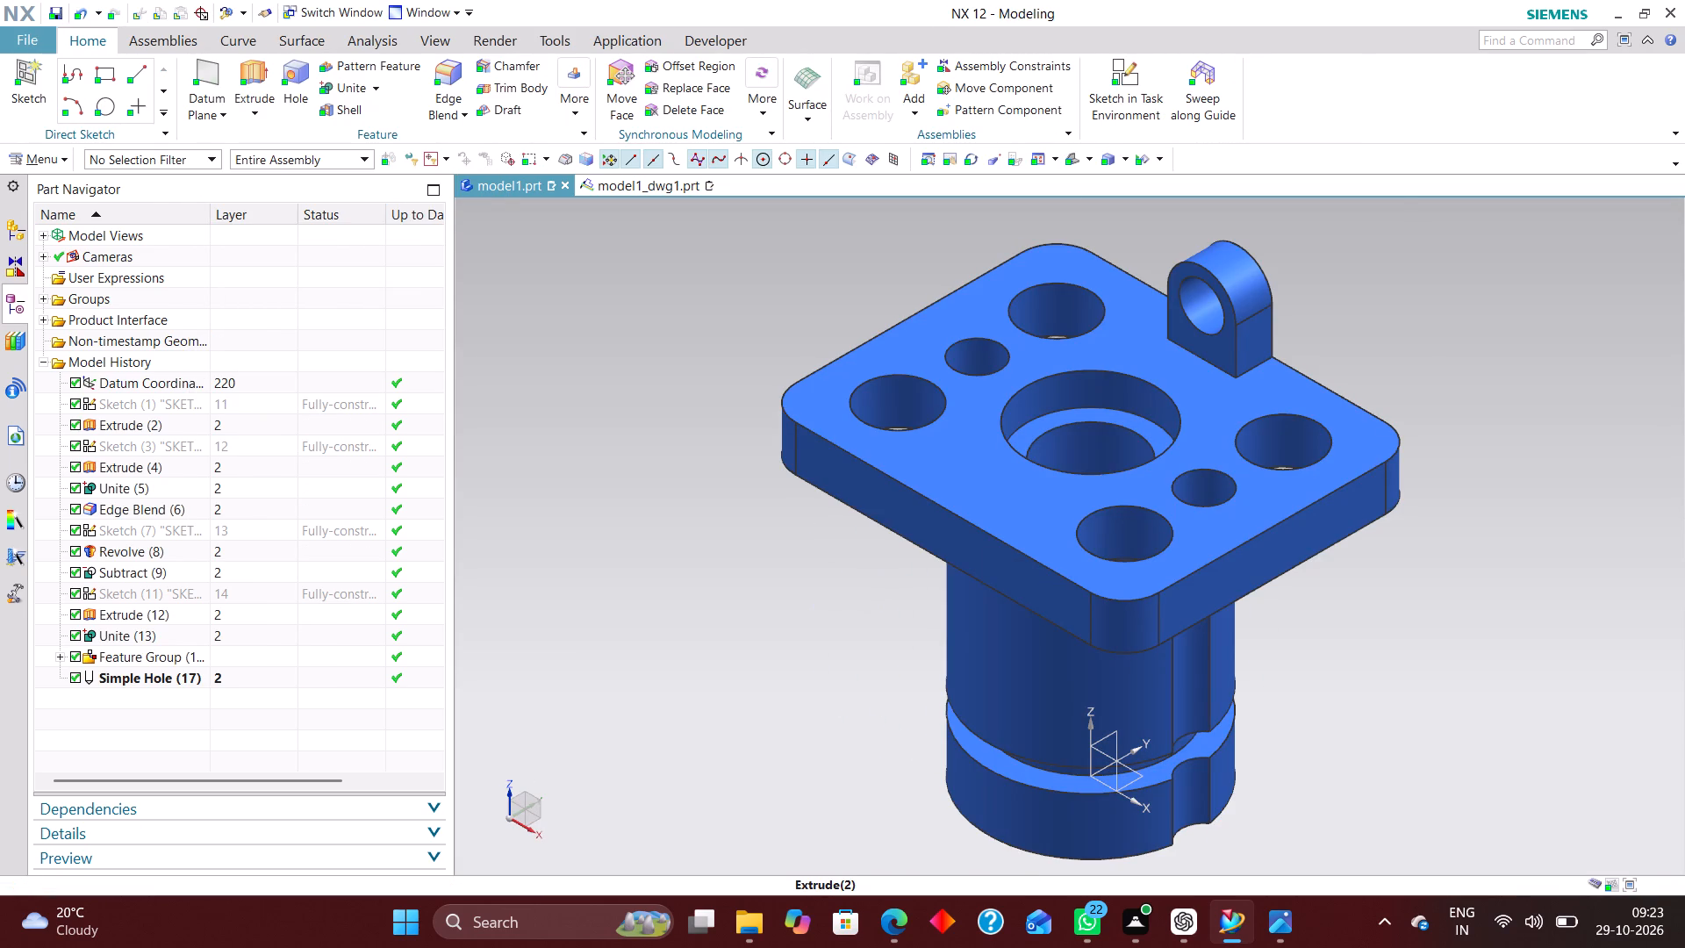
# Return to the model1_dwg1.prt drawing and bring its views up to date with the modified model.
pyautogui.moveTo(1438, 612); pyautogui.dragTo(1533, 552, button='middle')
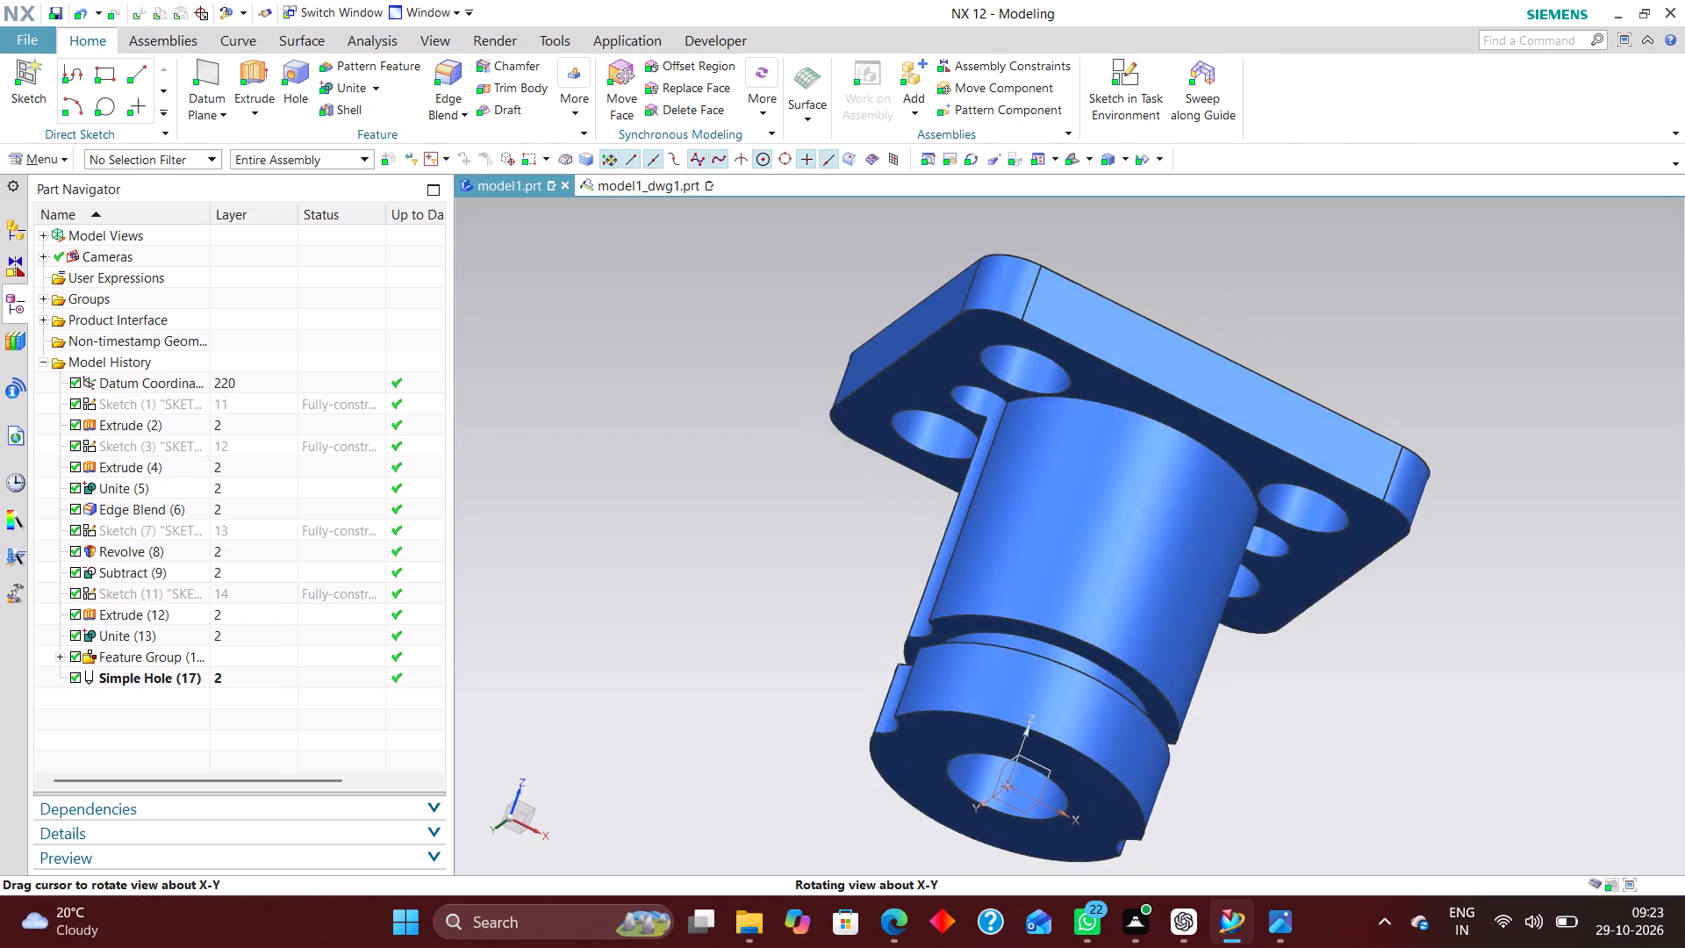
pyautogui.moveTo(1533, 552); pyautogui.dragTo(1482, 664, button='middle')
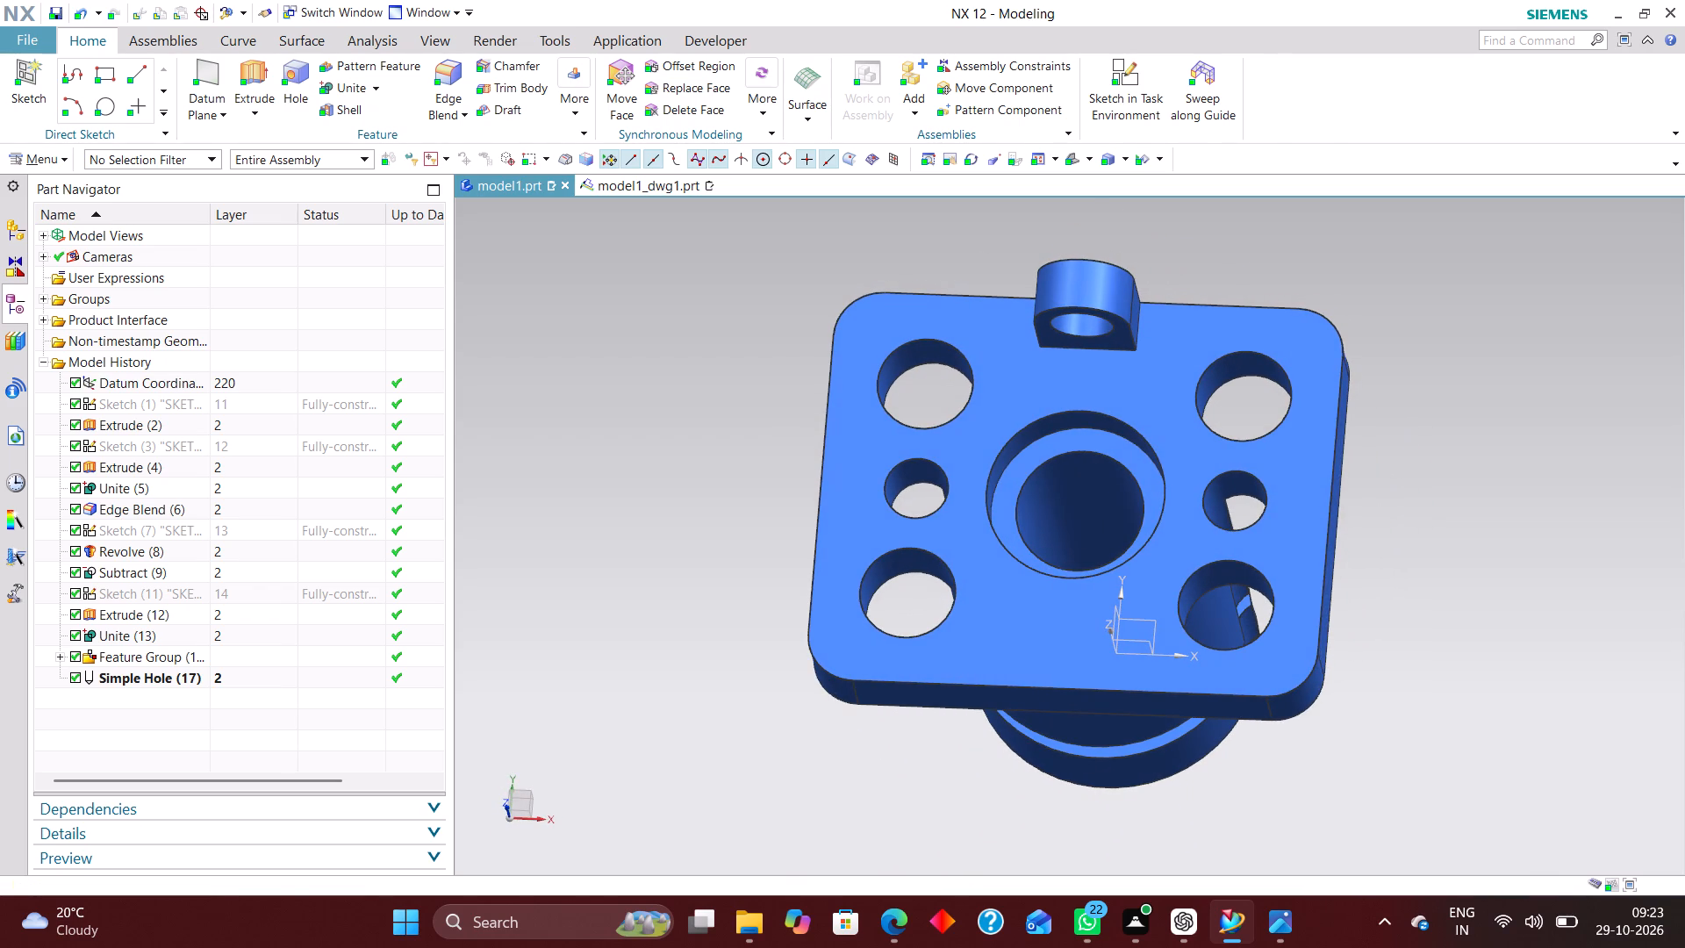
pyautogui.moveTo(1483, 699); pyautogui.dragTo(1326, 688, button='middle')
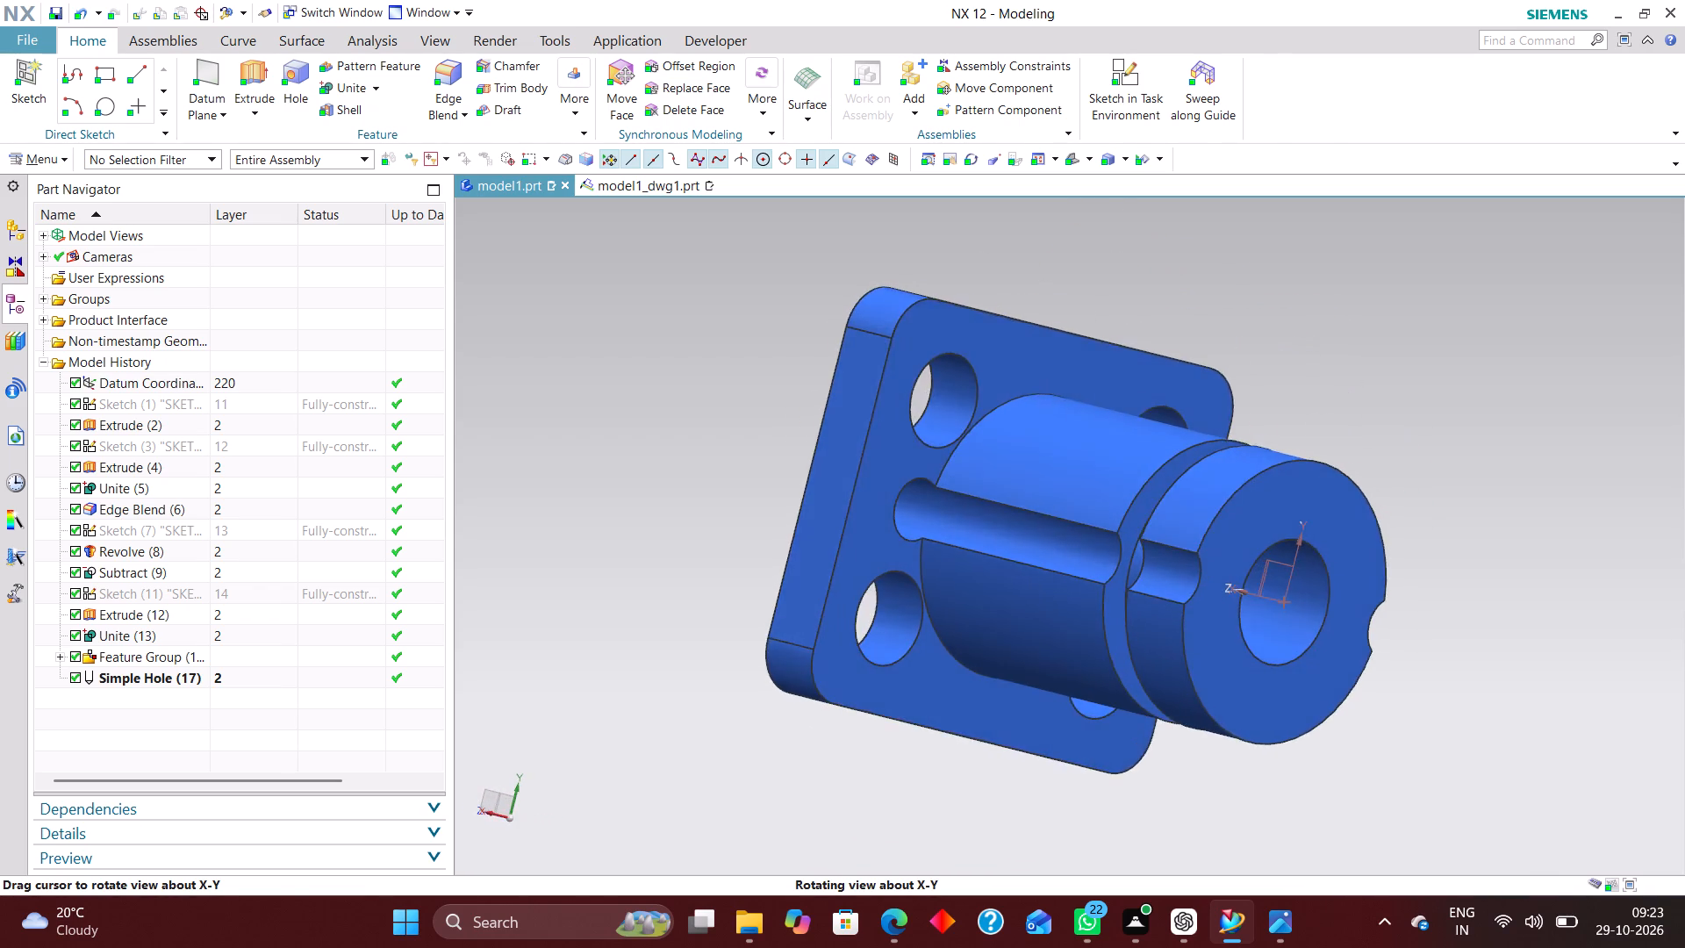
pyautogui.moveTo(1326, 688); pyautogui.dragTo(1449, 632, button='middle')
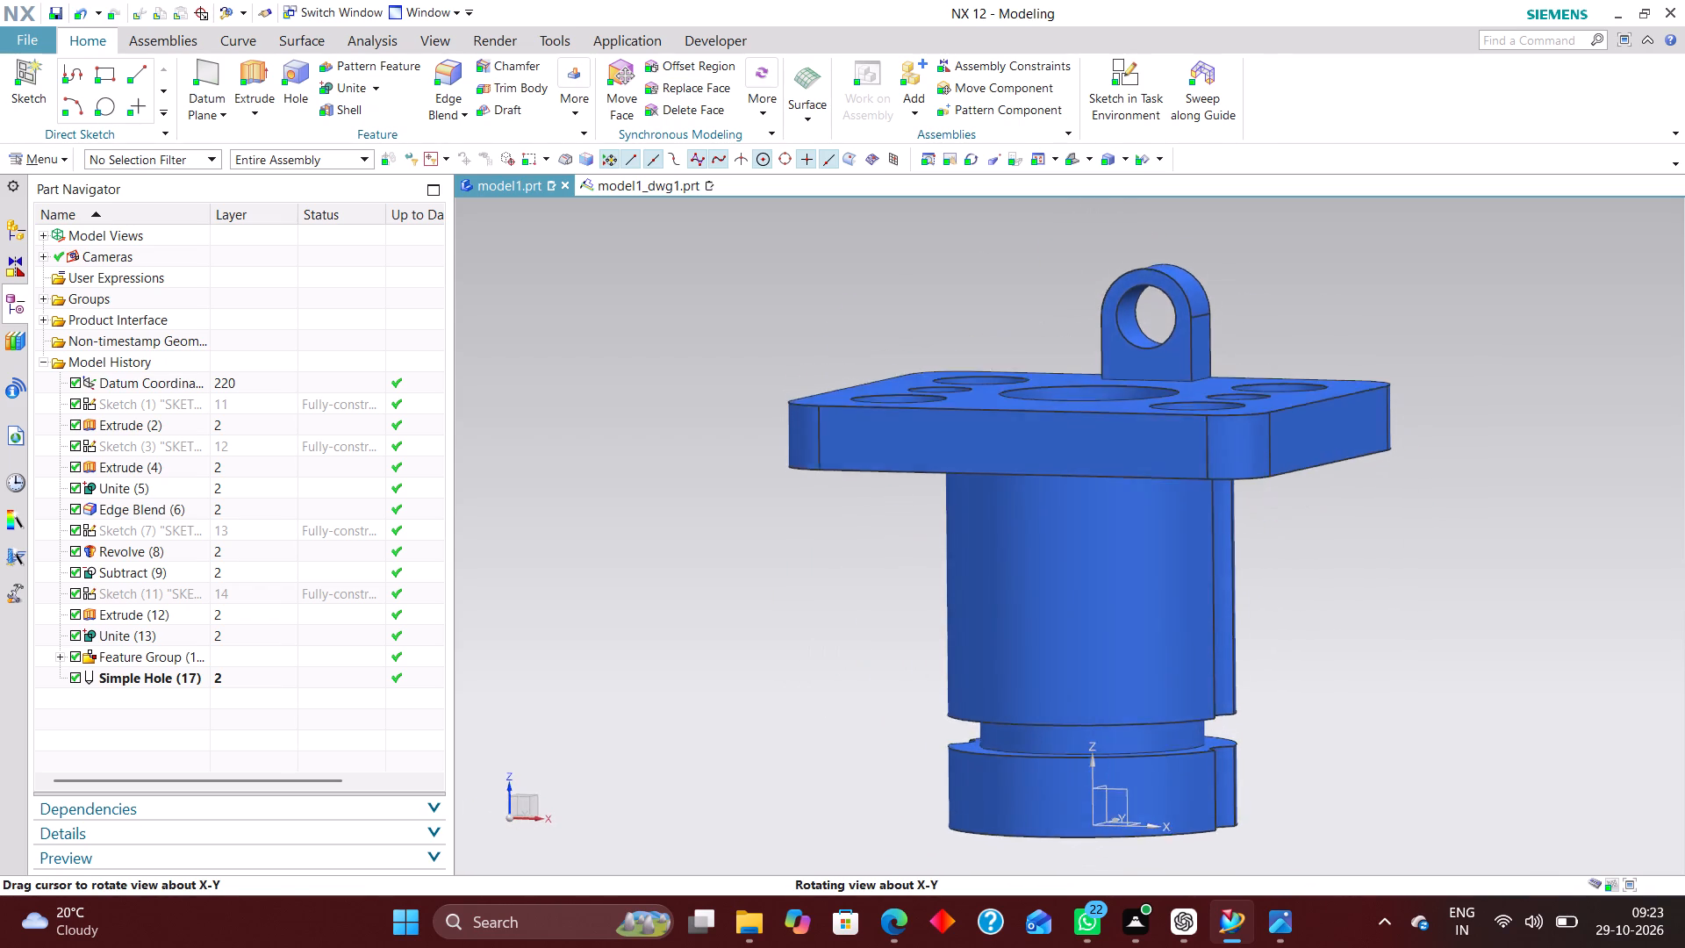
pyautogui.moveTo(1449, 632); pyautogui.dragTo(1450, 650, button='middle')
pyautogui.click(623, 181)
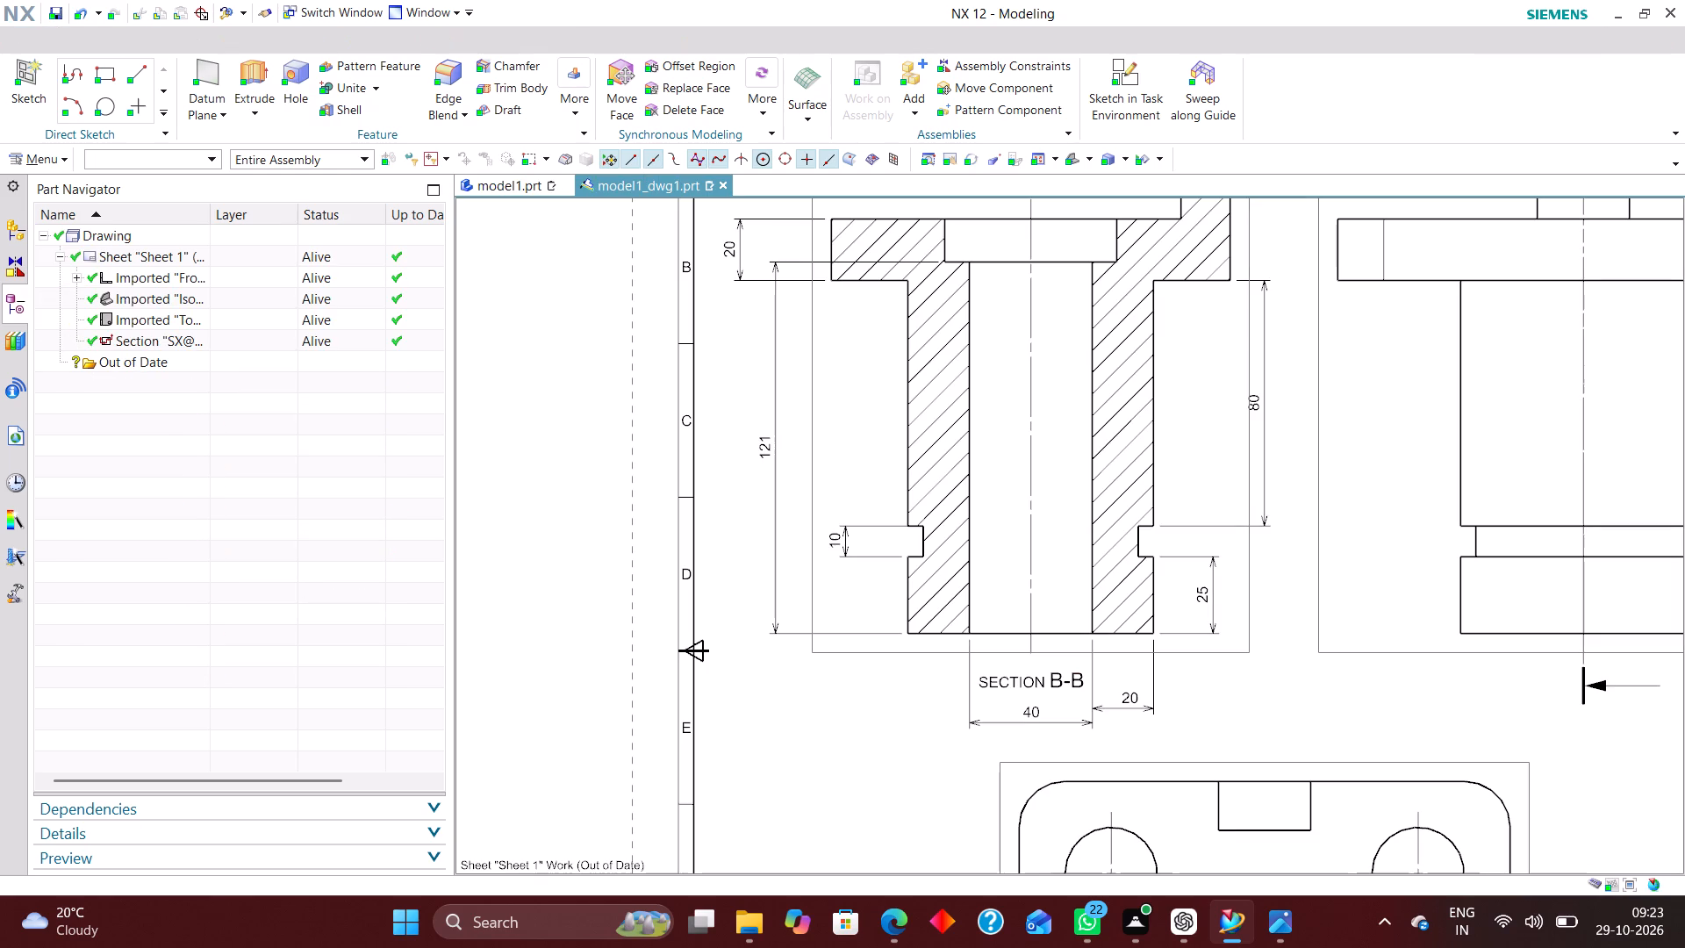
pyautogui.click(56, 230)
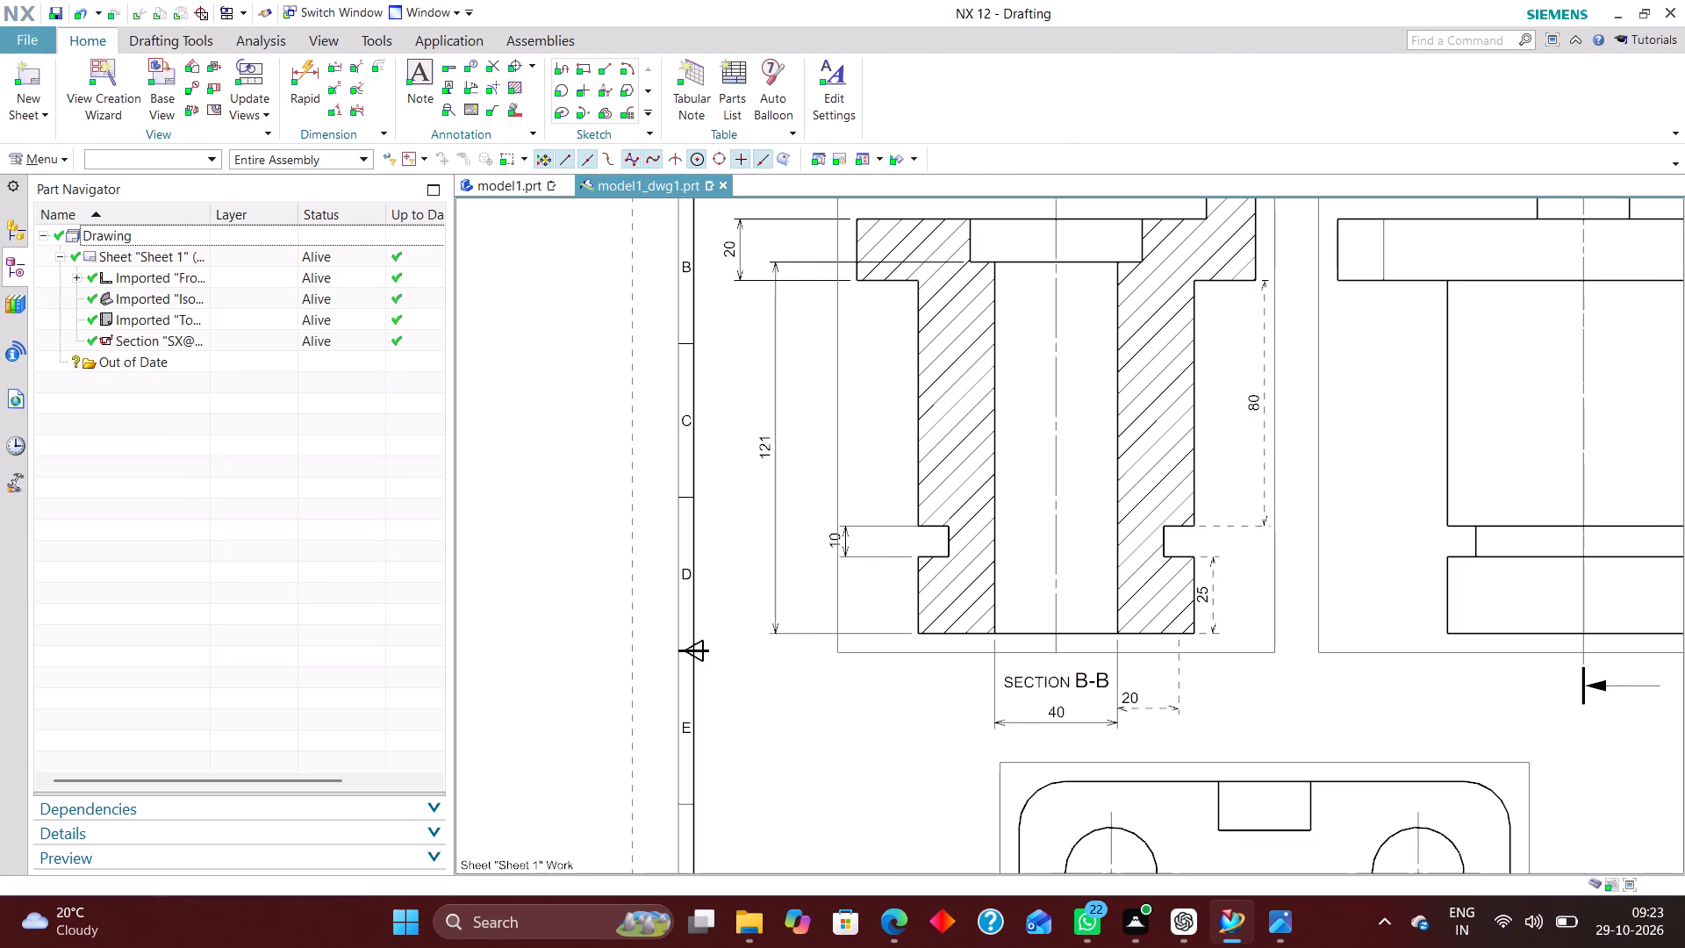
# Replace the wall-thickness dimension below section view B-B with a new one between the bore edge and the tube's outer edge.
pyautogui.scroll(4, 1197, 709)
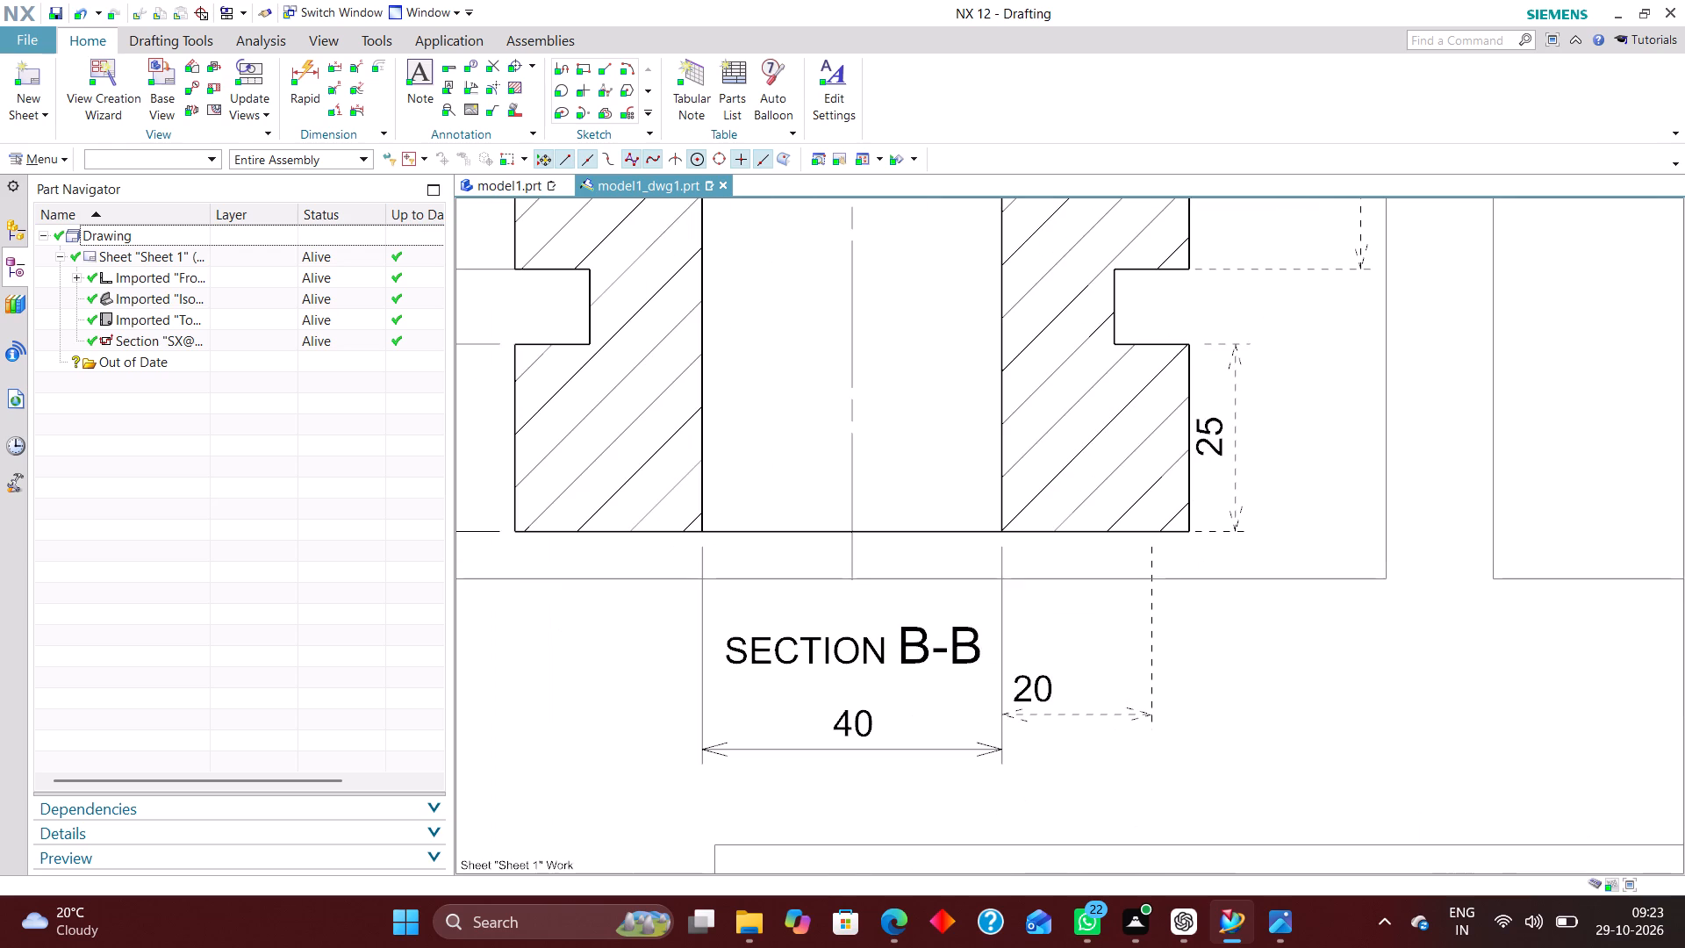
pyautogui.moveTo(1150, 709); pyautogui.dragTo(1063, 713, button='right')
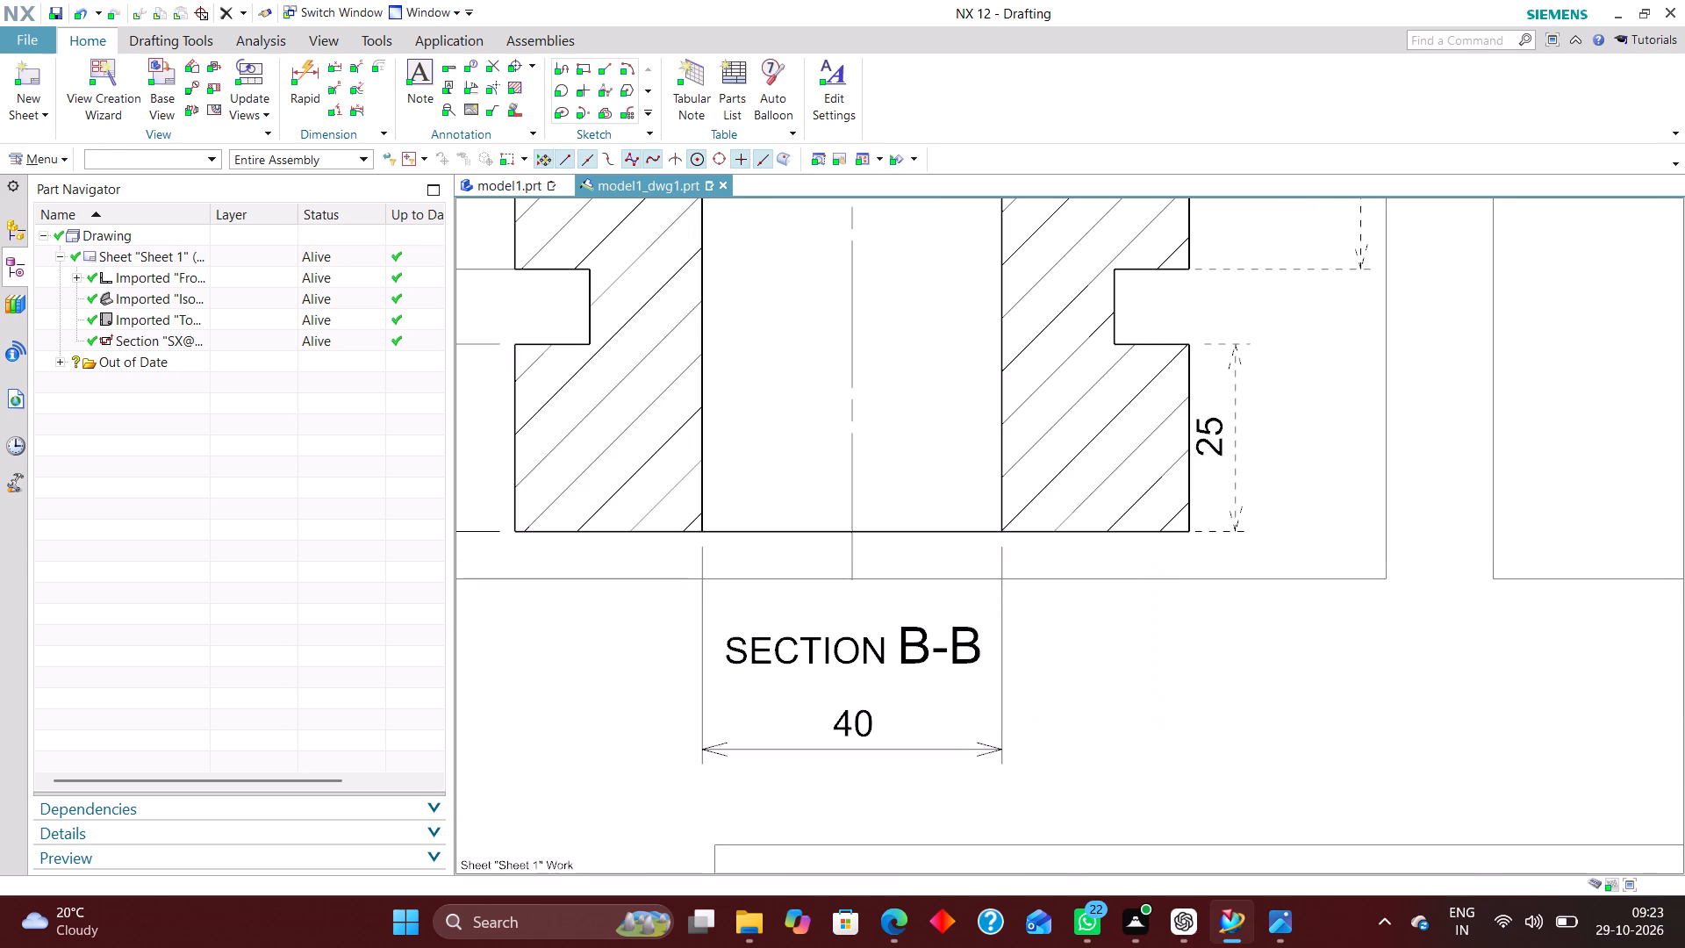
pyautogui.click(312, 79)
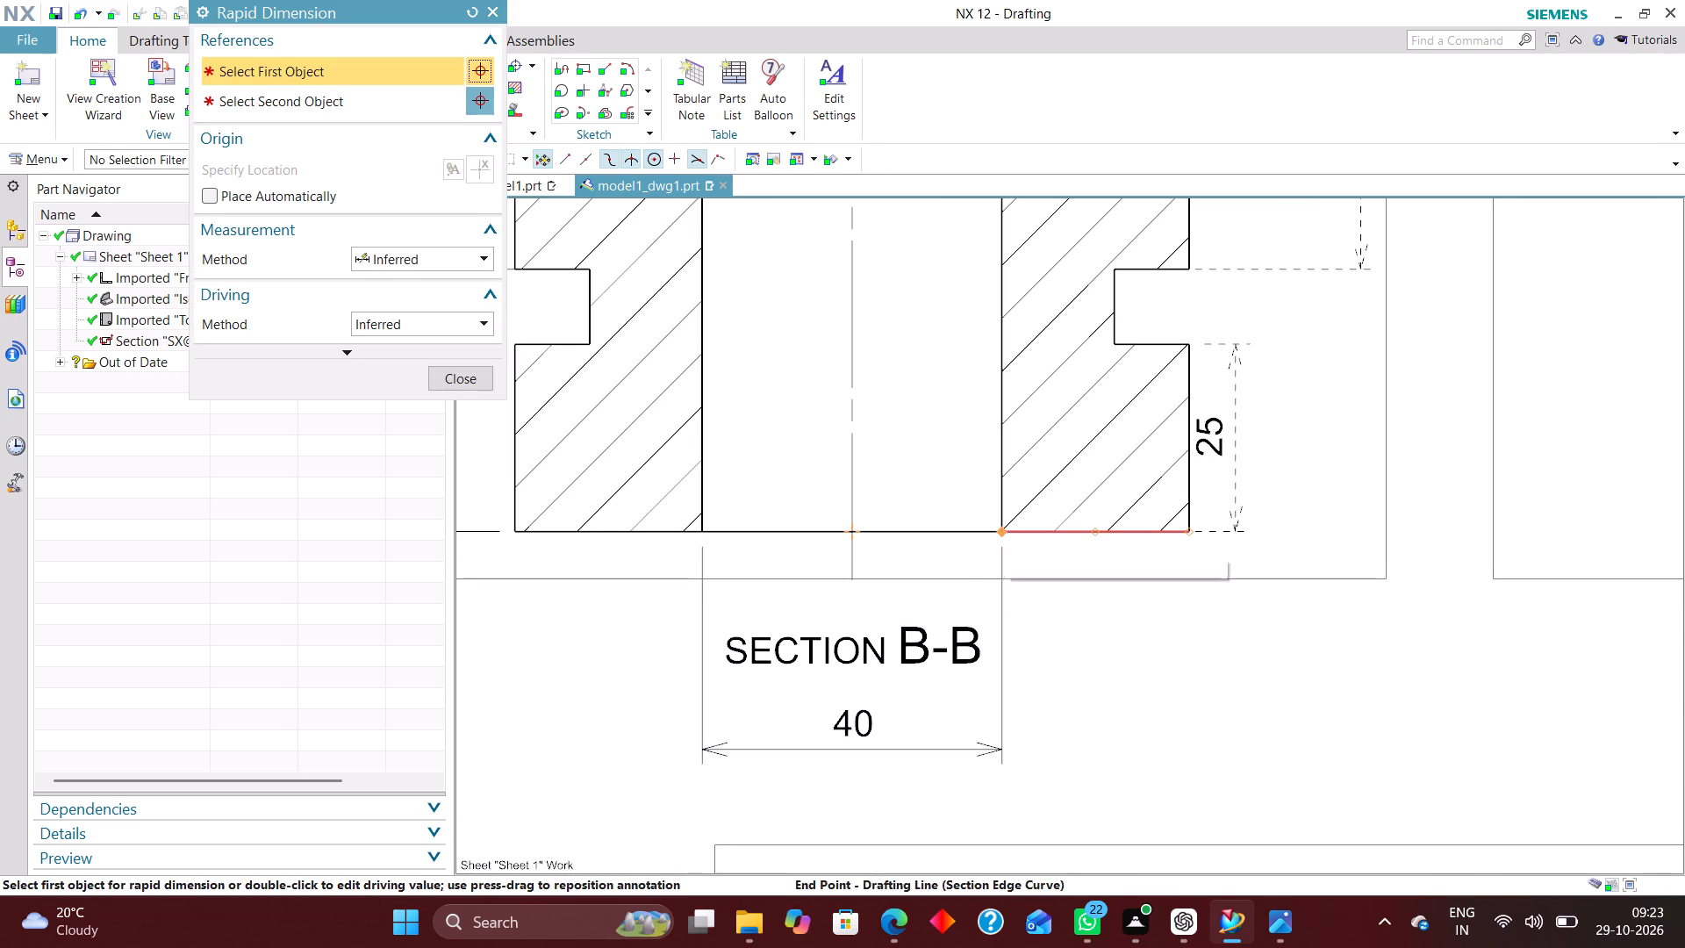
pyautogui.click(1004, 534)
pyautogui.click(1191, 535)
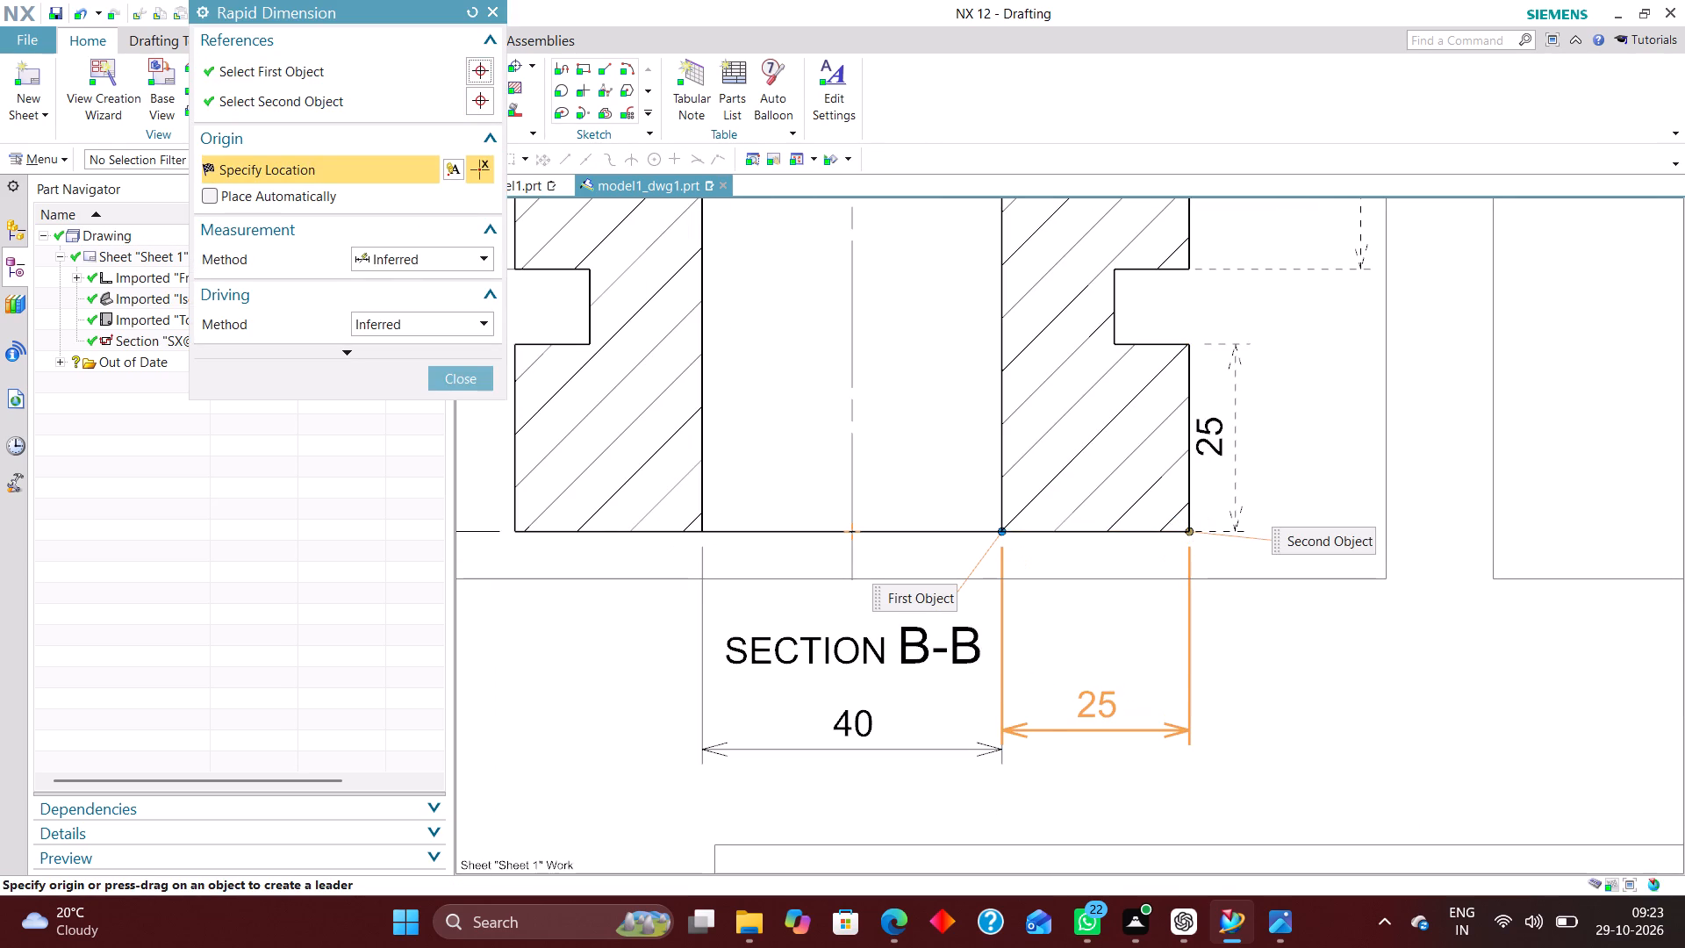
pyautogui.click(1093, 704)
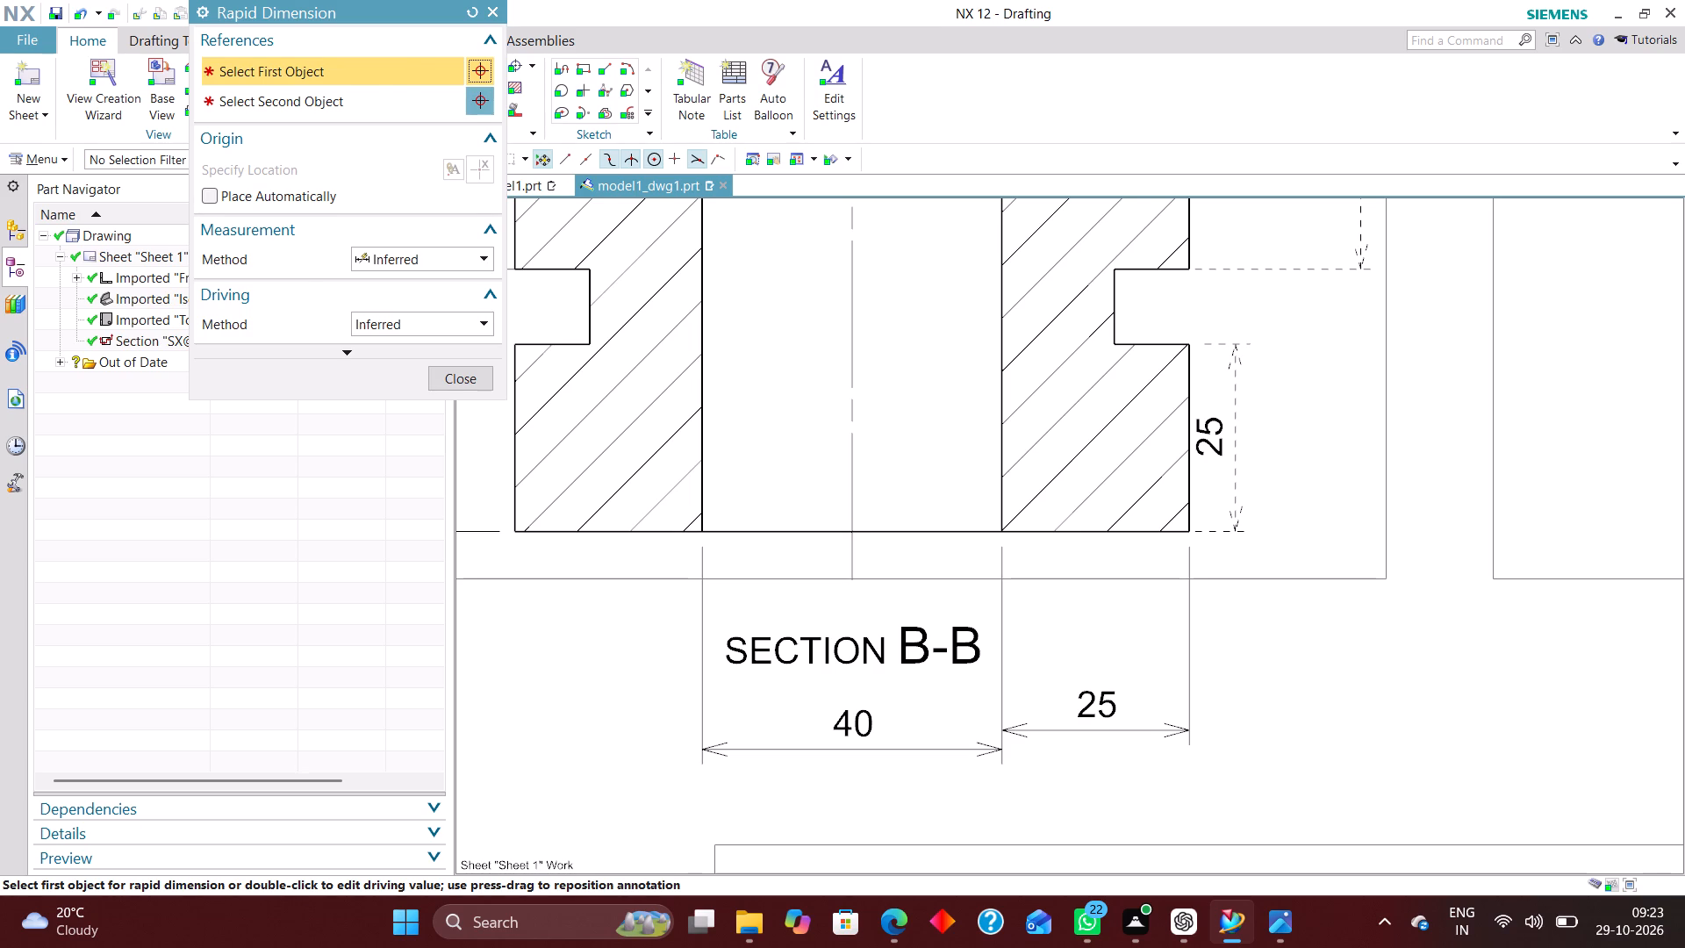
pyautogui.click(450, 377)
# In model1.prt, reopen the flange plate's rectangle sketch, Sketch (3), set its horizontal width to 170 mm and finish the sketch.
pyautogui.click(520, 190)
pyautogui.scroll(-2, 897, 560)
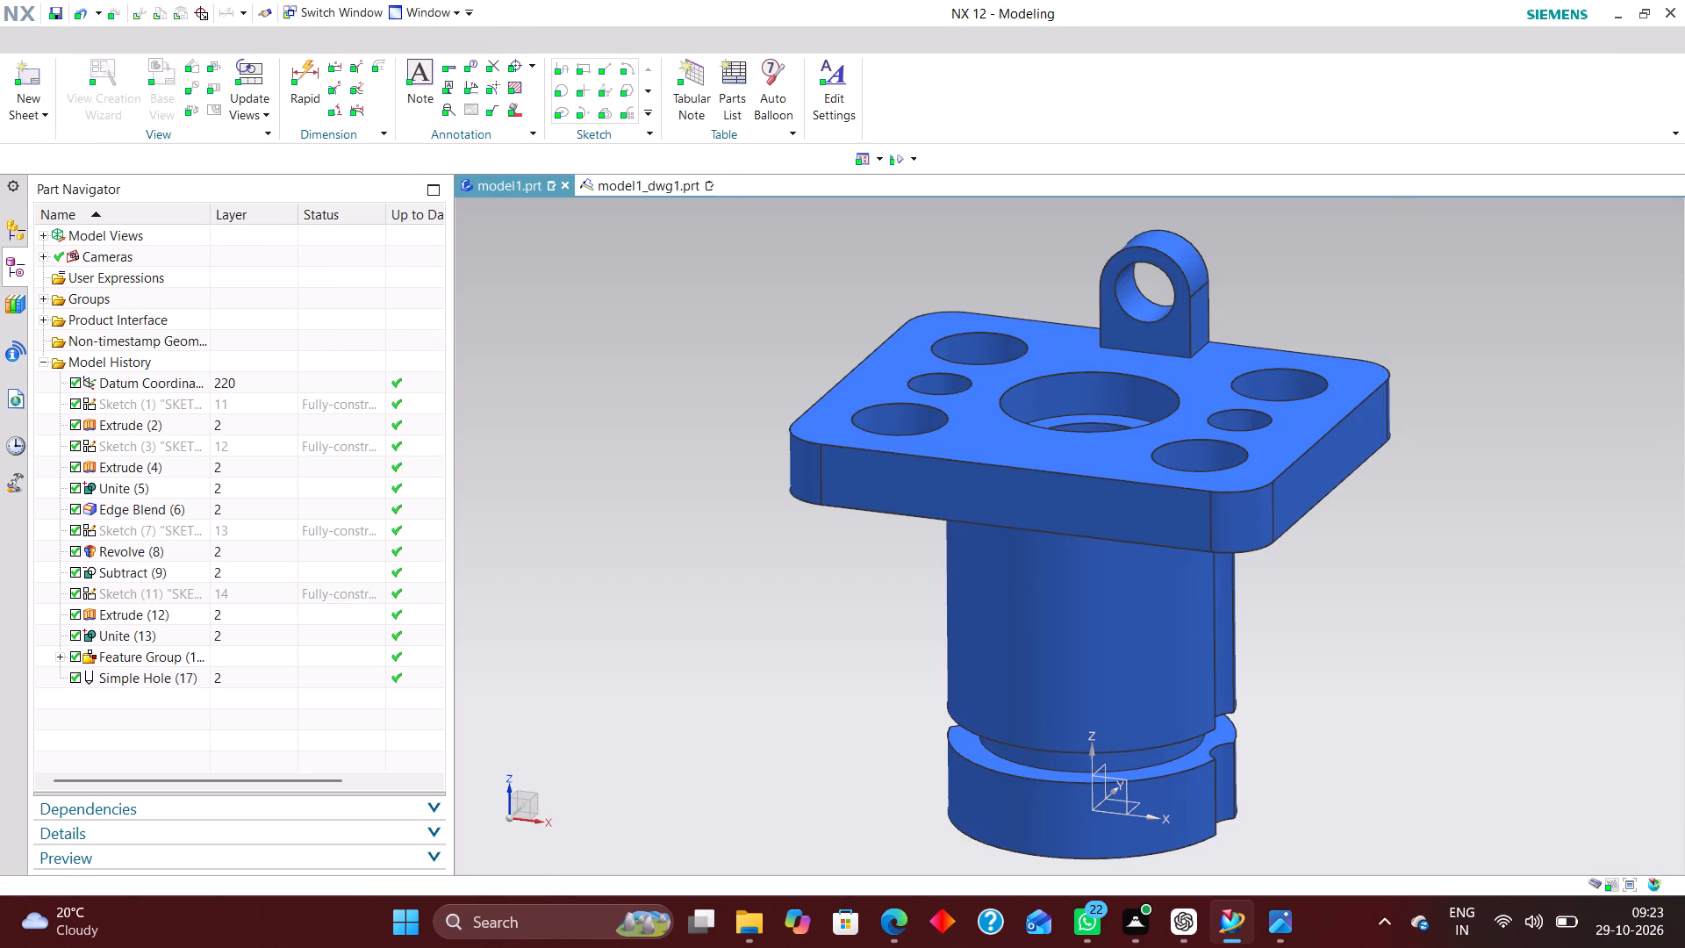
pyautogui.moveTo(998, 471); pyautogui.dragTo(984, 482, button='middle')
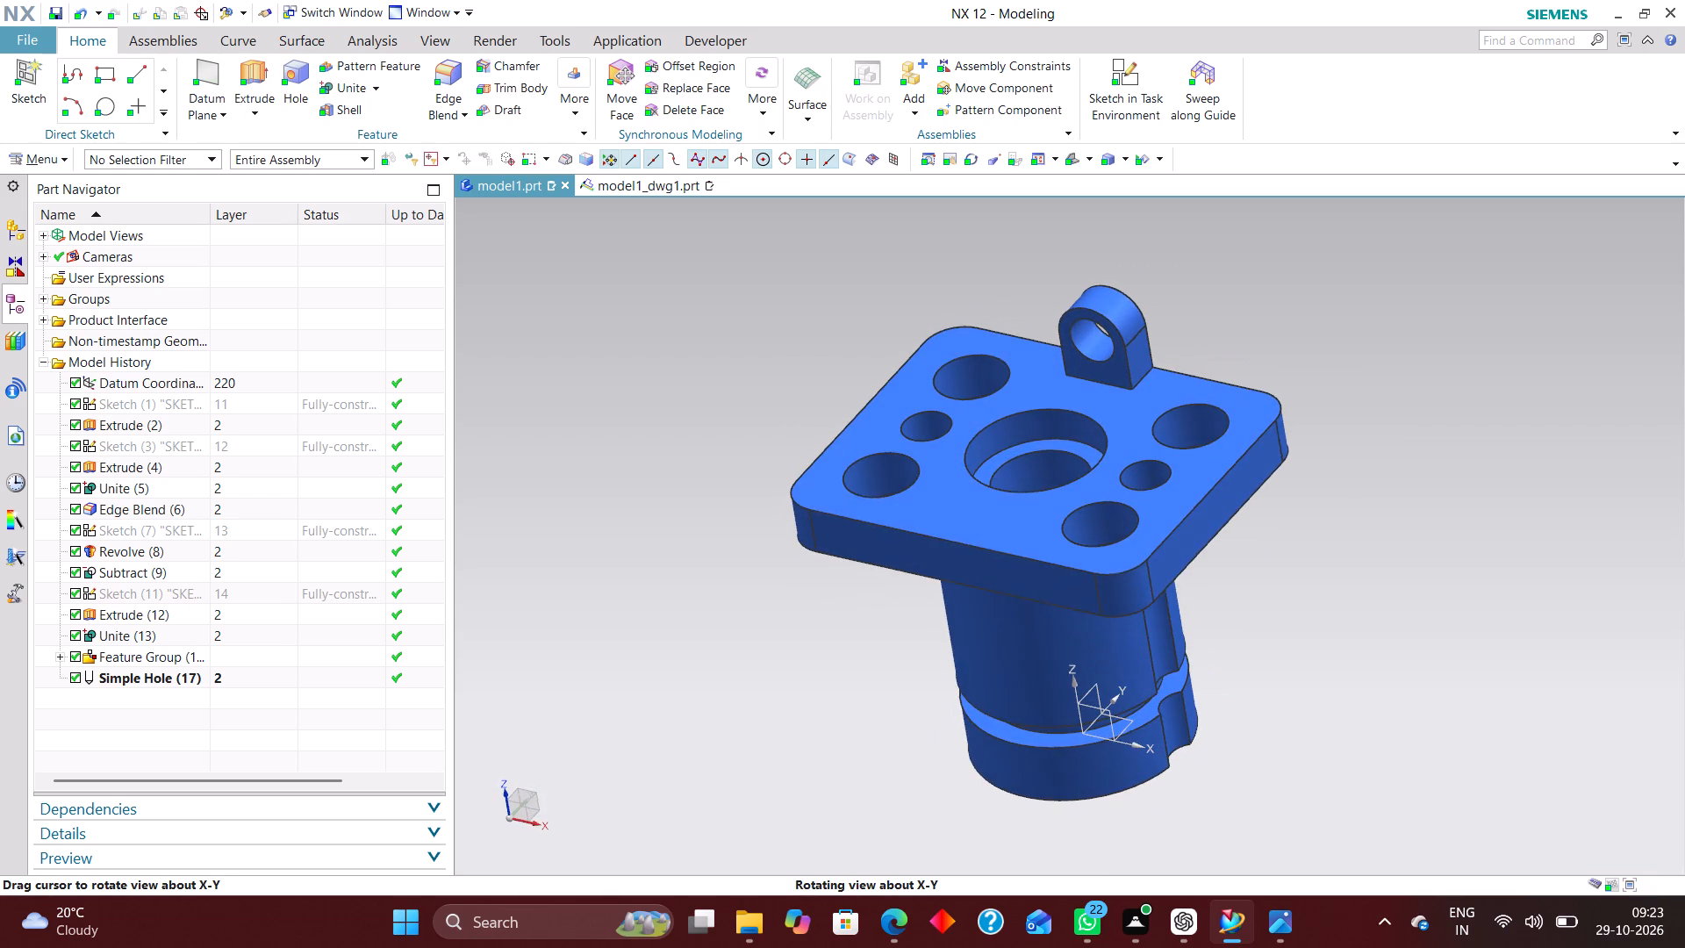
pyautogui.moveTo(984, 482); pyautogui.dragTo(985, 481, button='middle')
pyautogui.click(254, 449)
pyautogui.rightClick(255, 447)
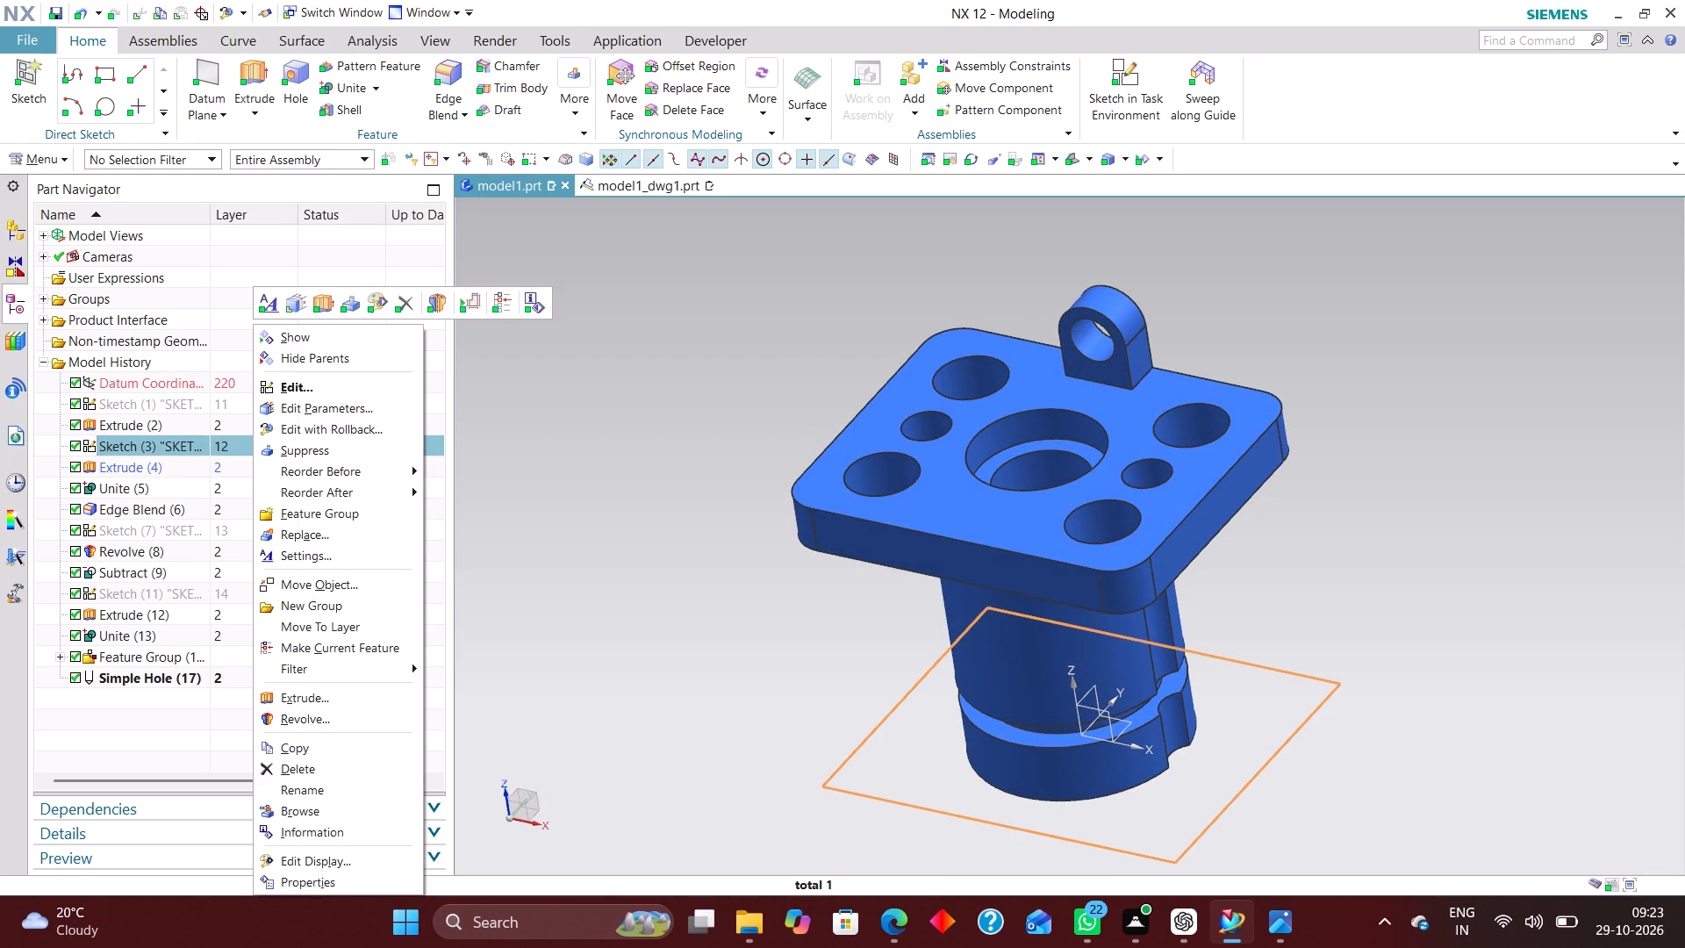
pyautogui.click(331, 425)
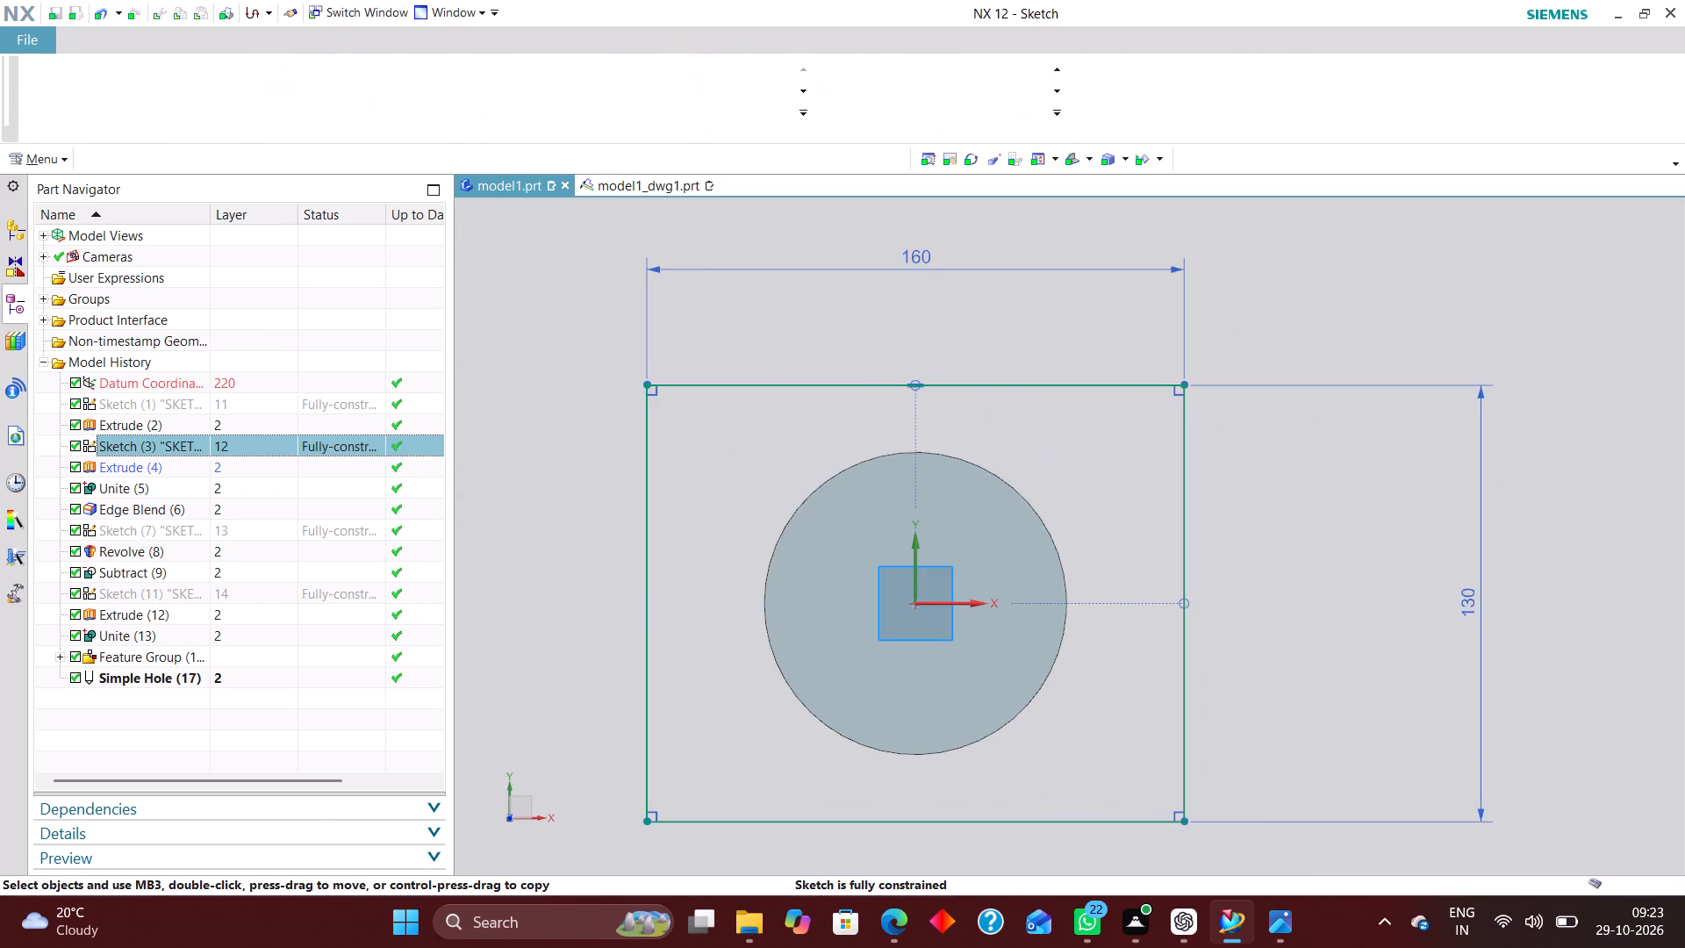
pyautogui.doubleClick(921, 257)
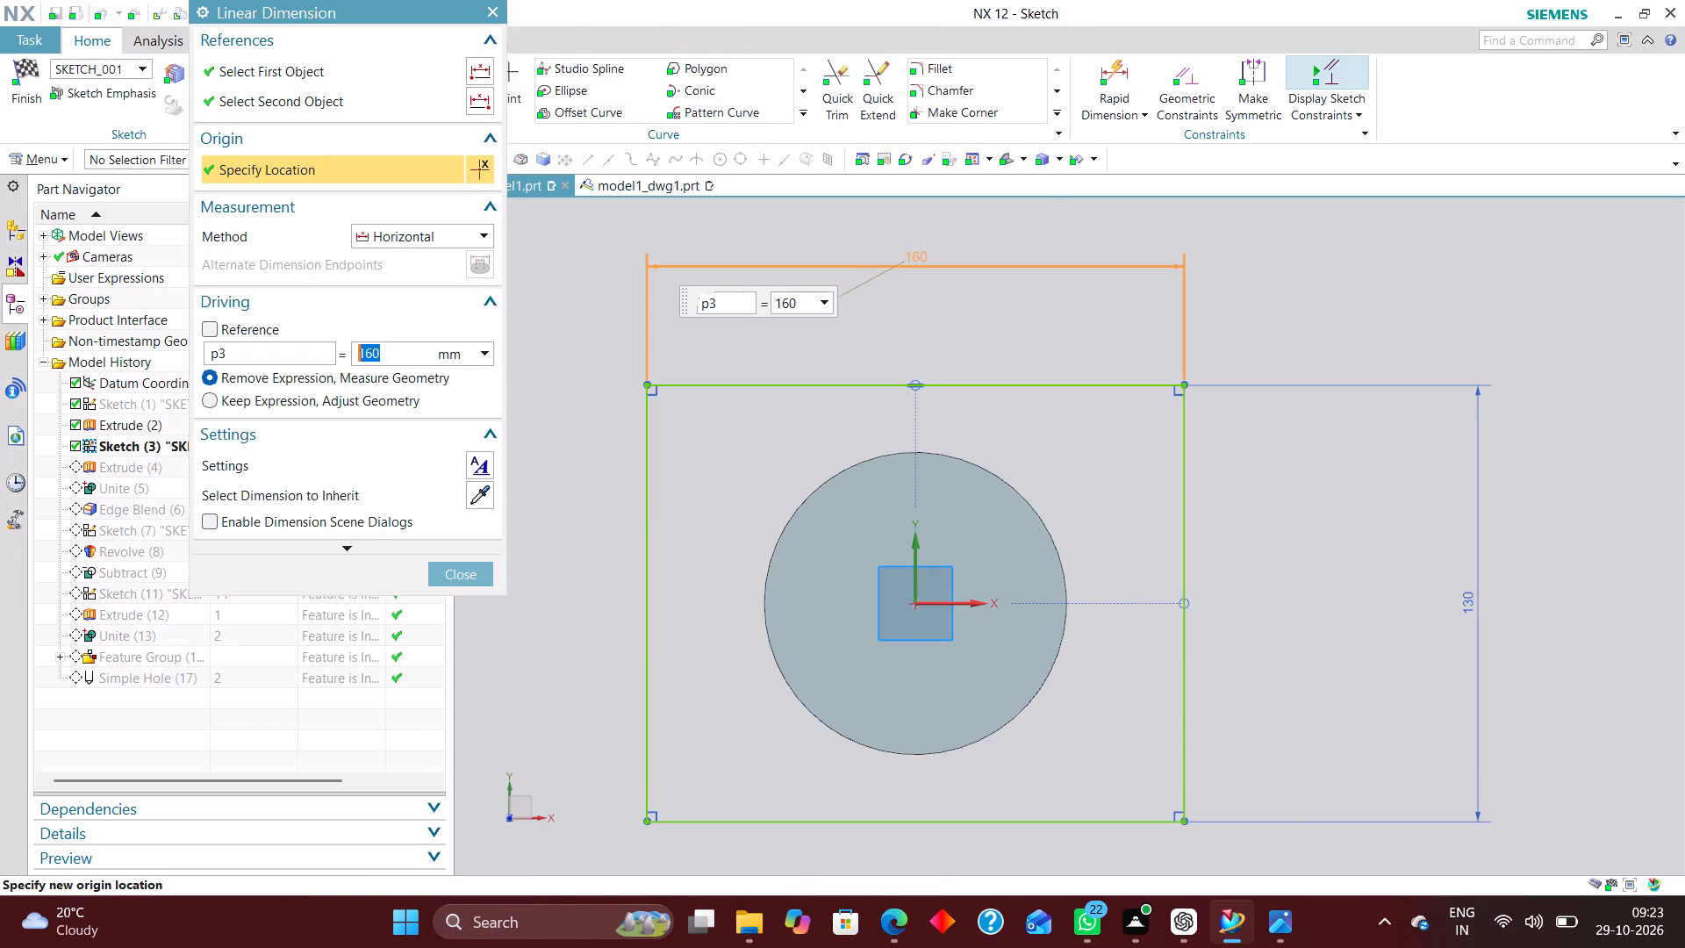
pyautogui.write('170')
pyautogui.press('Return')
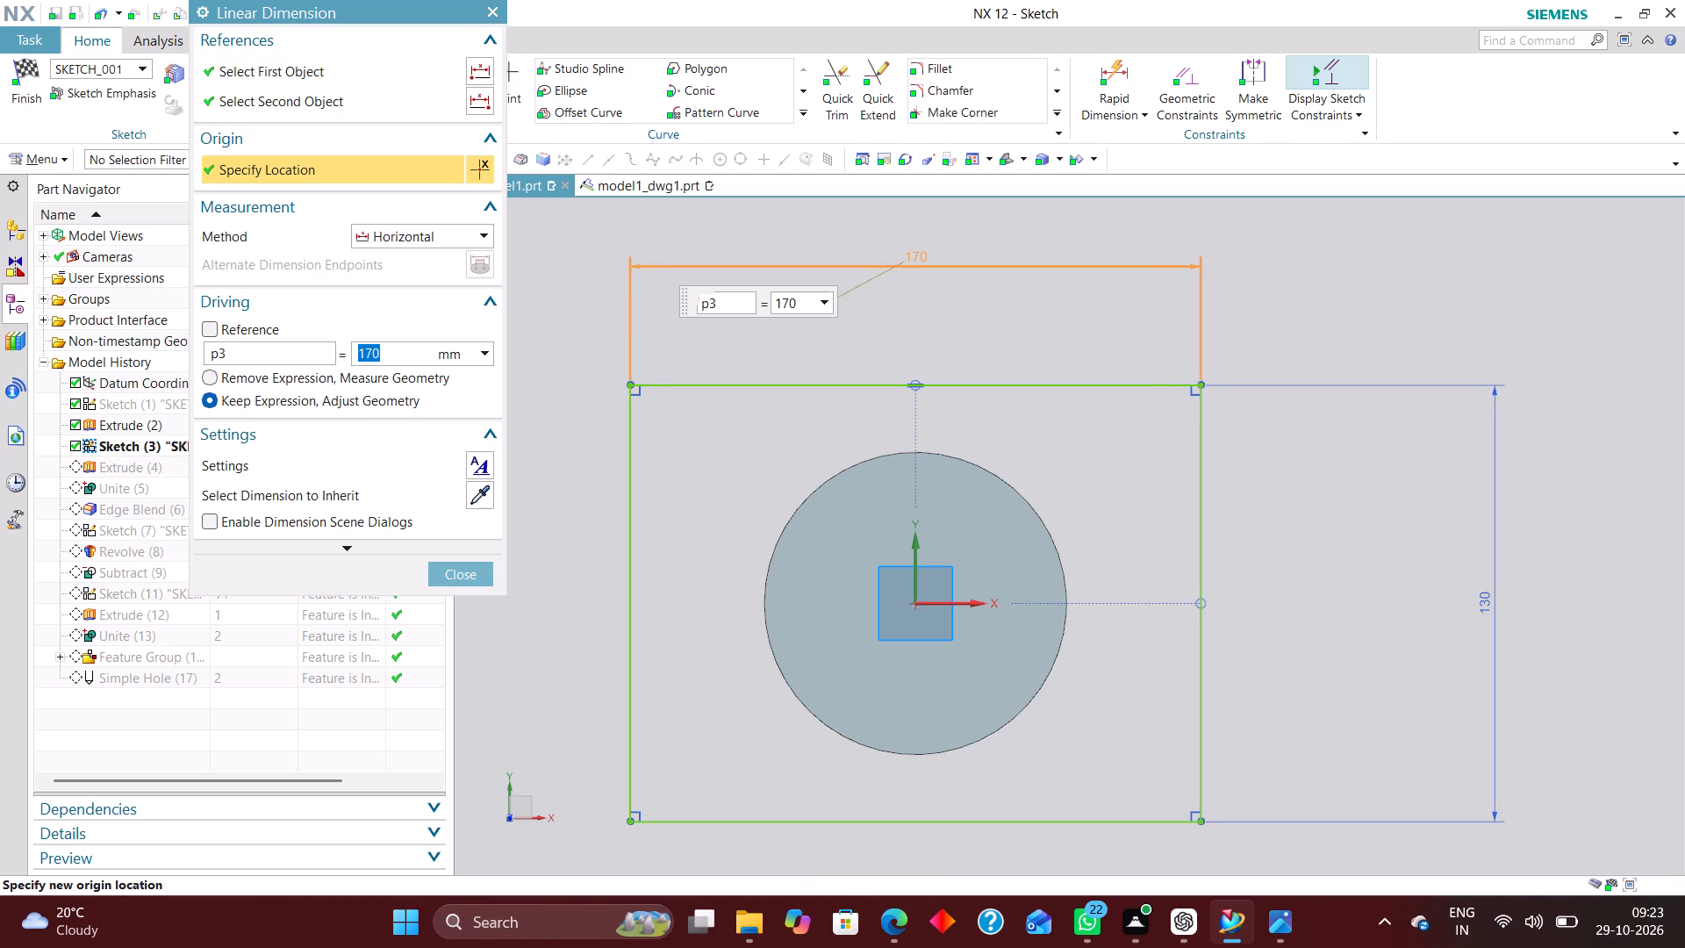
pyautogui.click(474, 571)
pyautogui.click(35, 67)
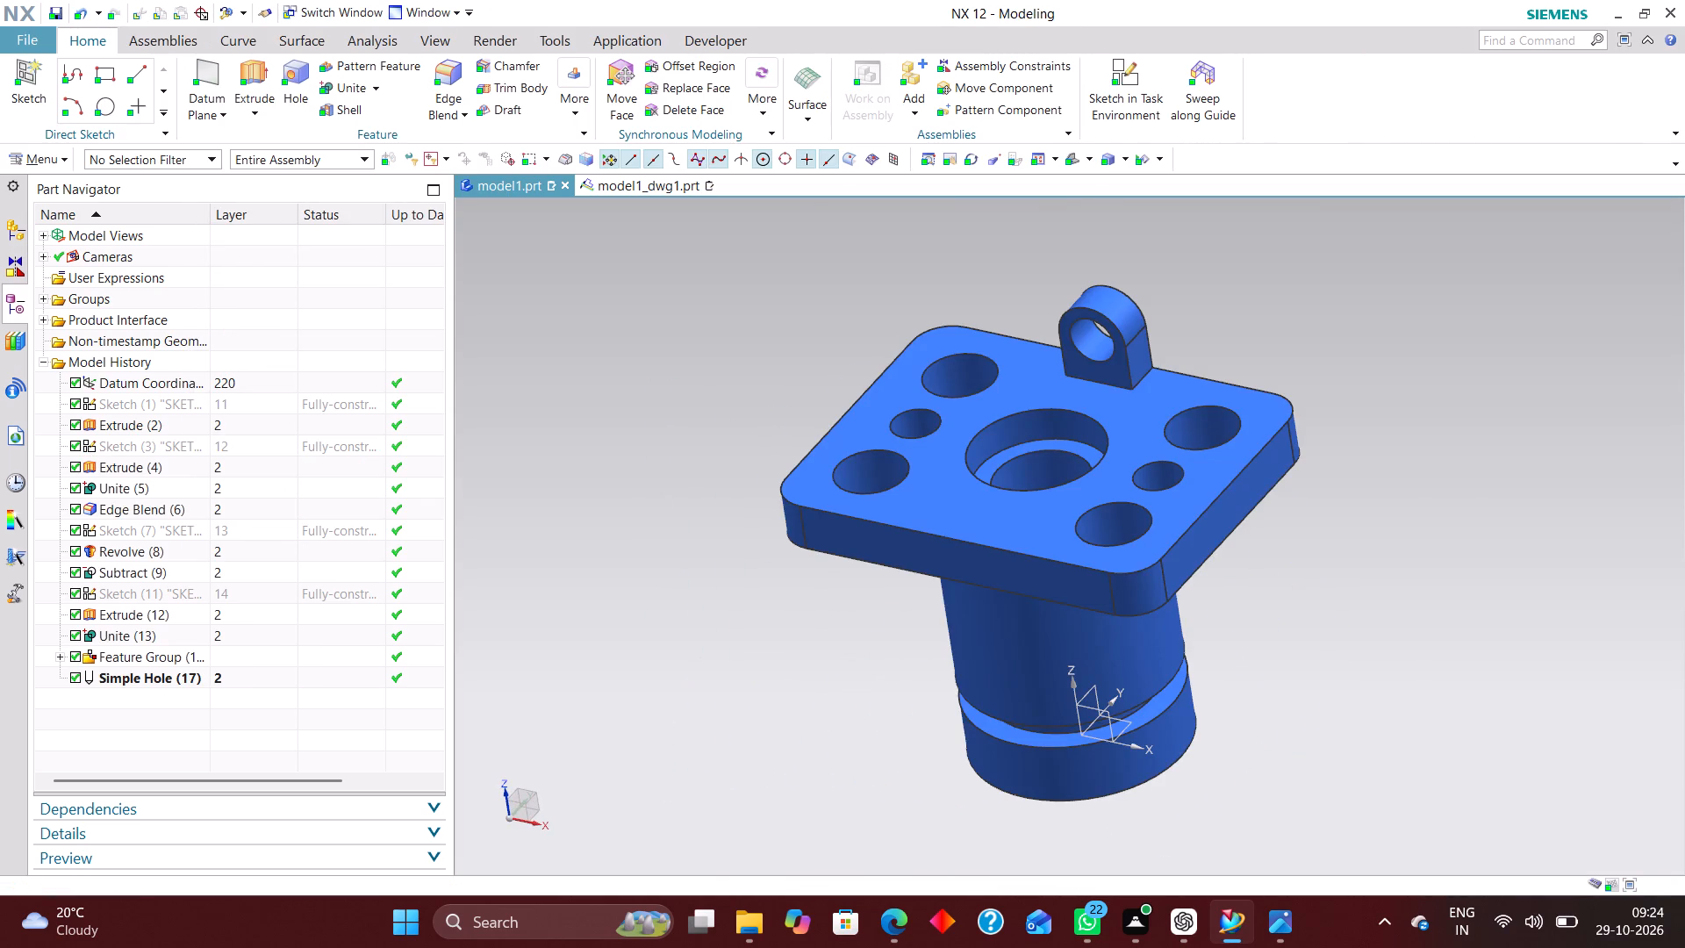
# Return to the model1_dwg1.prt drawing and bring its views up to date with the modified plate.
pyautogui.click(605, 175)
pyautogui.scroll(-2, 965, 367)
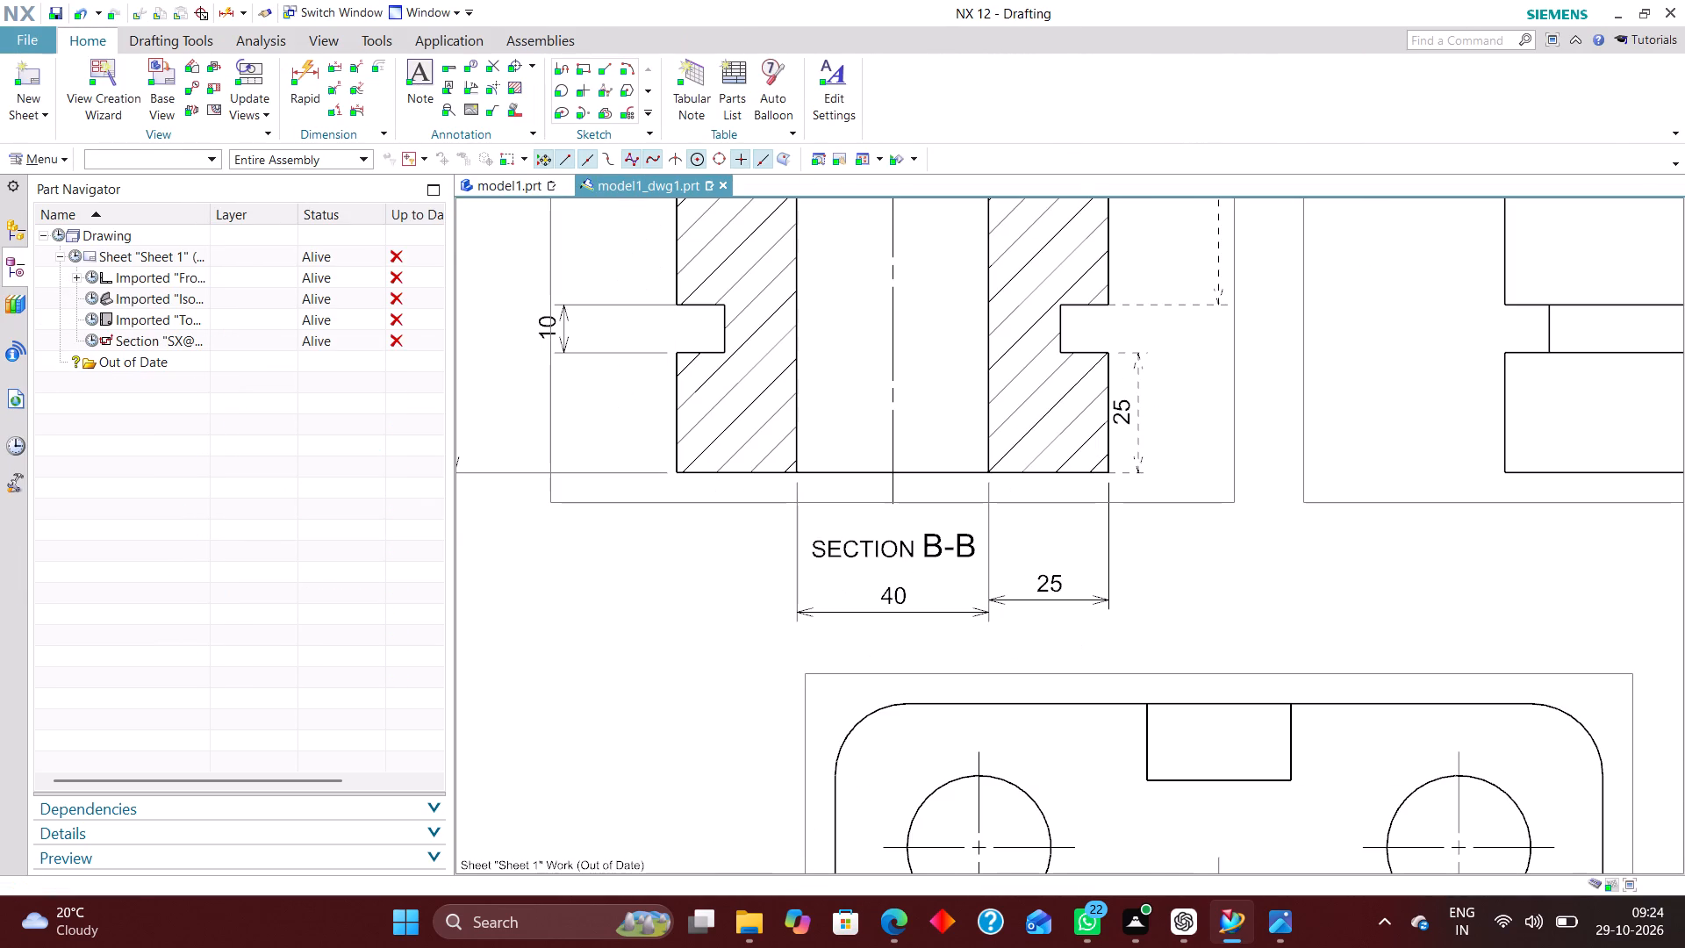
pyautogui.click(55, 231)
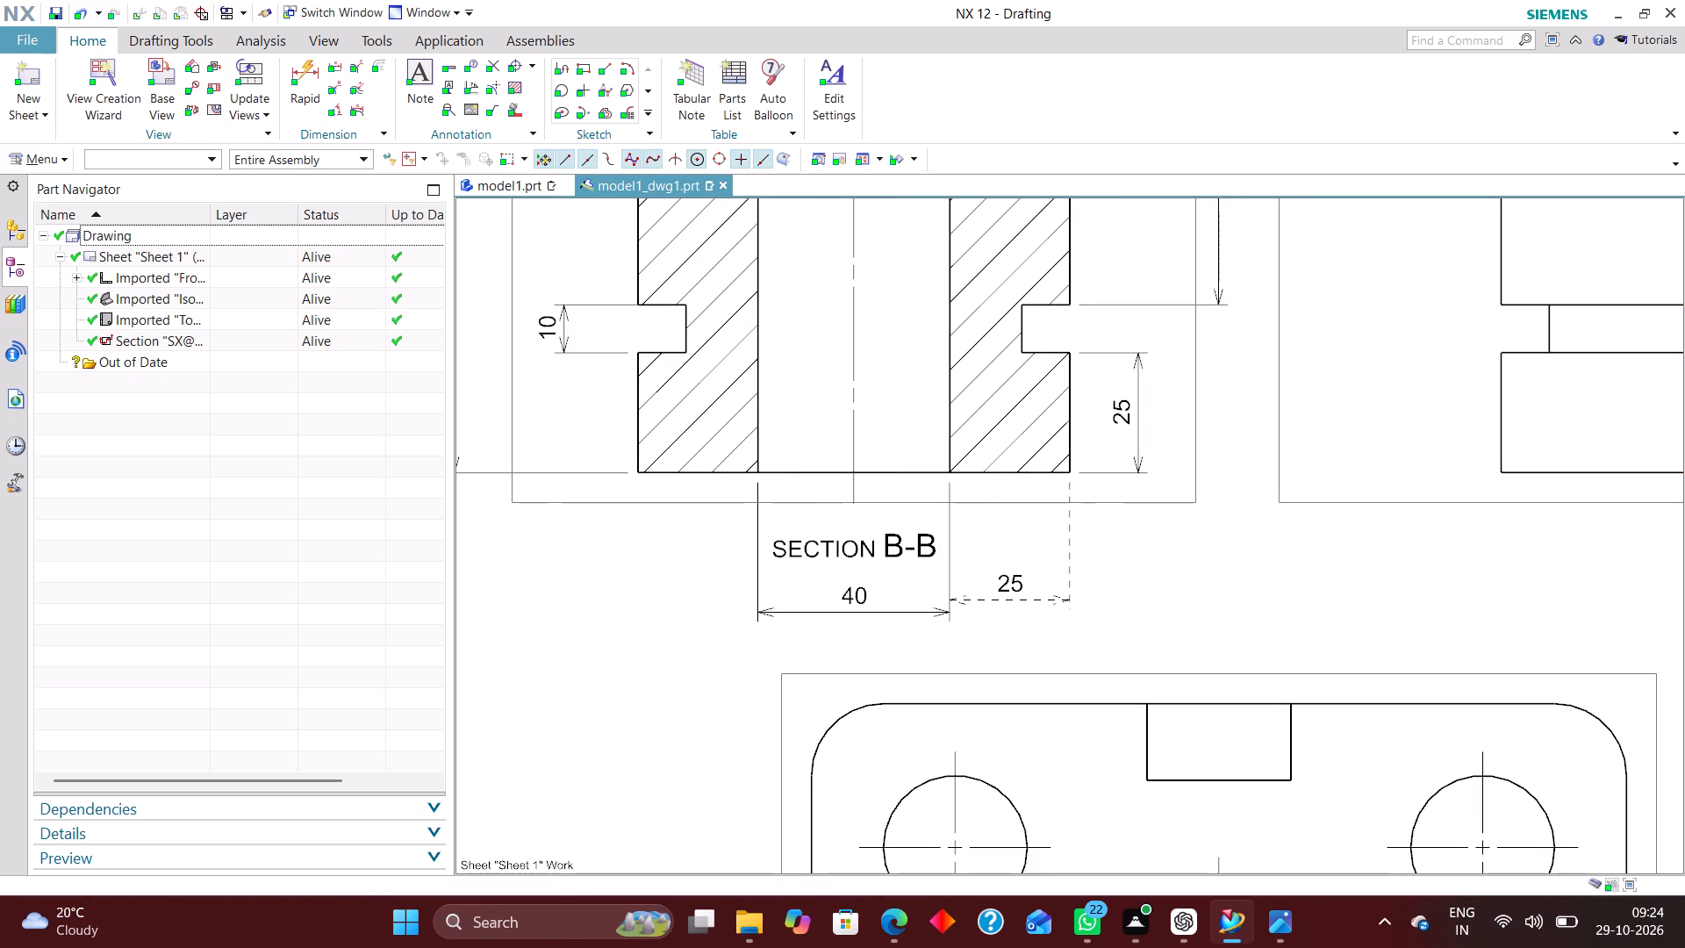
# Replace the outdated wall-thickness dimension below section view B-B with a new one from the bore edge to the tube's outer edge.
pyautogui.scroll(2, 1060, 619)
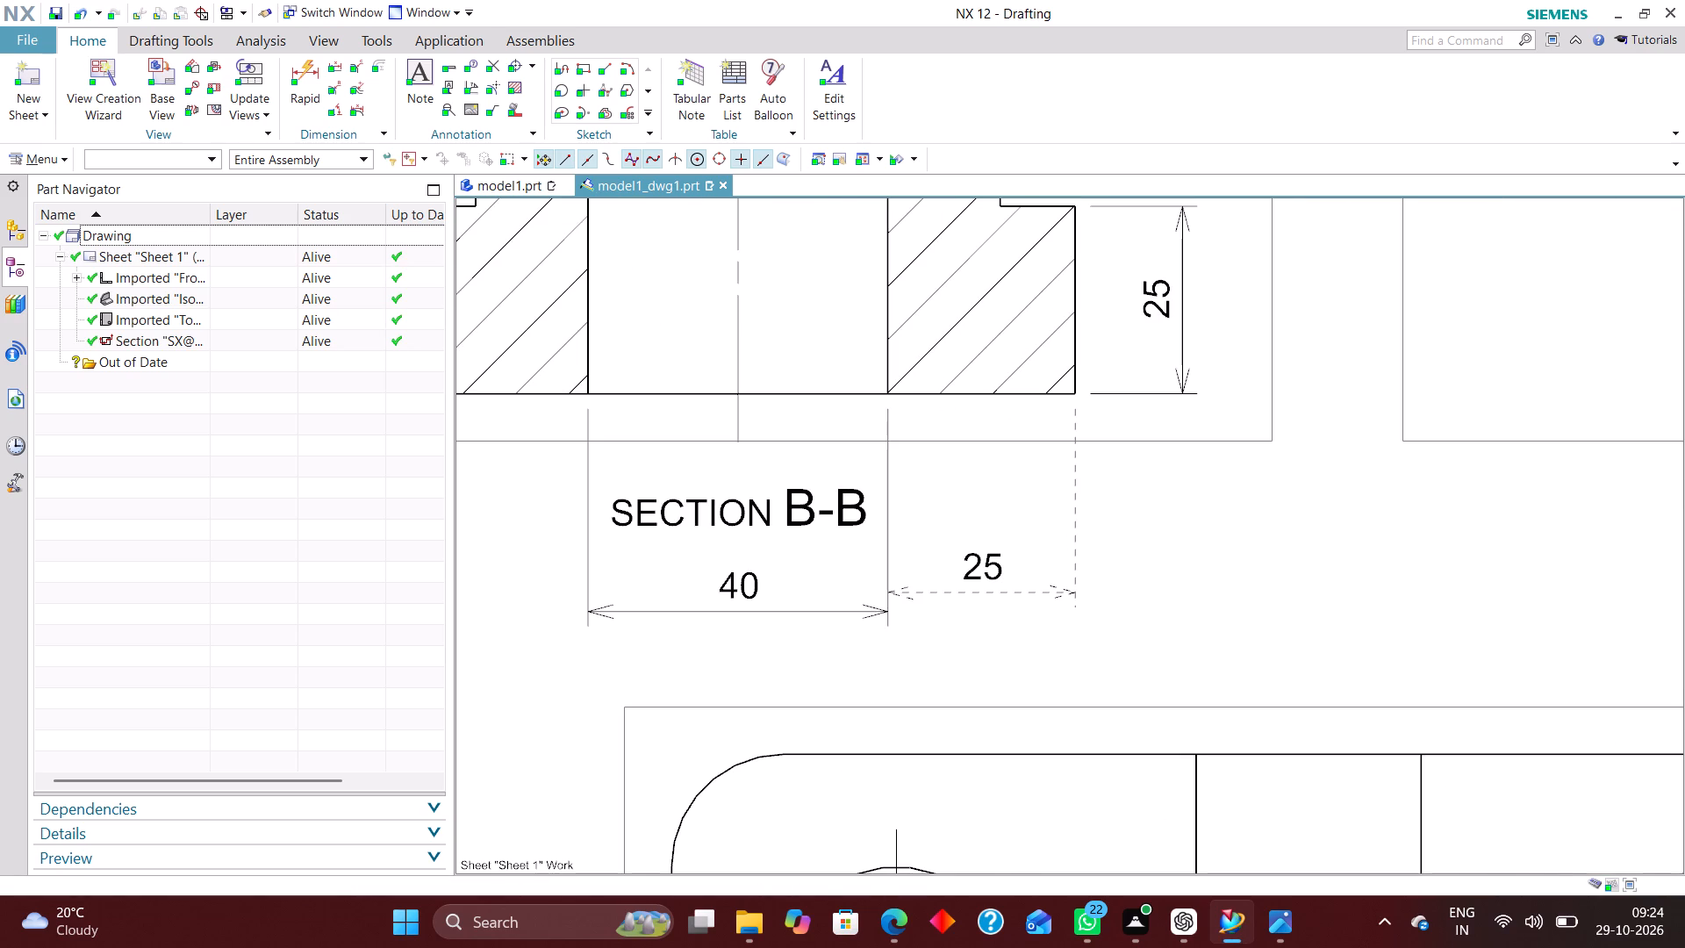
pyautogui.moveTo(1035, 591); pyautogui.dragTo(907, 596, button='right')
pyautogui.click(308, 62)
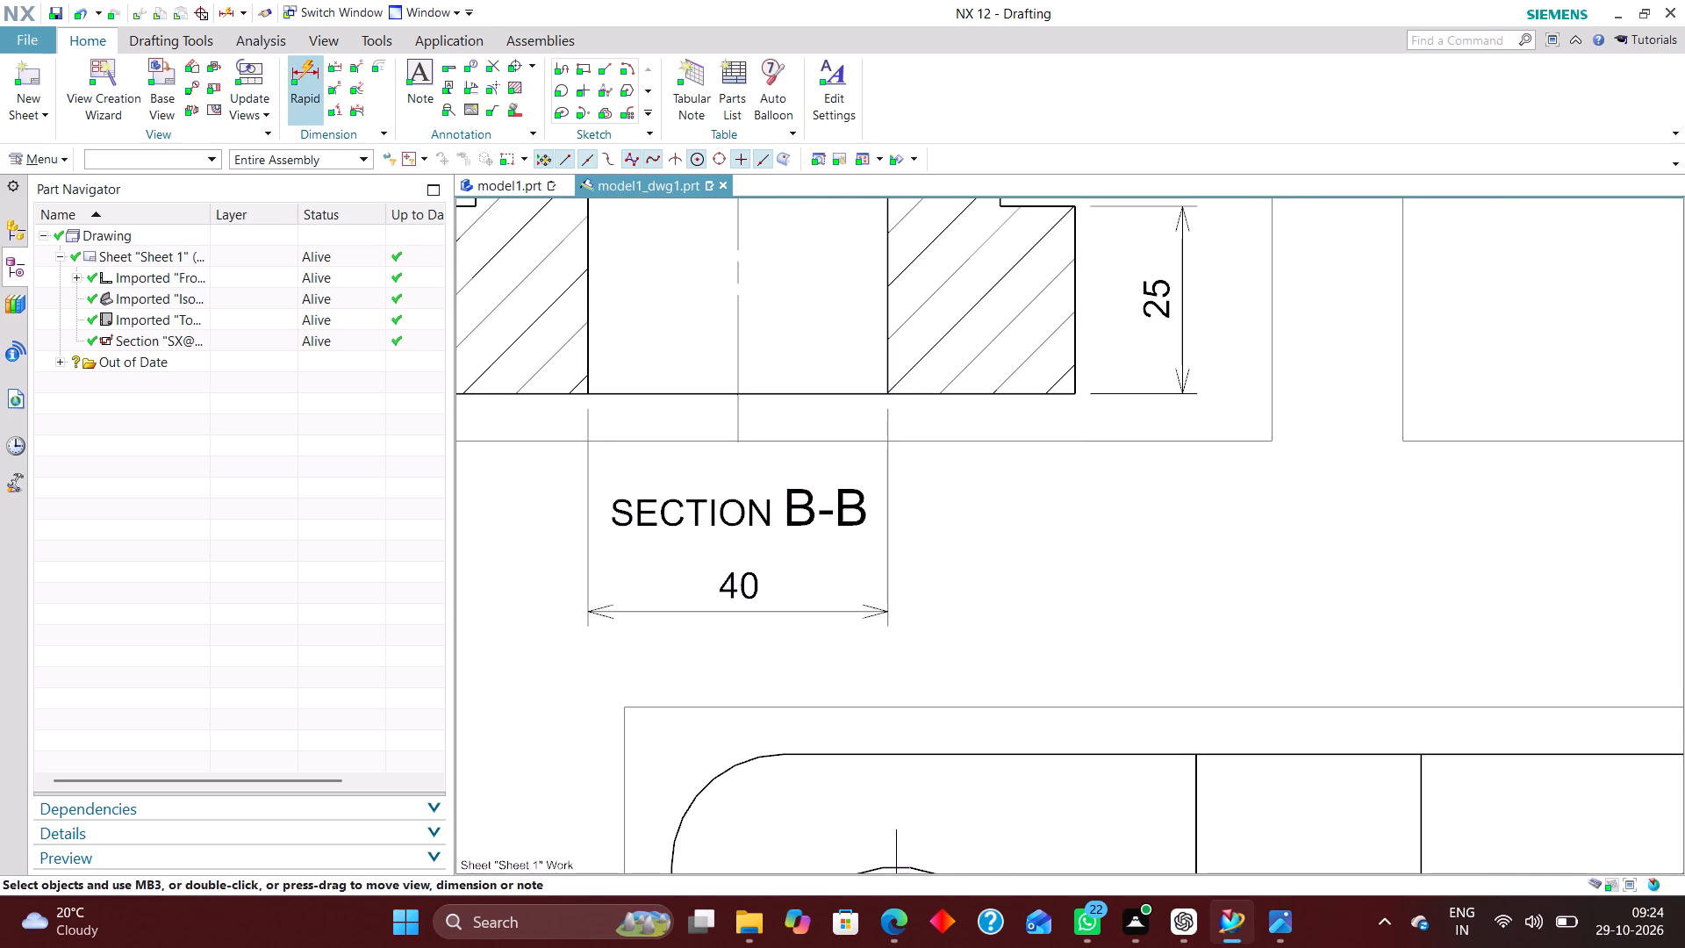
pyautogui.click(887, 393)
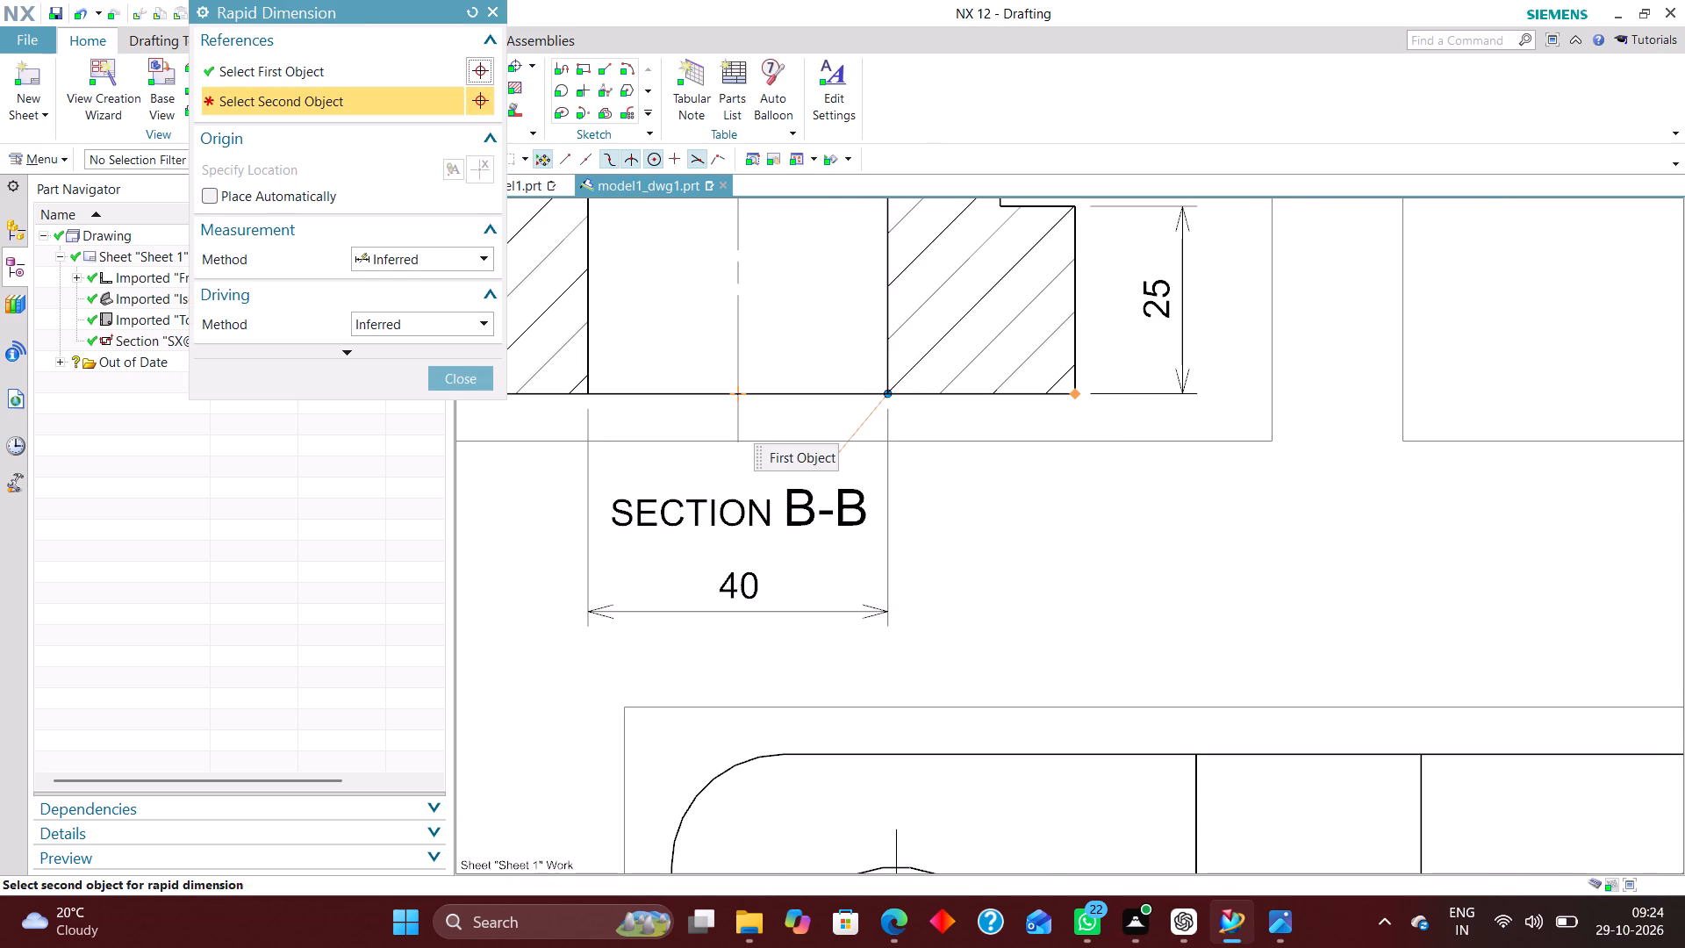
pyautogui.click(1079, 395)
pyautogui.click(994, 562)
pyautogui.scroll(-11, 926, 569)
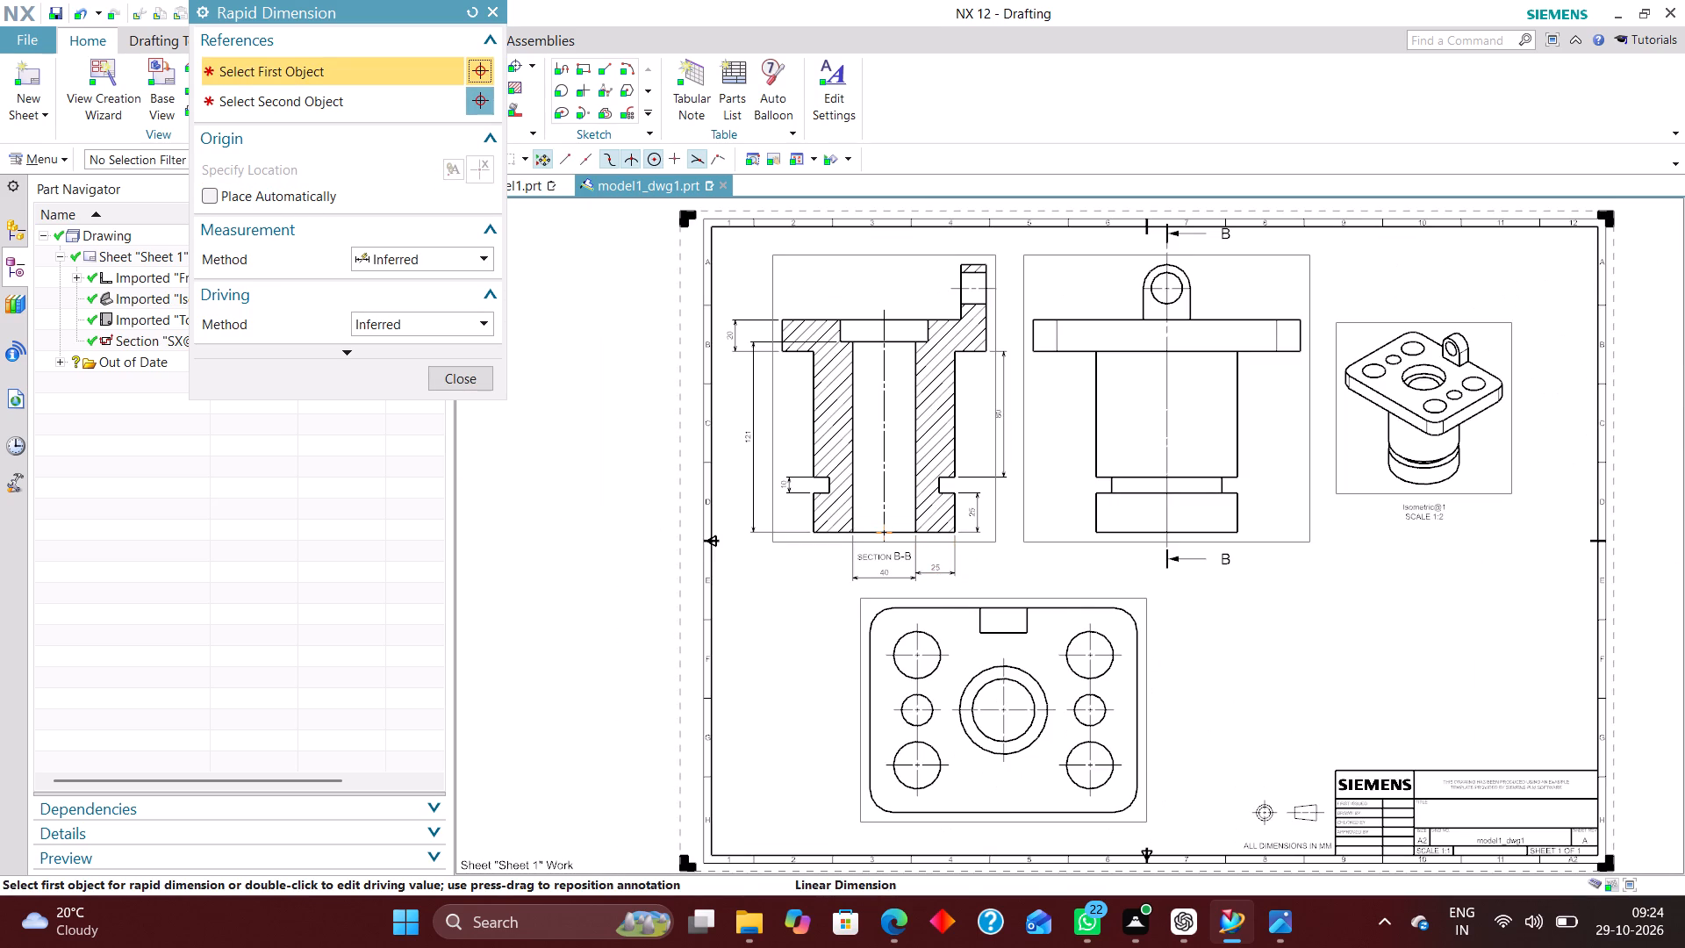
pyautogui.scroll(1, 1081, 541)
pyautogui.click(460, 385)
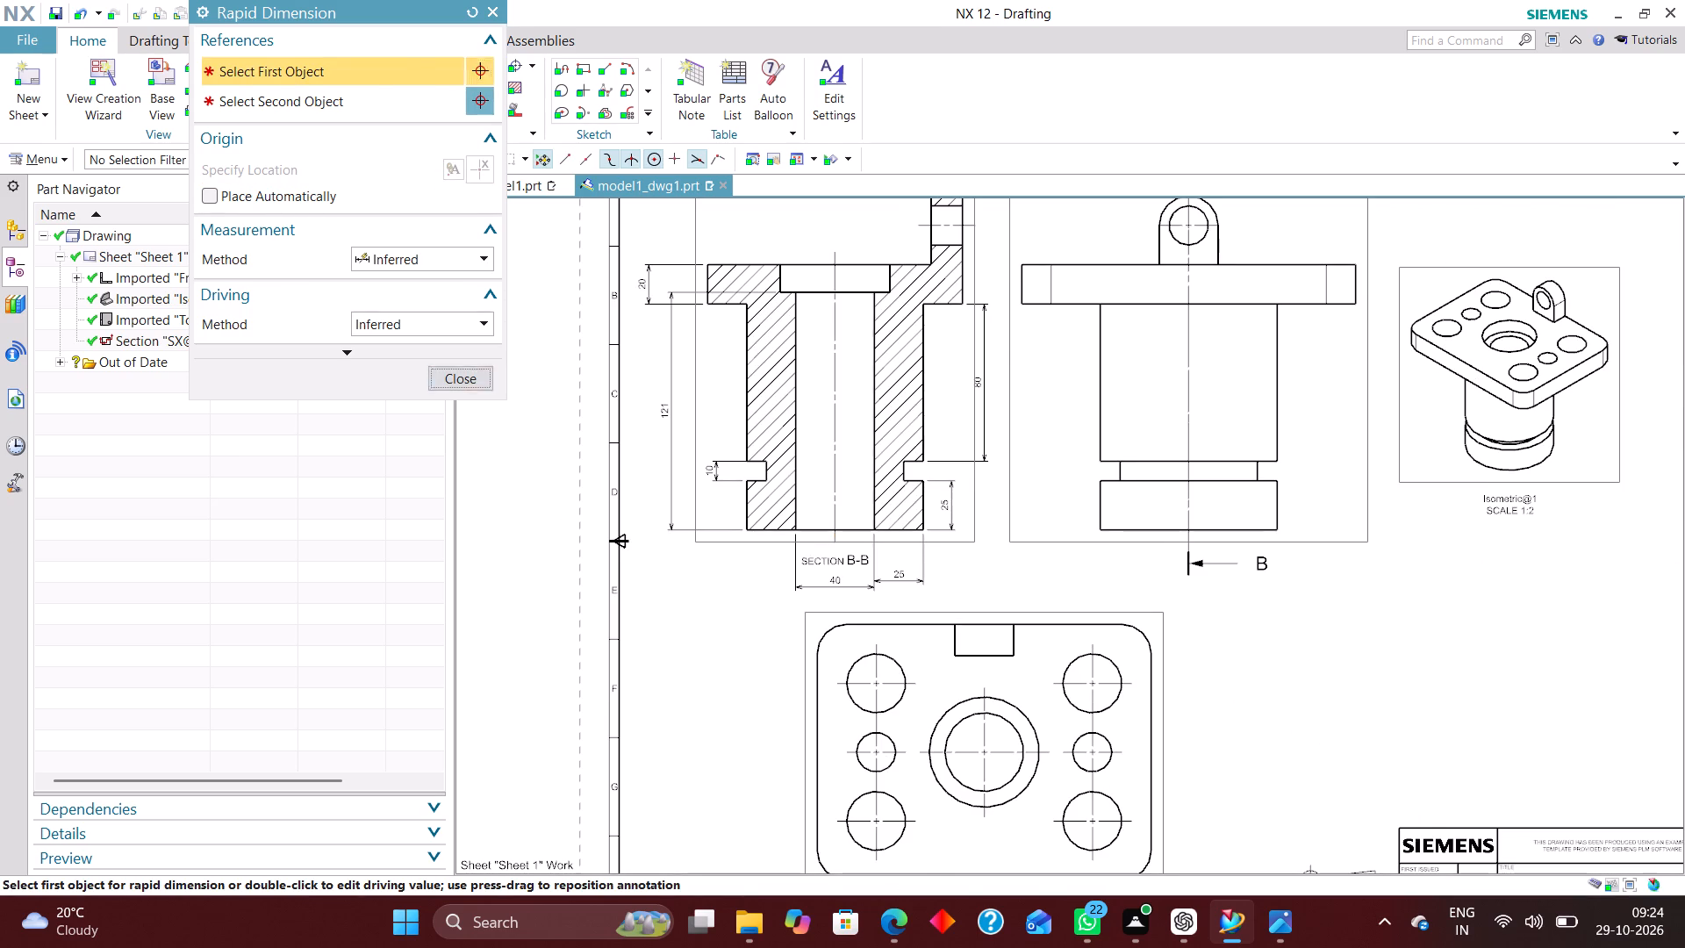
# Examine the model in model1.prt from several angles, and look over the views and dimensions on the model1_dwg1.prt sheet.
pyautogui.click(514, 182)
pyautogui.moveTo(1168, 555); pyautogui.dragTo(1080, 498, button='middle')
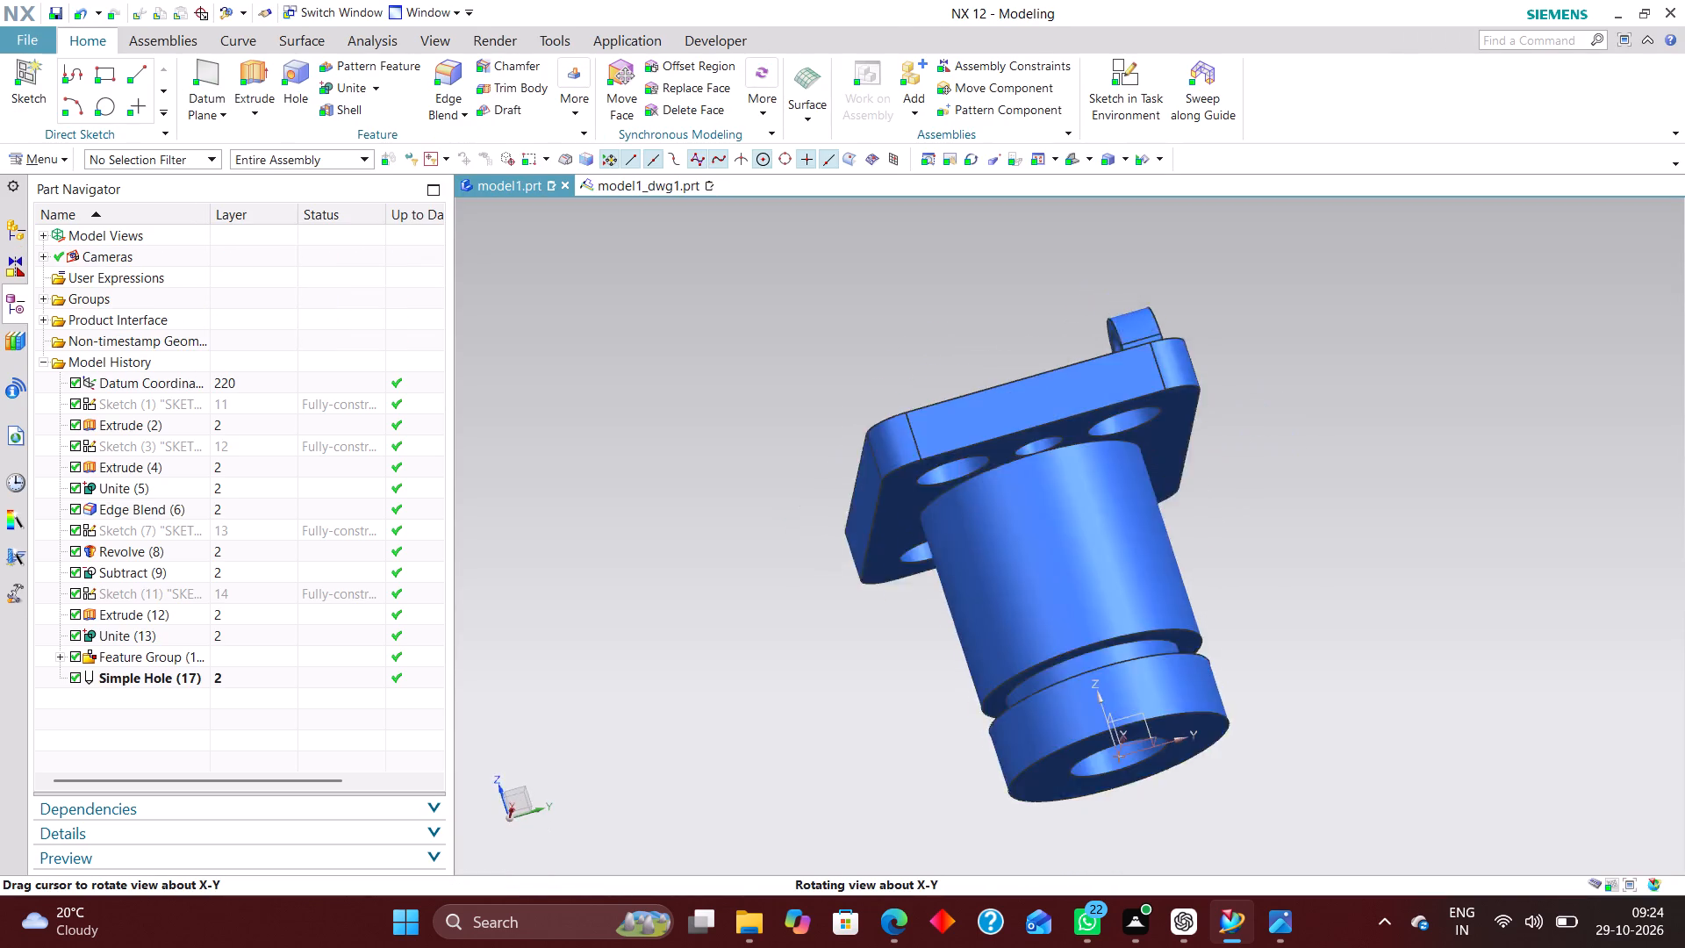
pyautogui.moveTo(1080, 498); pyautogui.dragTo(1110, 601, button='middle')
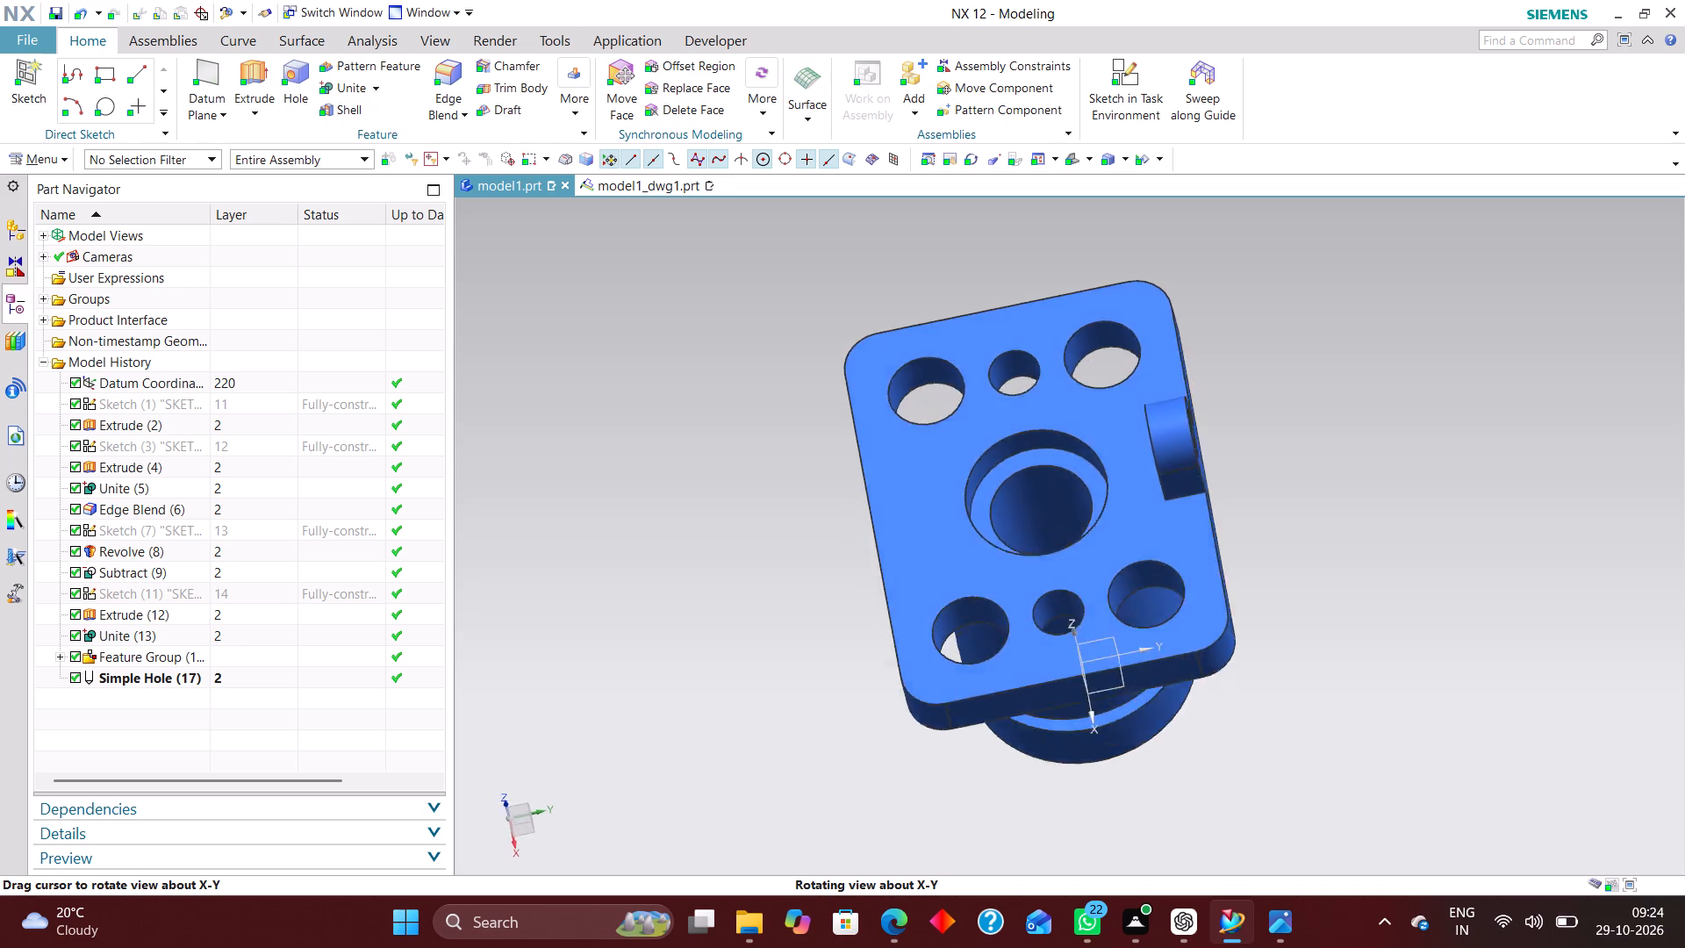
pyautogui.moveTo(1110, 601); pyautogui.dragTo(1232, 503, button='middle')
pyautogui.moveTo(1272, 468); pyautogui.dragTo(1295, 545, button='middle')
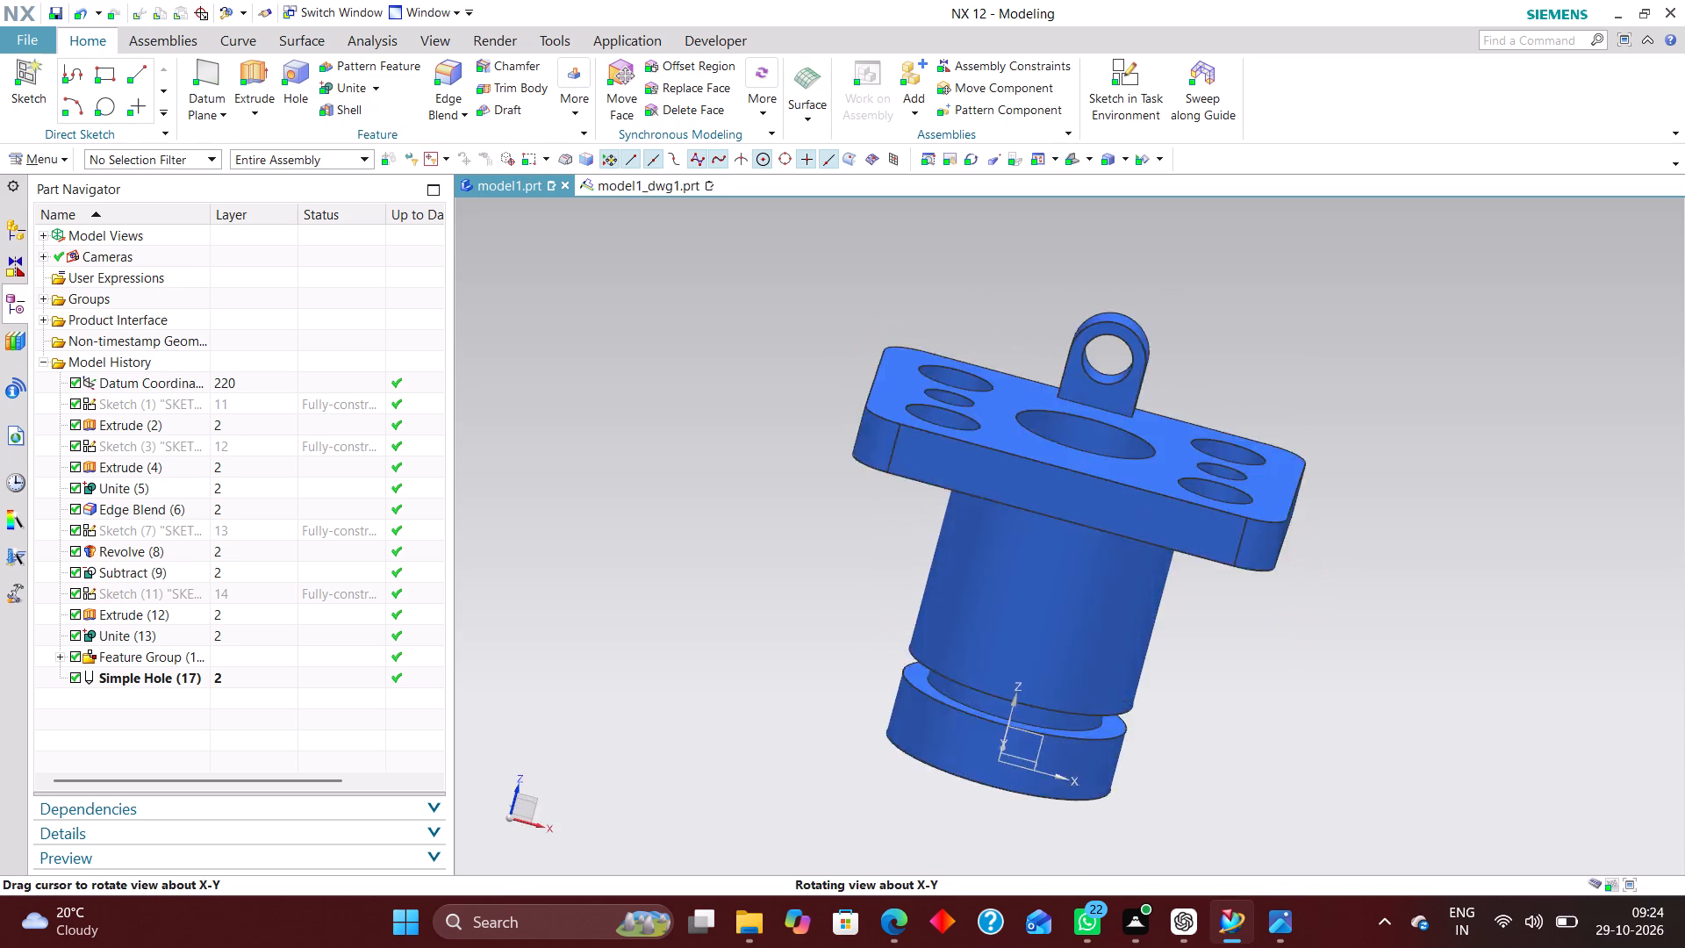
pyautogui.moveTo(1295, 545); pyautogui.dragTo(1255, 526, button='middle')
pyautogui.scroll(1, 1255, 526)
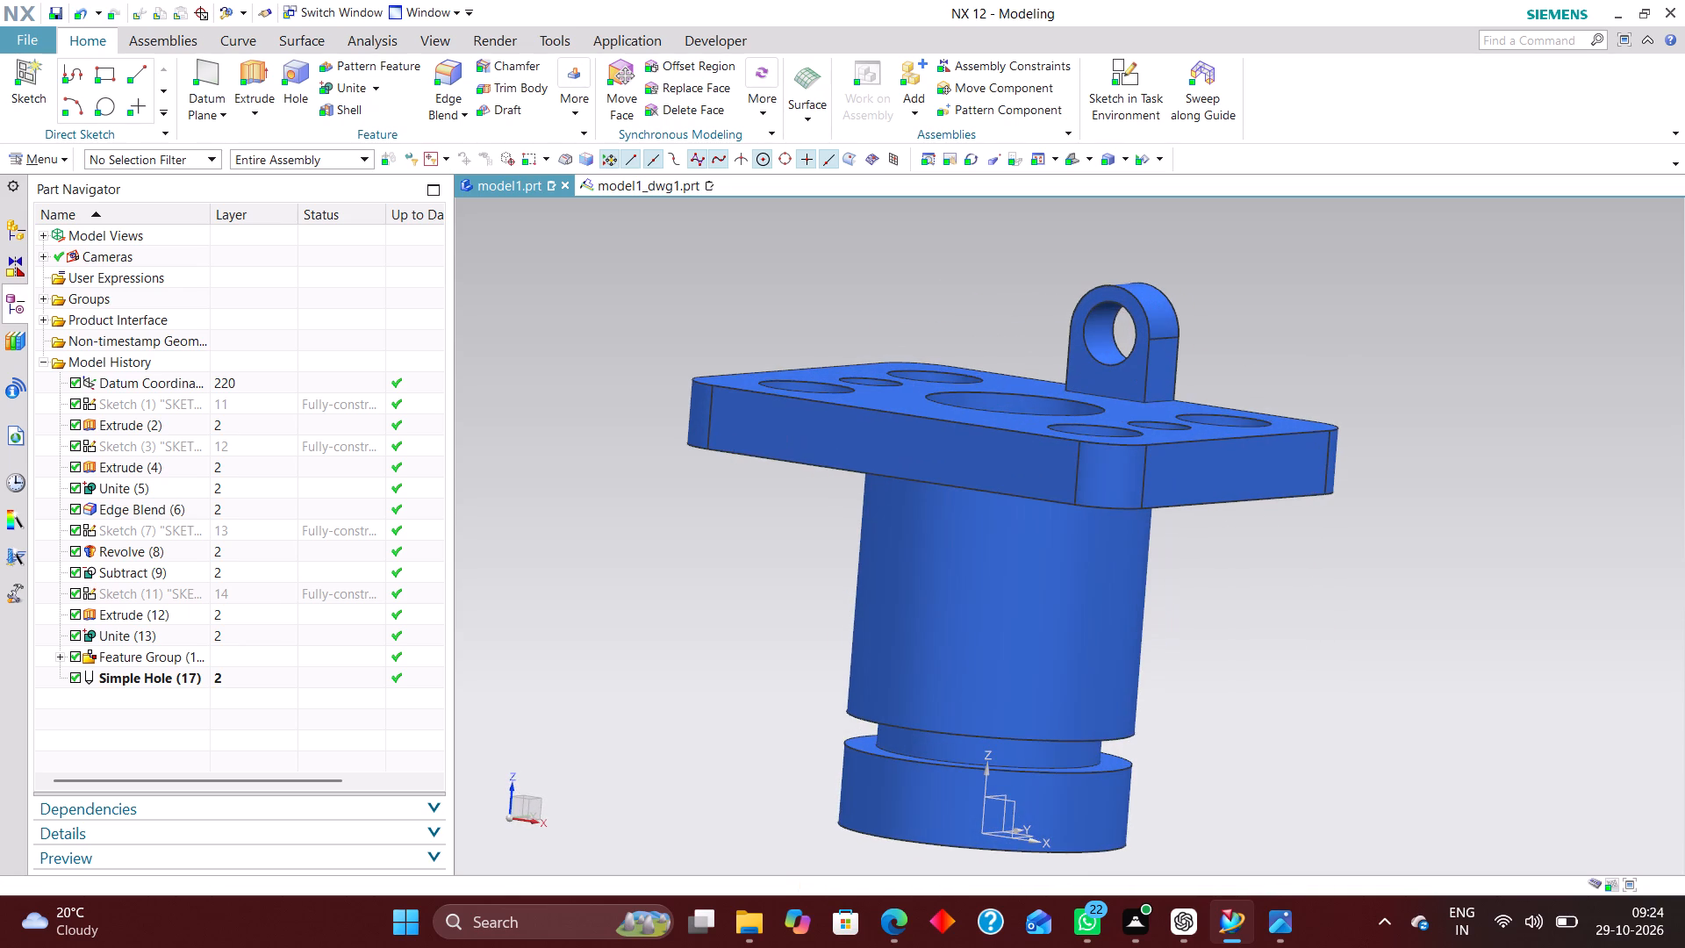
pyautogui.click(613, 185)
pyautogui.scroll(-4, 732, 435)
pyautogui.scroll(-2, 844, 577)
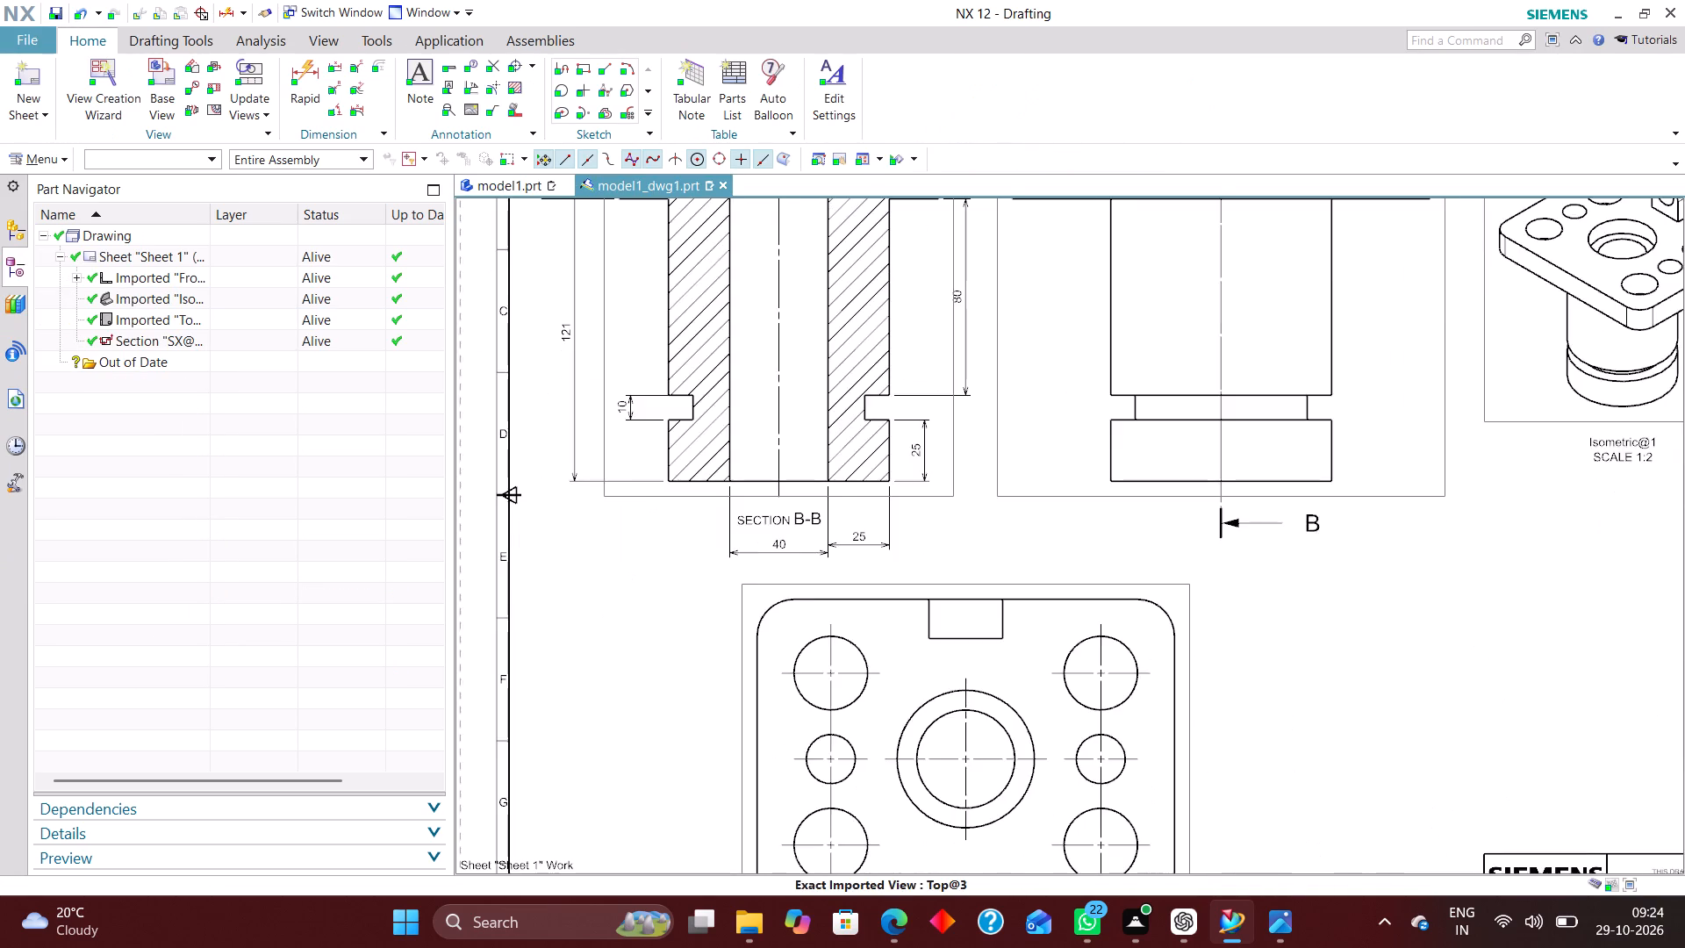
pyautogui.scroll(-5, 649, 511)
pyautogui.scroll(3, 865, 539)
pyautogui.moveTo(877, 537); pyautogui.dragTo(835, 591, button='right')
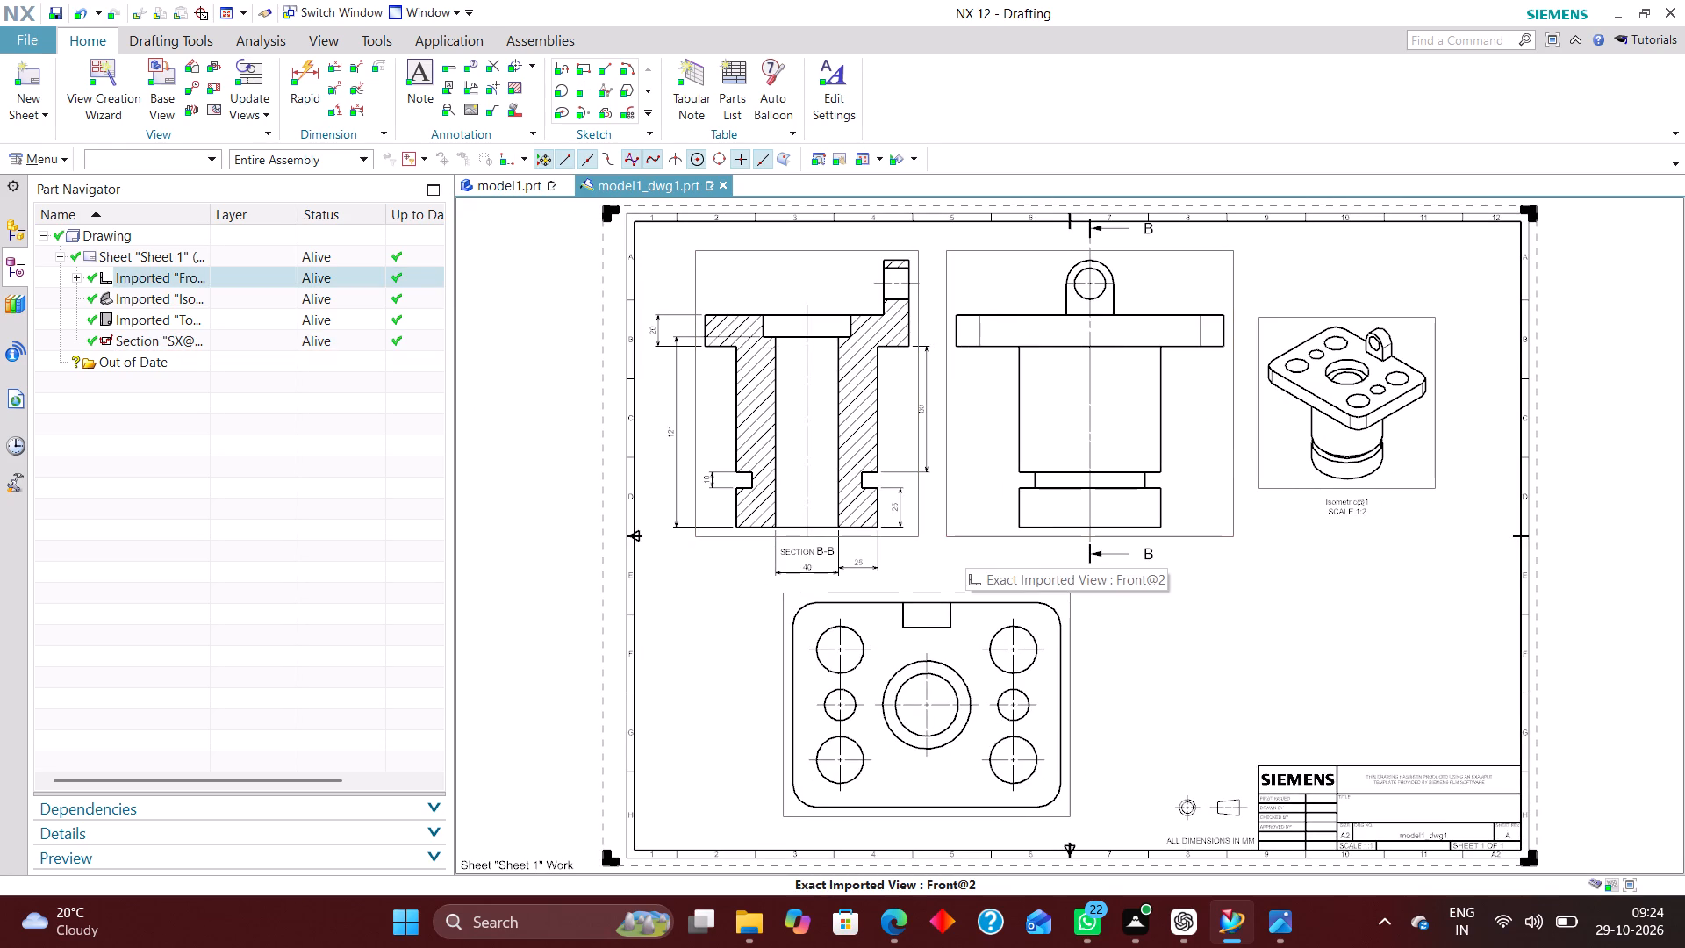
pyautogui.scroll(-1, 946, 605)
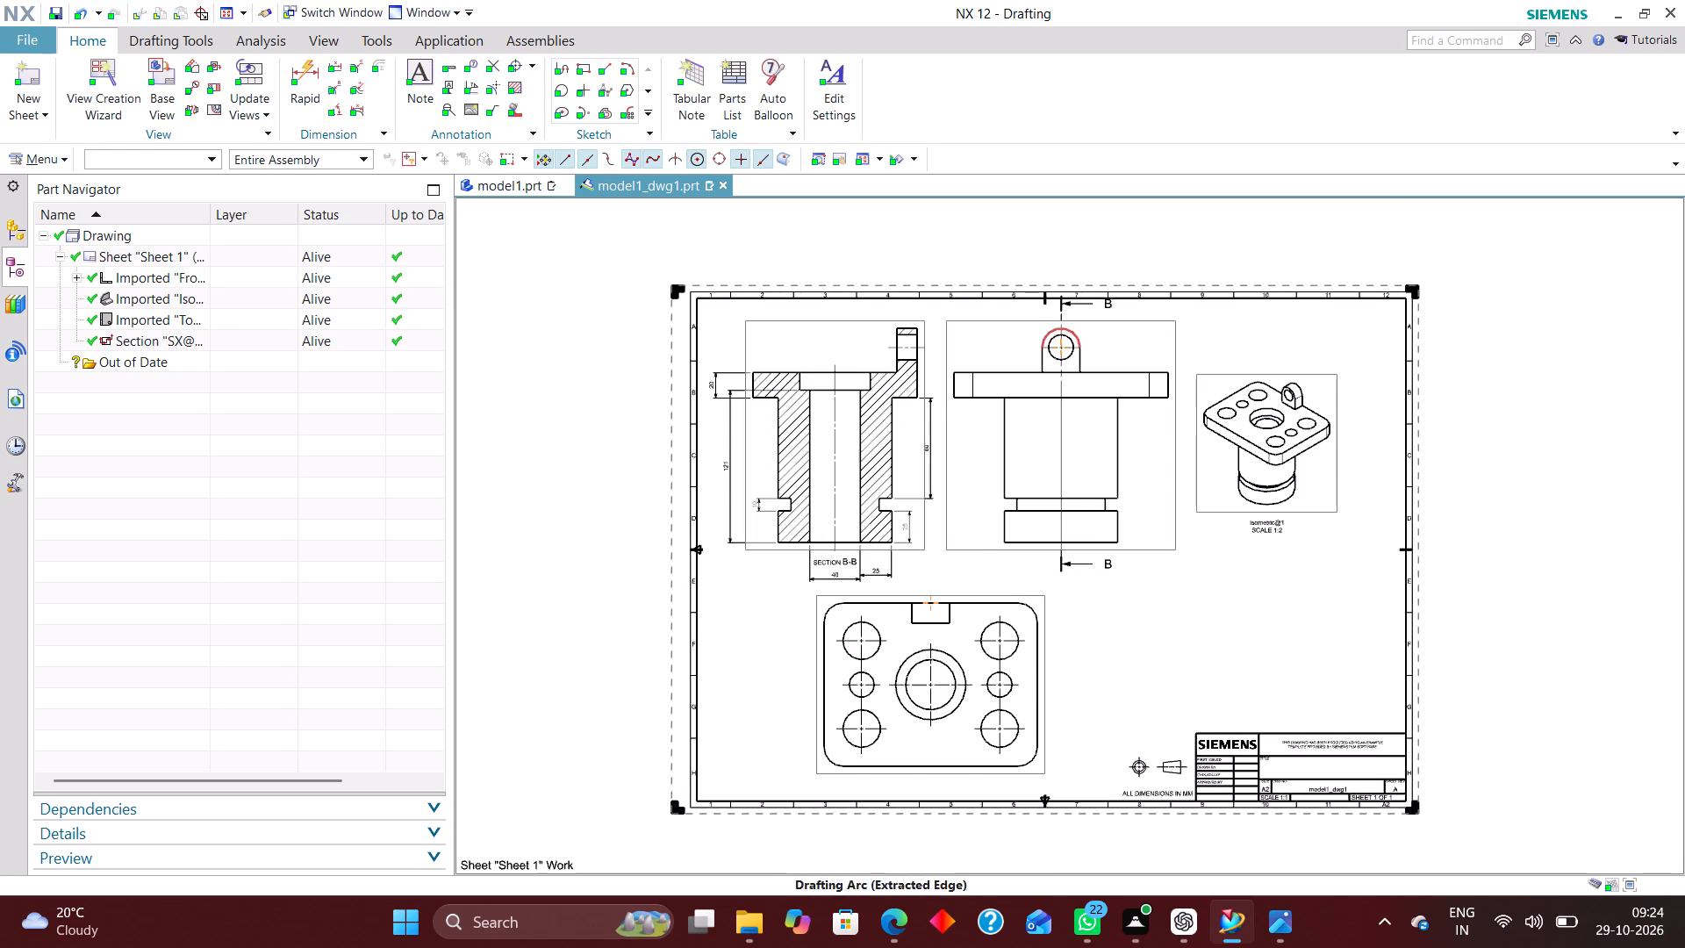
pyautogui.scroll(5, 1095, 333)
pyautogui.scroll(-3, 1044, 363)
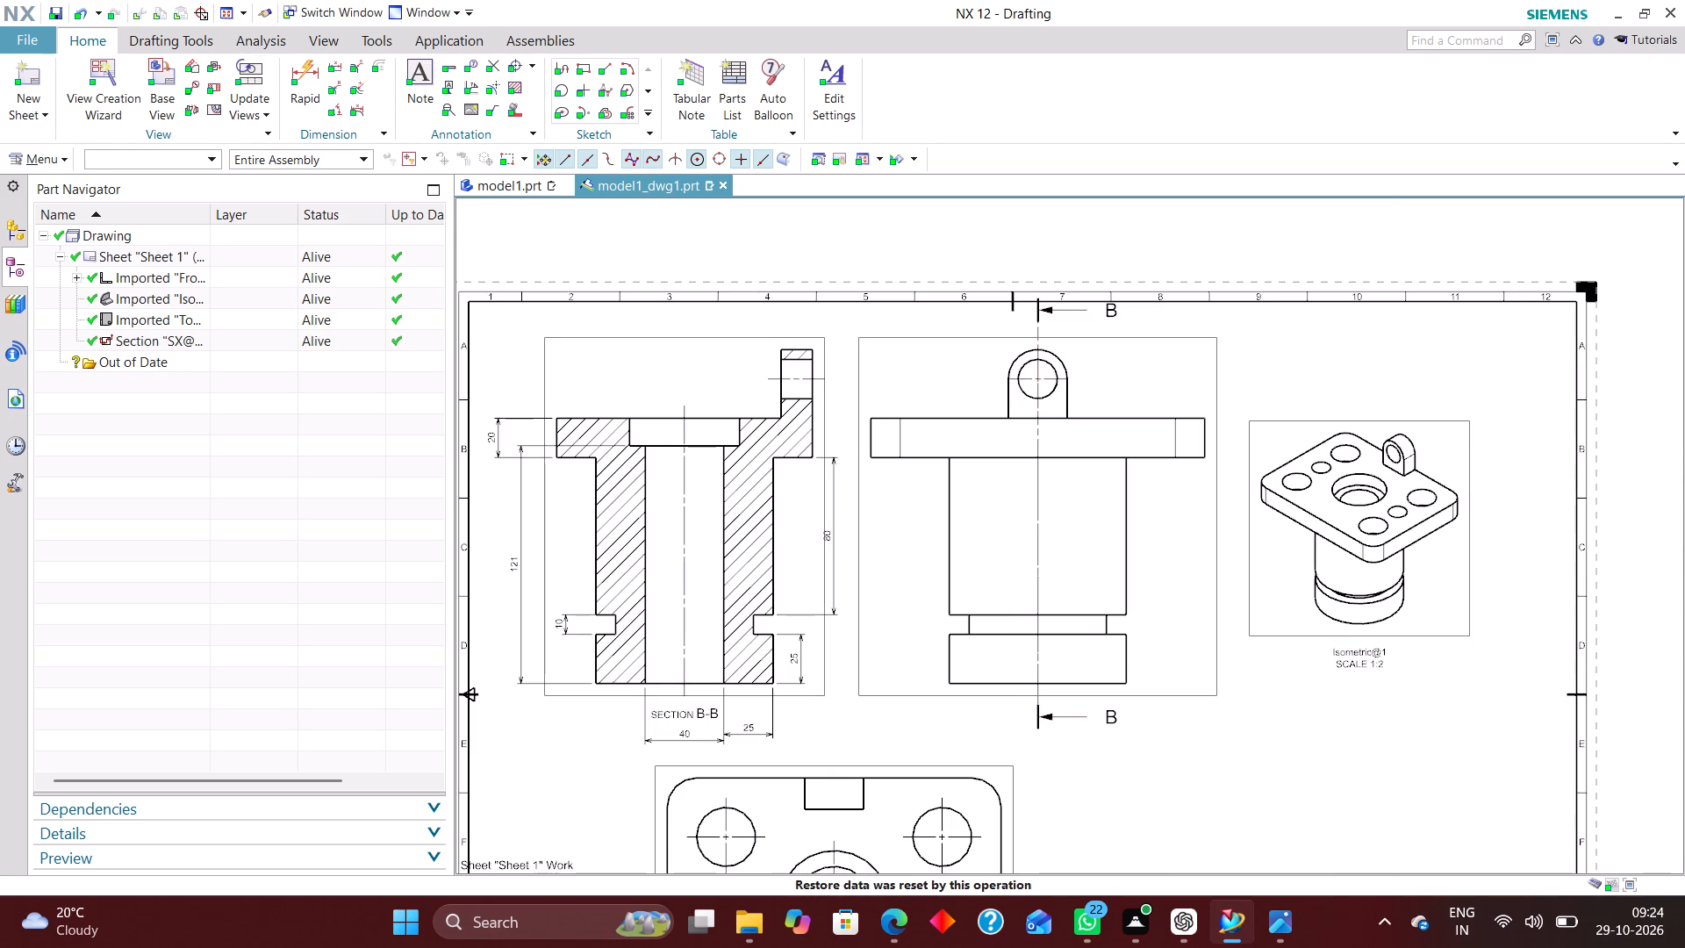
# Add a diametral dimension to the lug's hole in the front view, placed above and to the right of the lug.
pyautogui.click(316, 64)
pyautogui.click(440, 262)
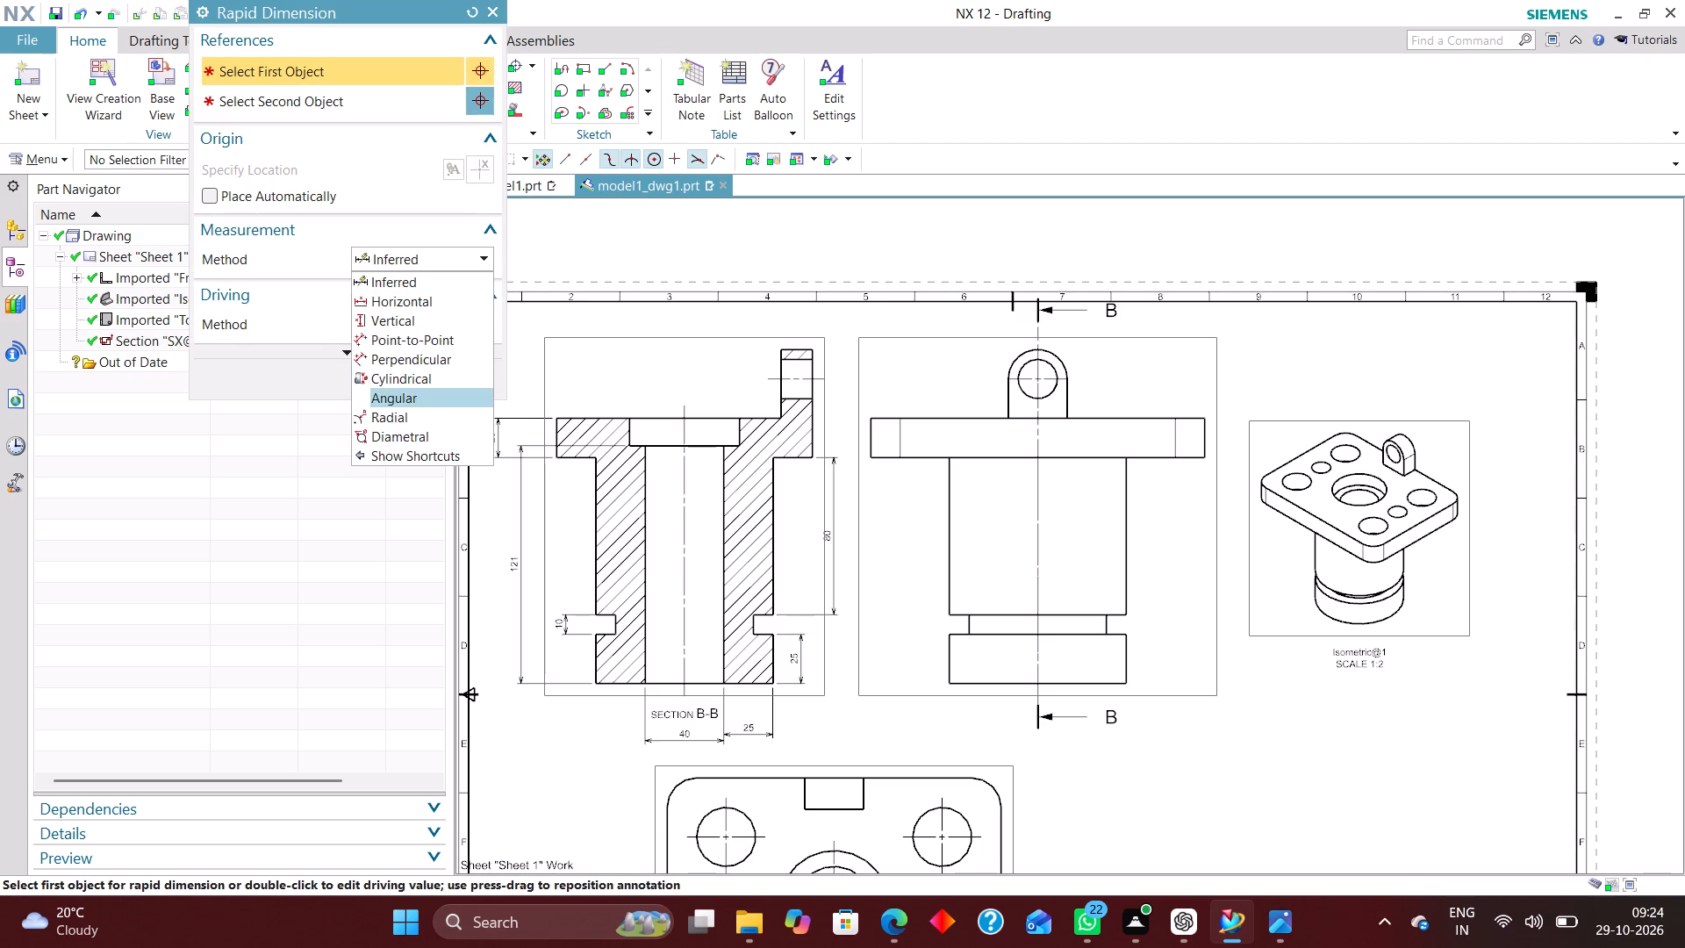
pyautogui.click(437, 434)
pyautogui.scroll(4, 1056, 360)
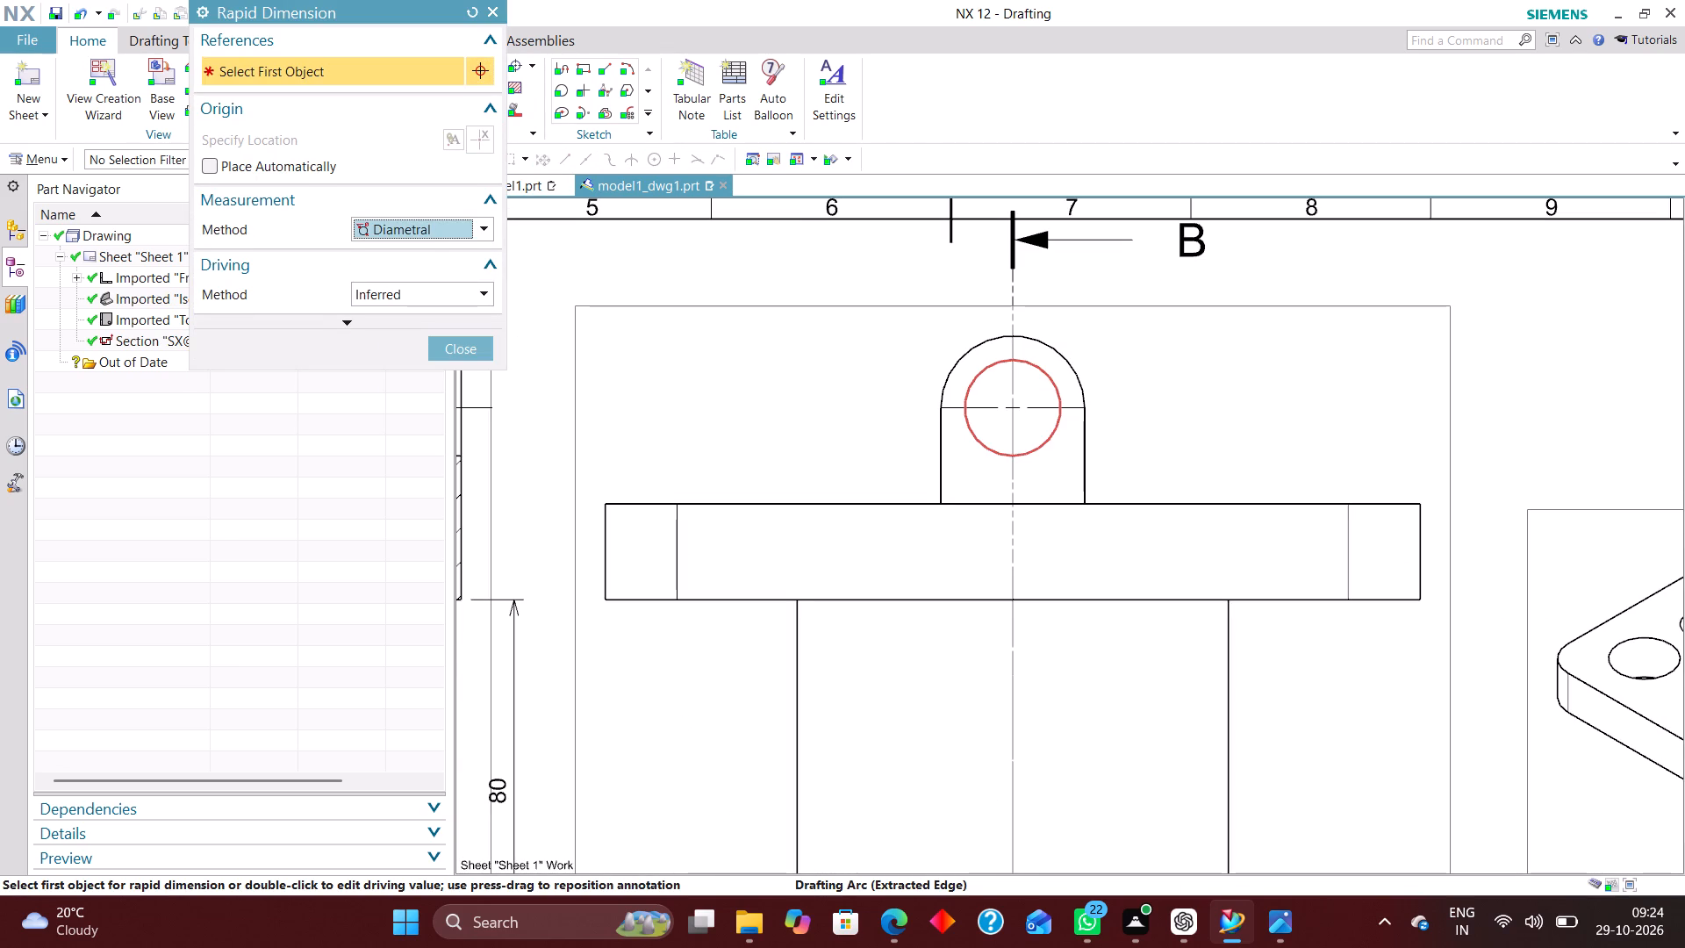
pyautogui.click(1050, 373)
pyautogui.click(1175, 338)
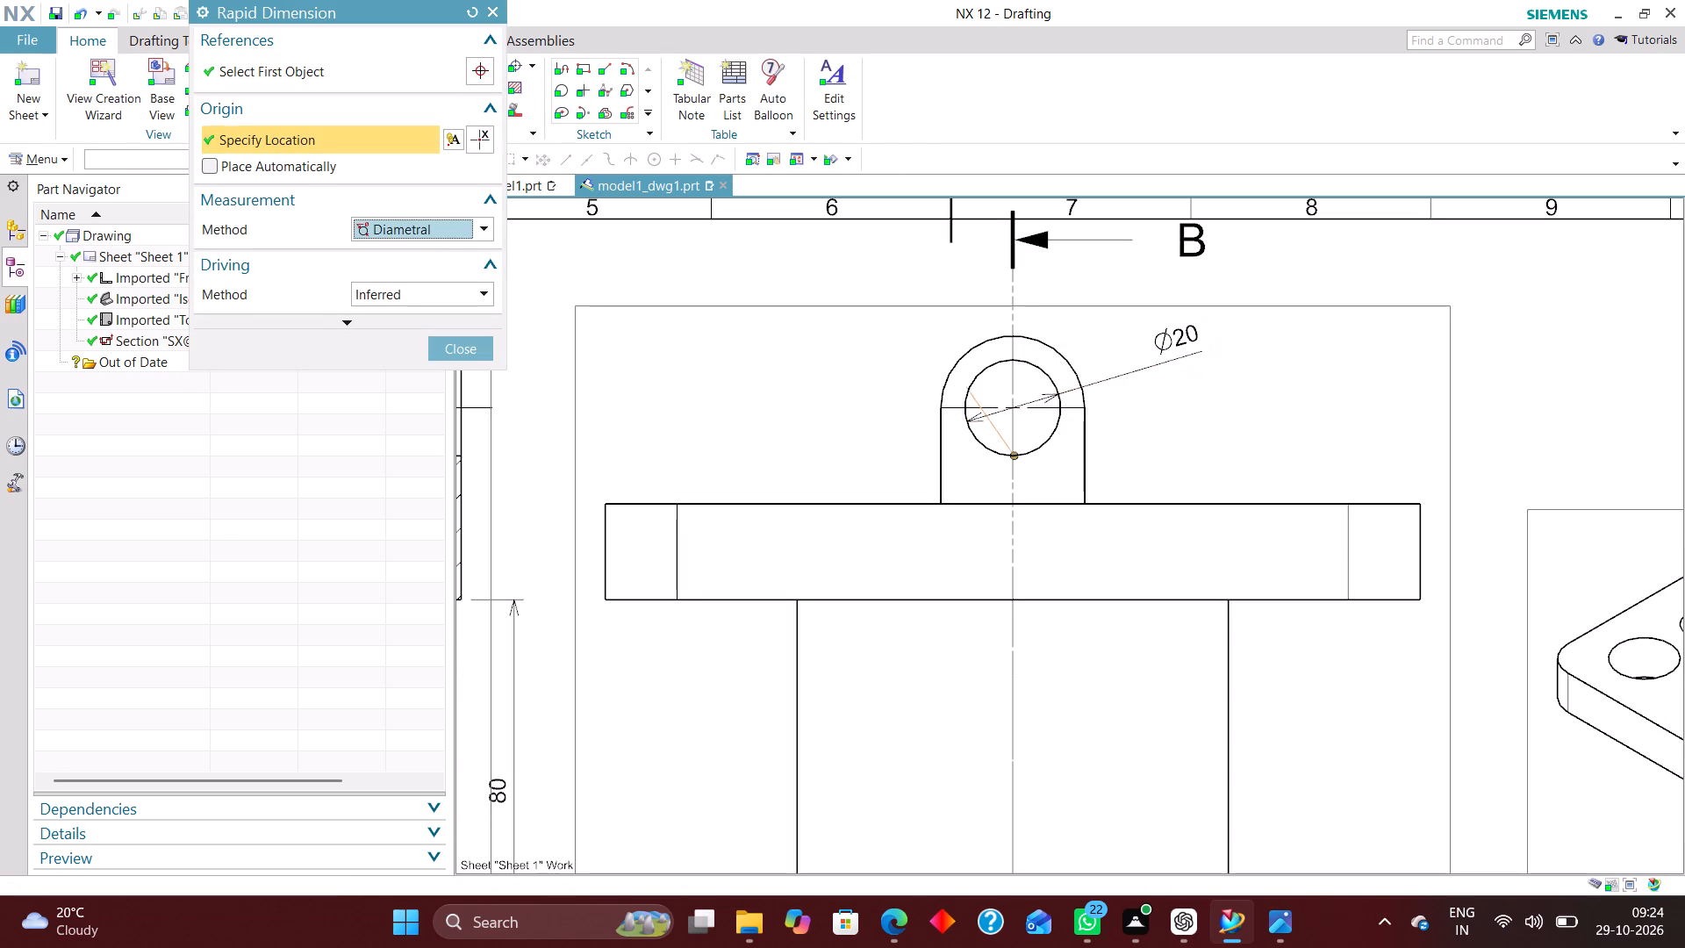
# With the Inferred method, dimension the lug's straight side height from the plate's top edge to the arc's start, placed right of the lug.
pyautogui.click(438, 236)
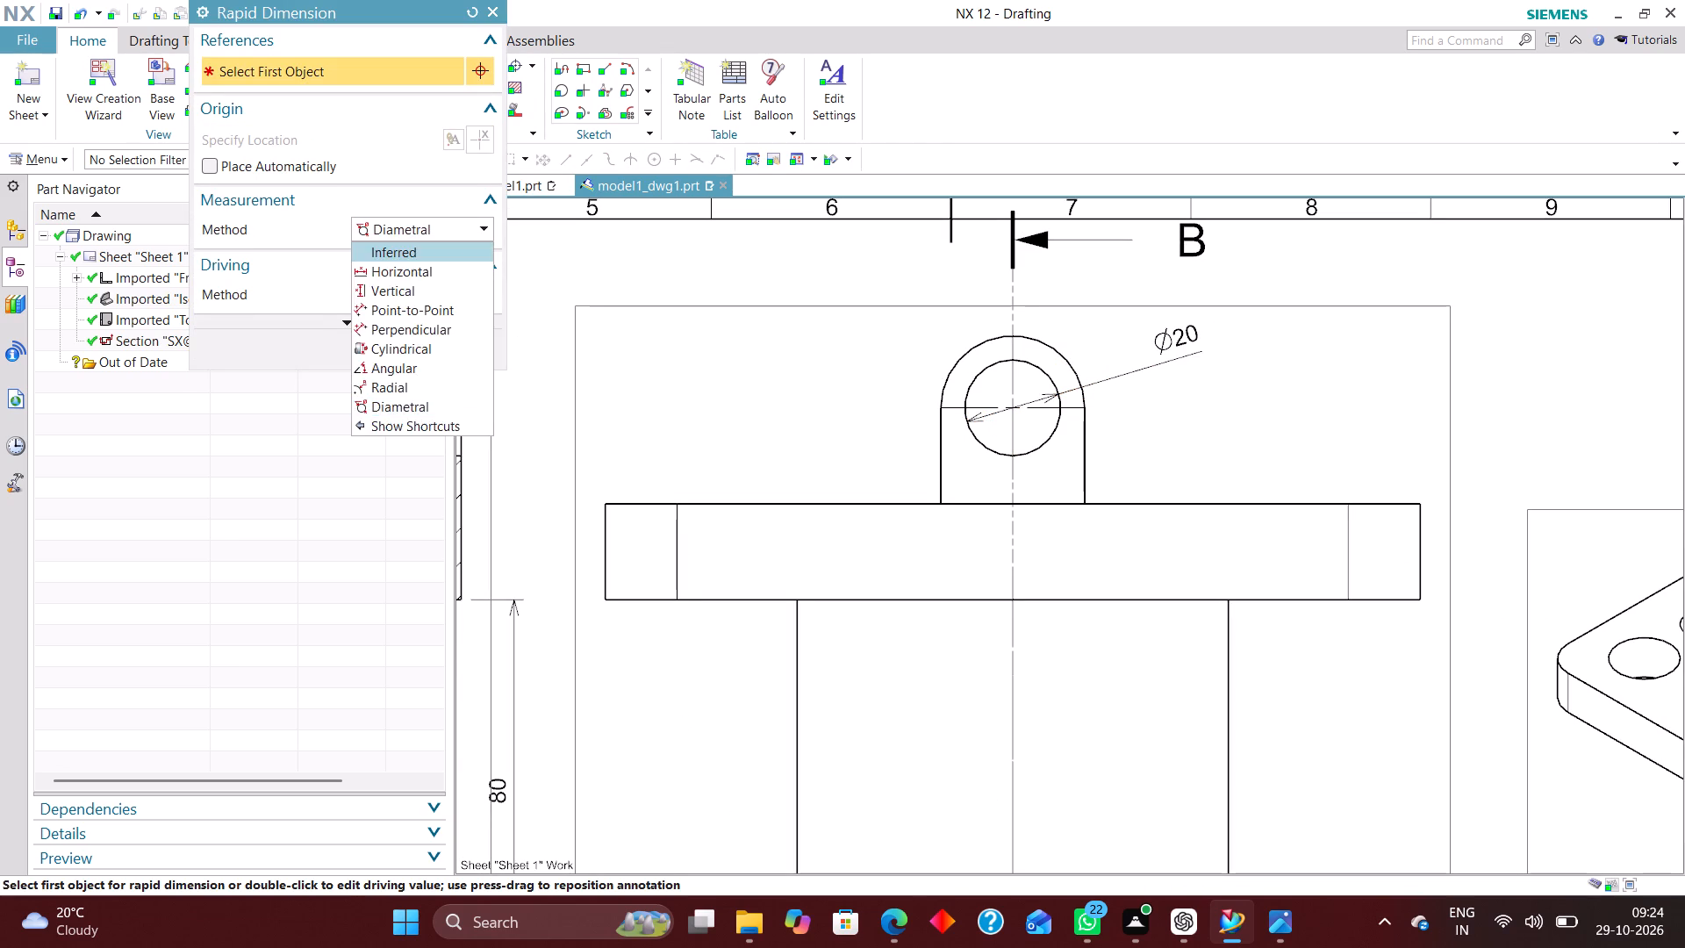
pyautogui.click(441, 258)
pyautogui.click(1088, 504)
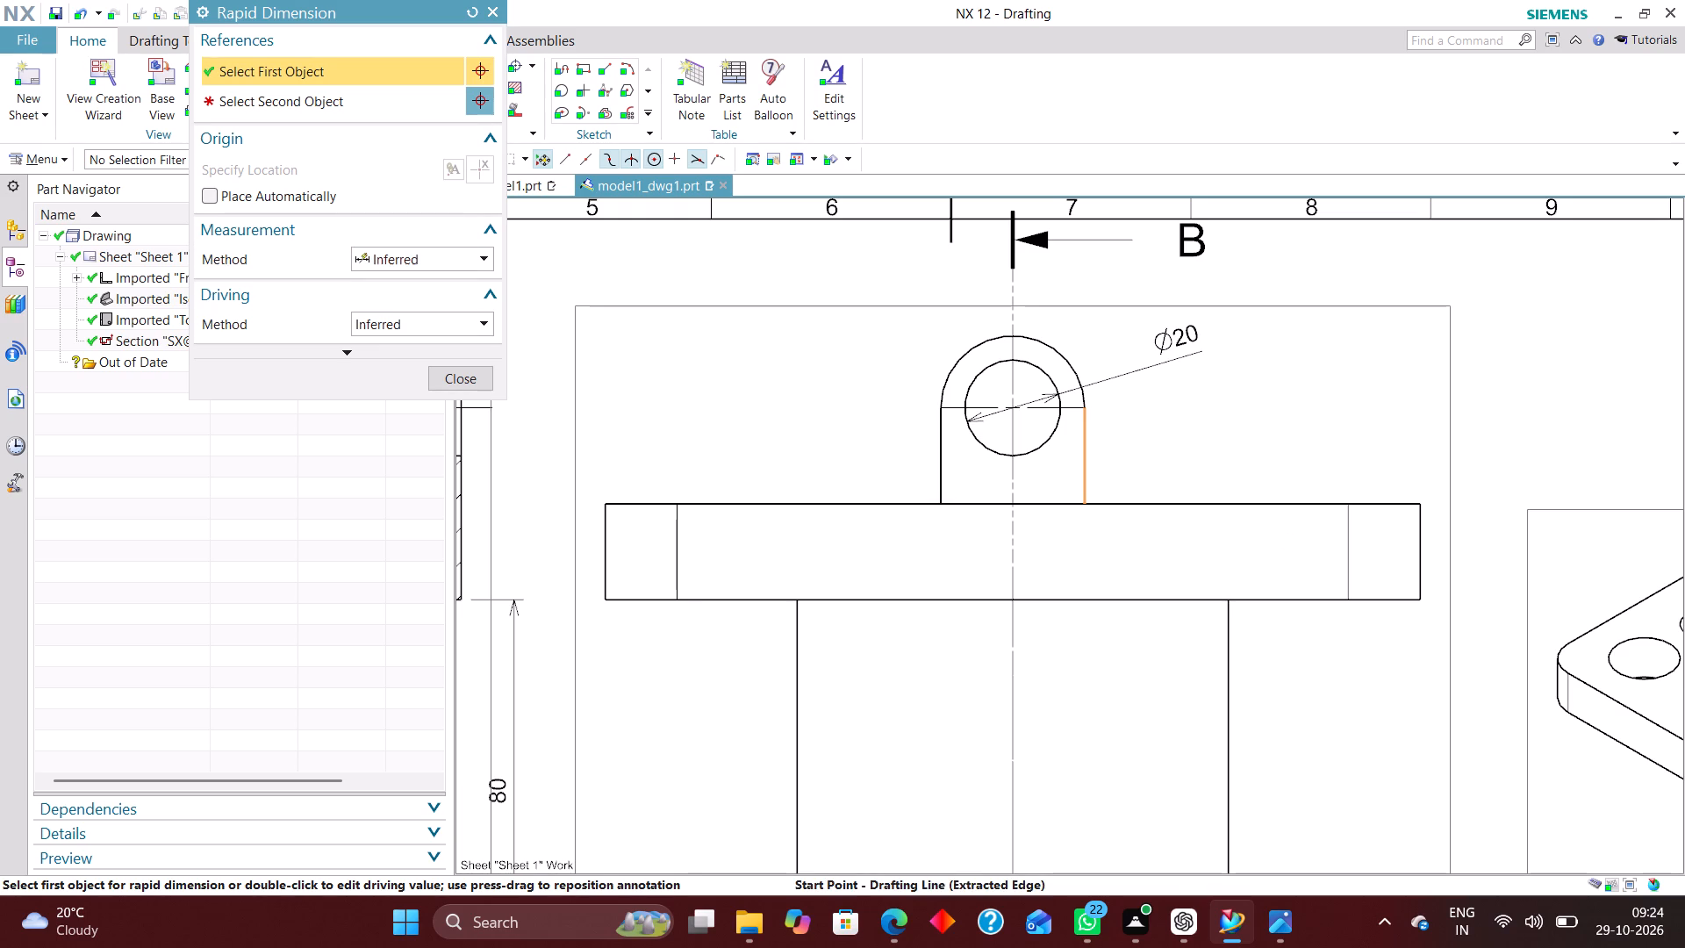
pyautogui.click(1078, 409)
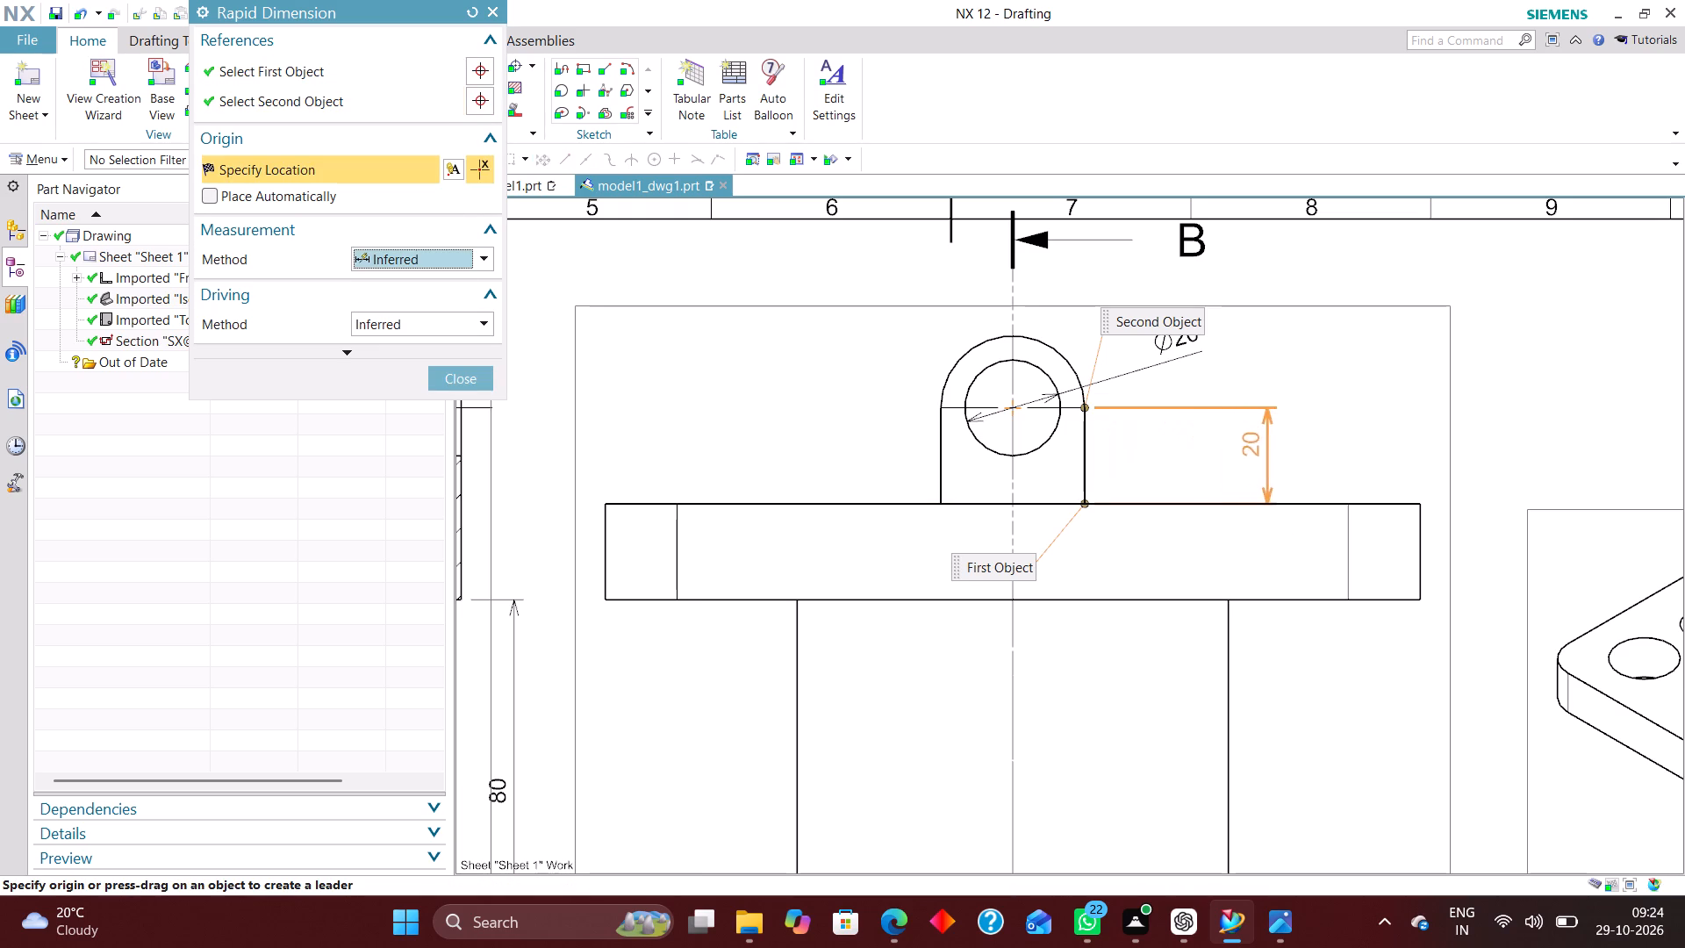
pyautogui.click(1186, 447)
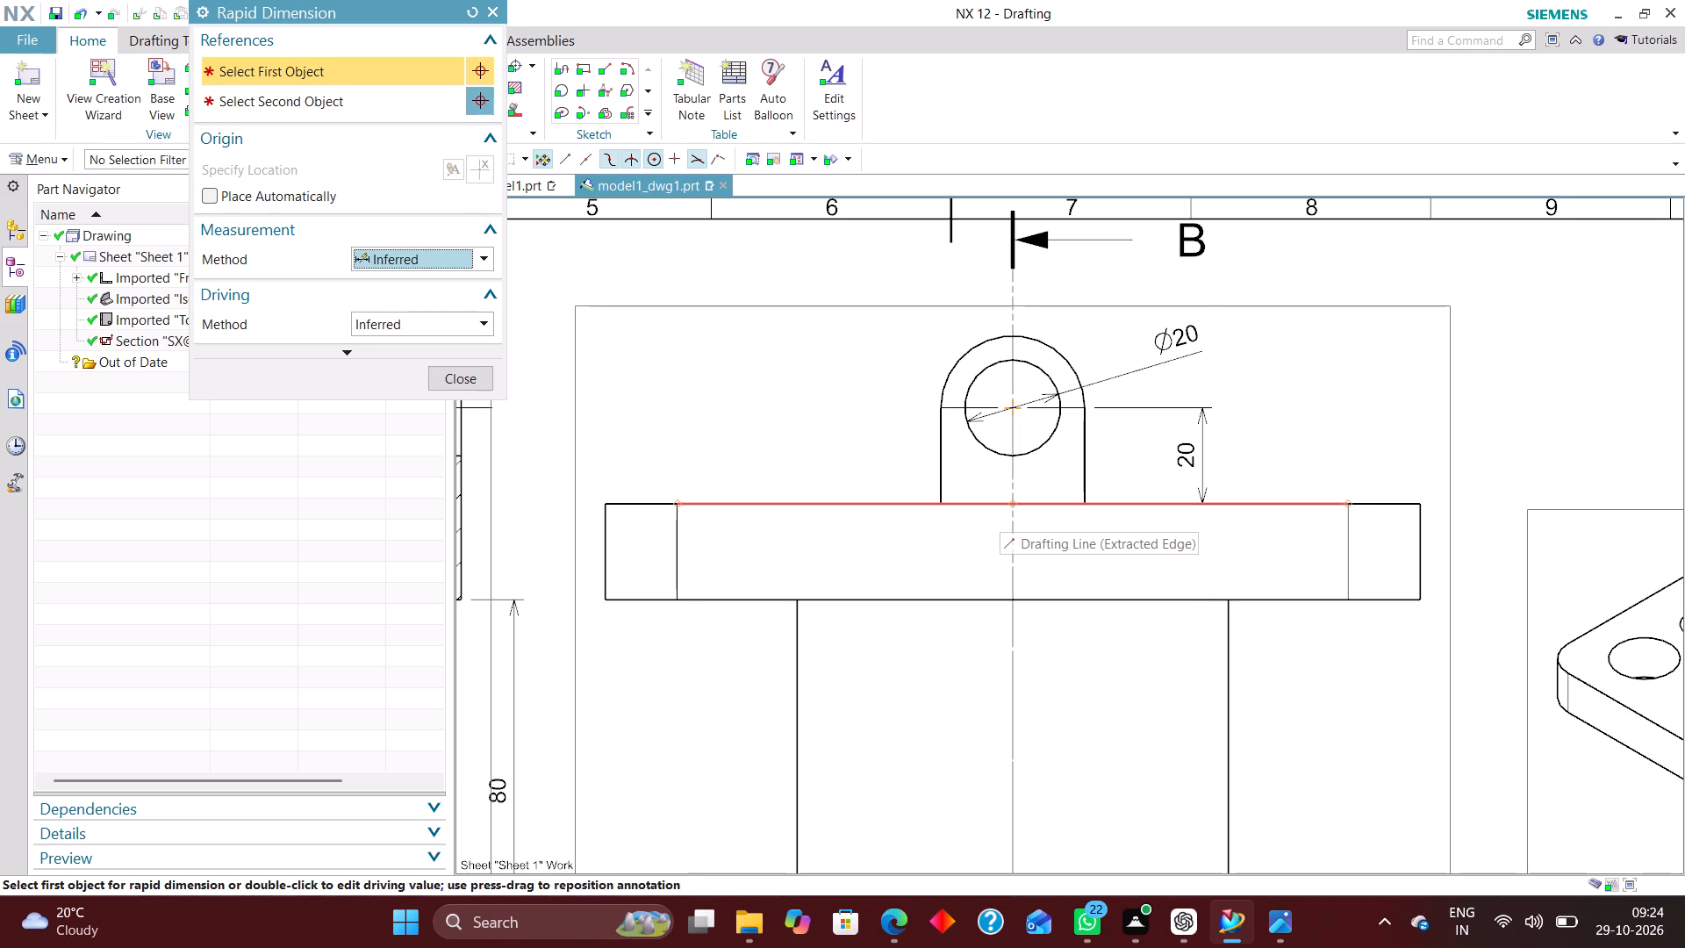
# Add a radial dimension to the lug's rounded outer edge in the front view, placed above and to the left of the lug.
pyautogui.scroll(-1, 979, 536)
pyautogui.scroll(3, 990, 383)
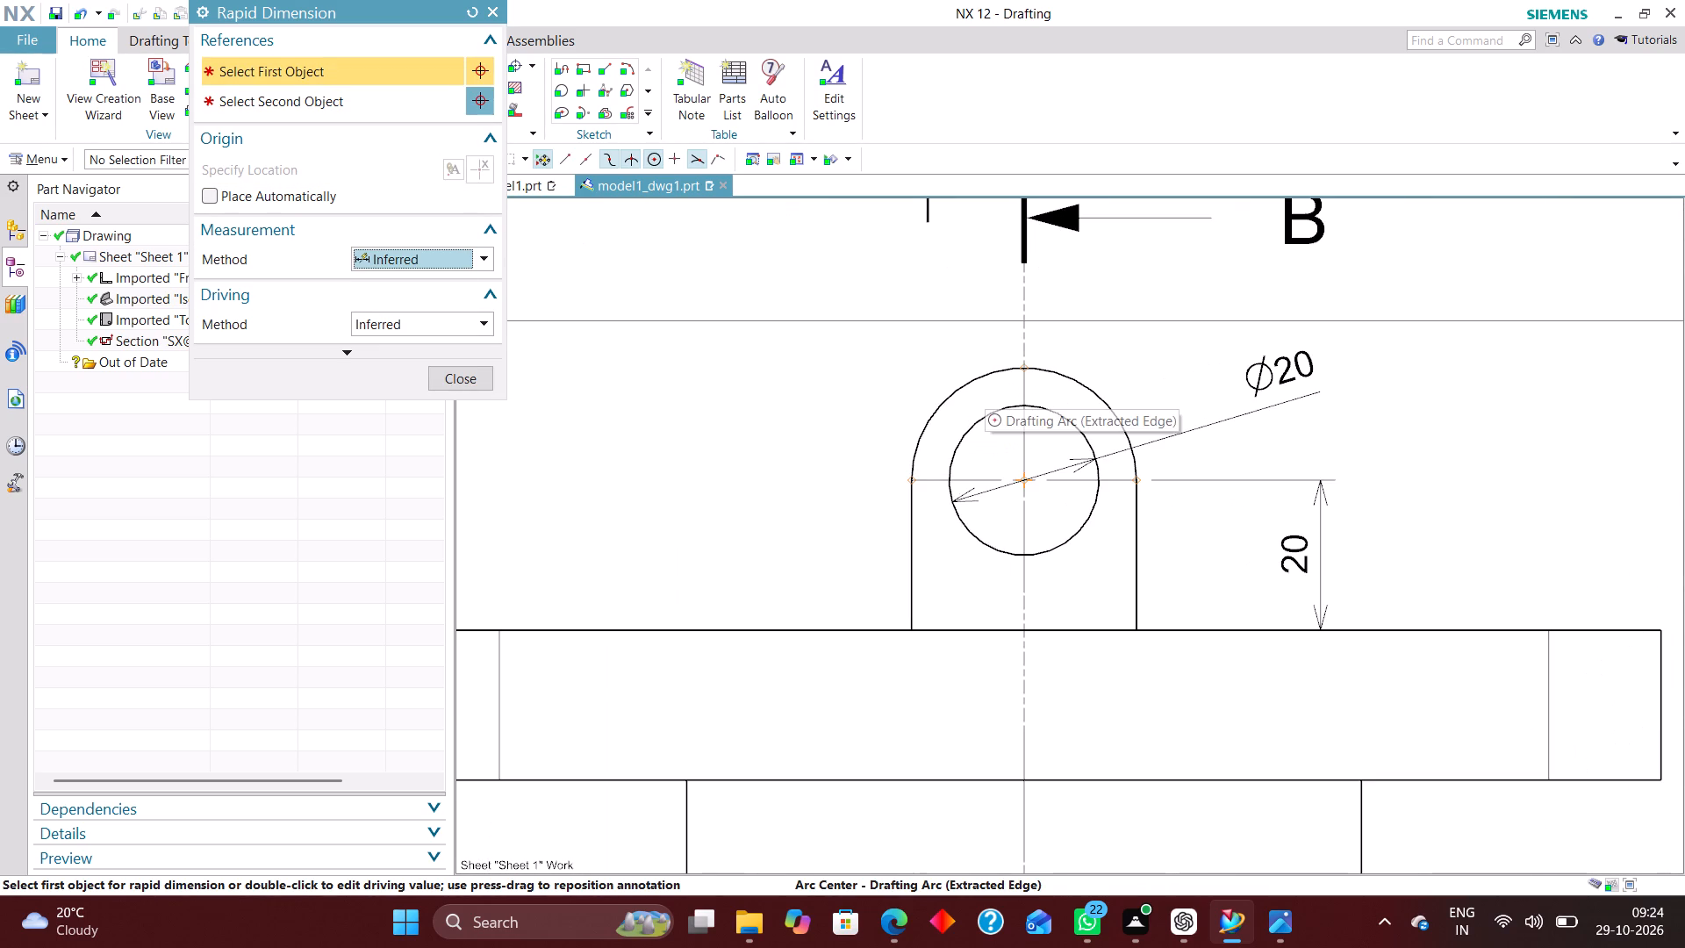
pyautogui.click(486, 267)
pyautogui.click(462, 415)
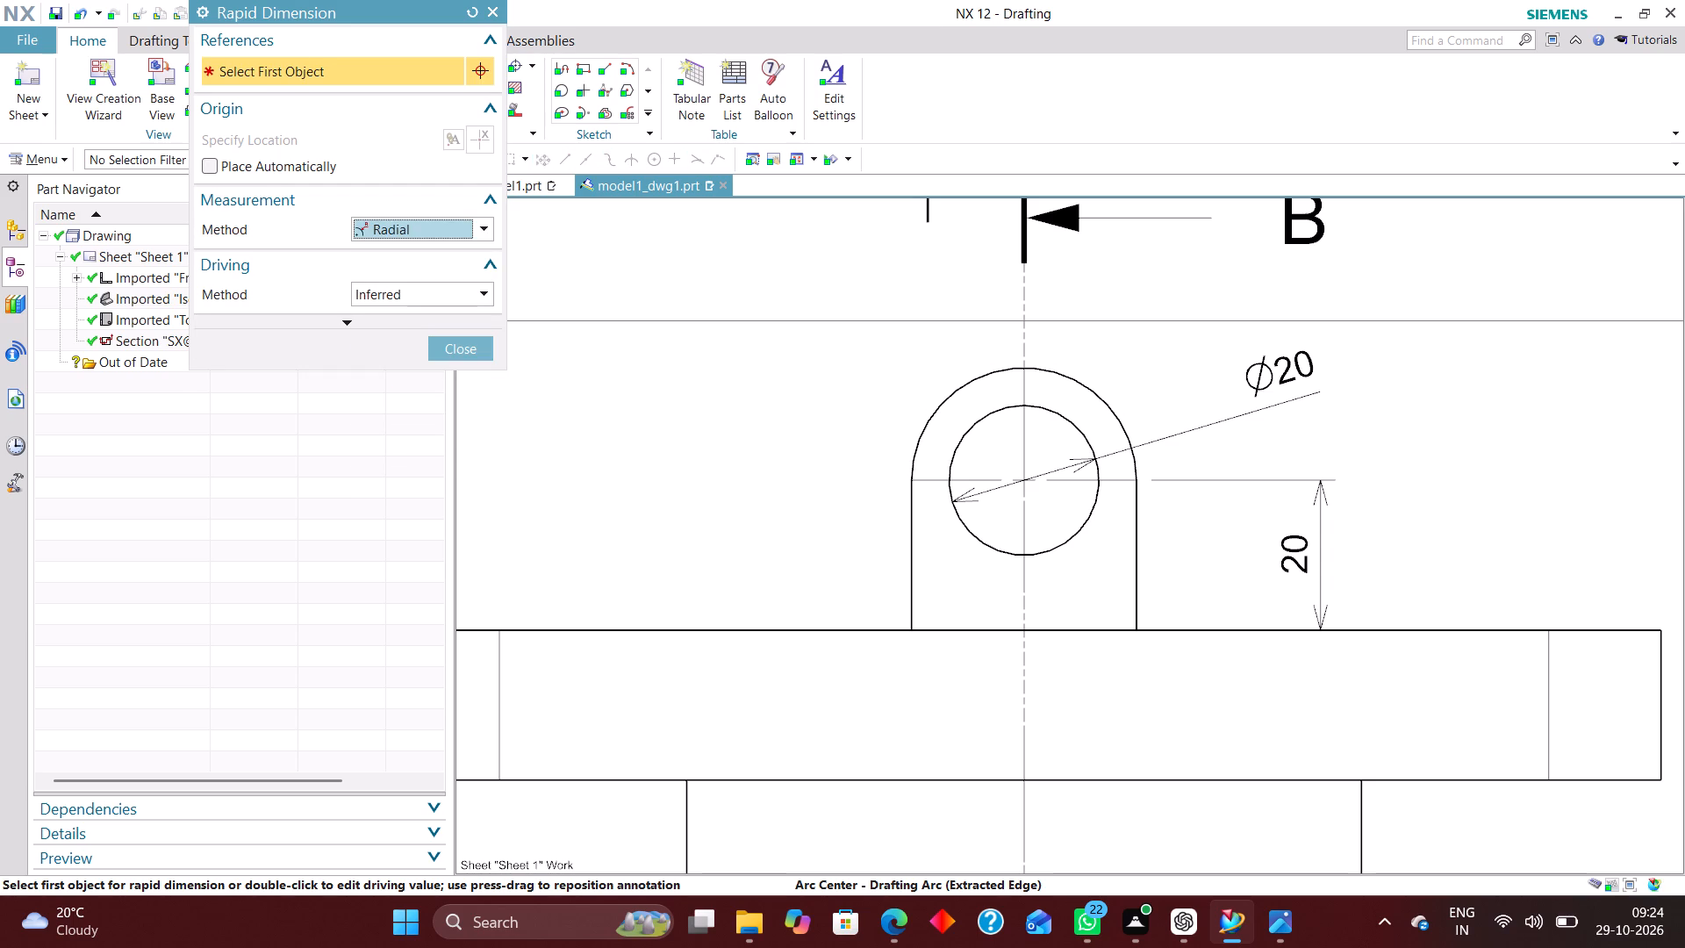
pyautogui.click(937, 404)
pyautogui.click(721, 318)
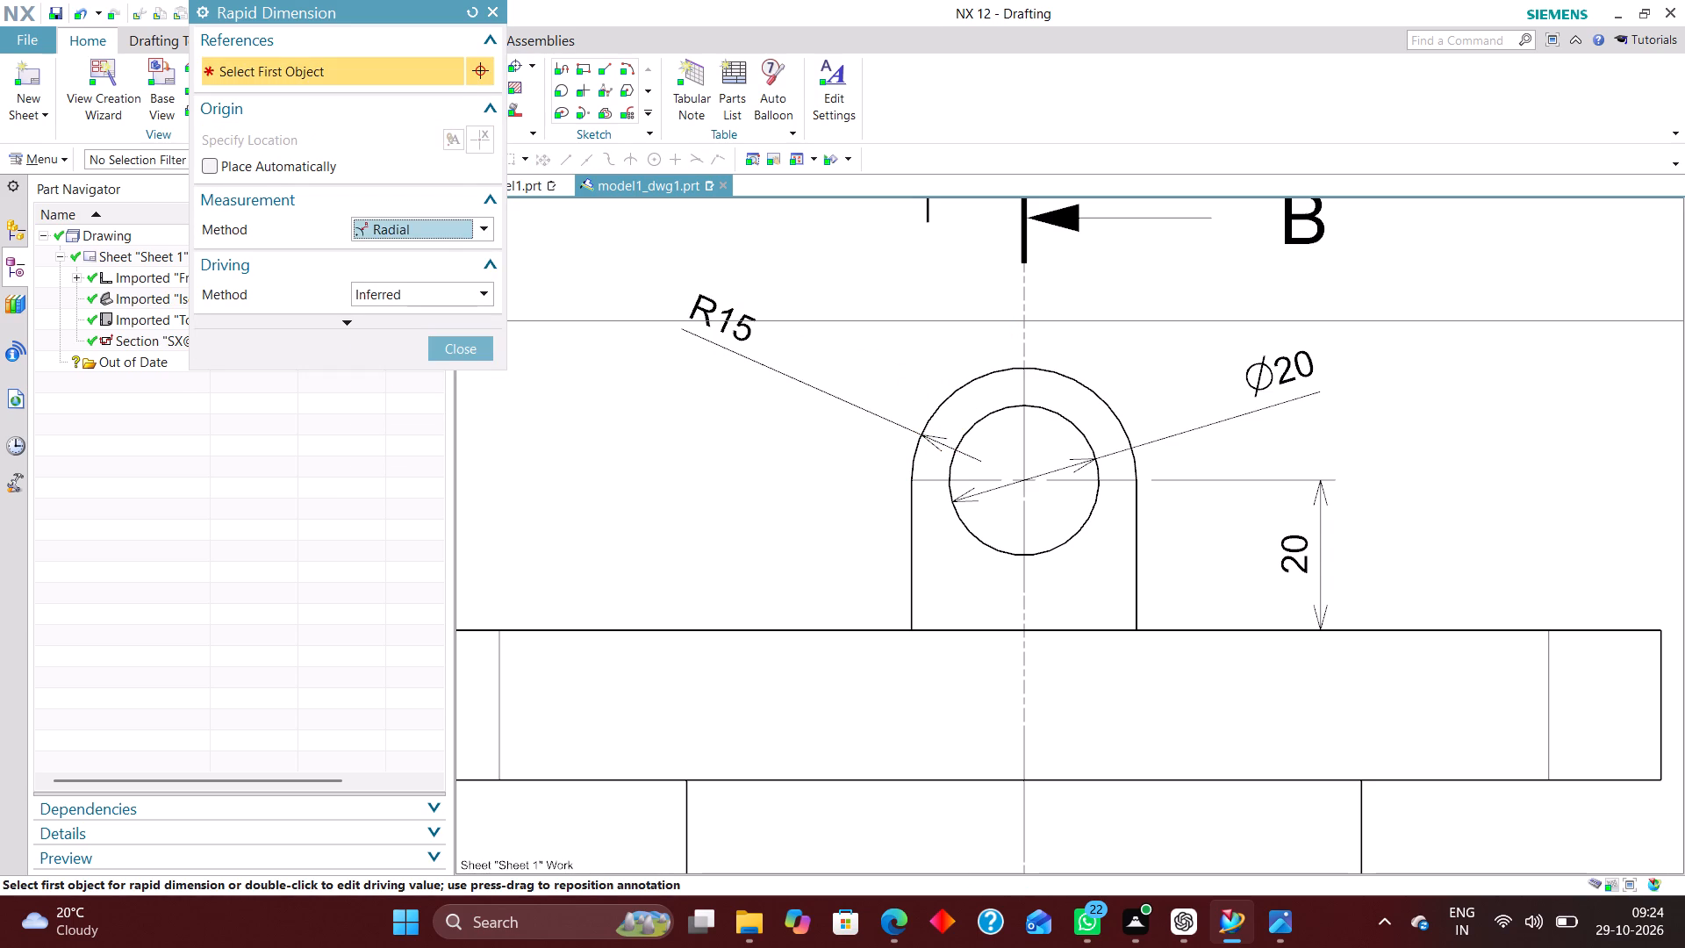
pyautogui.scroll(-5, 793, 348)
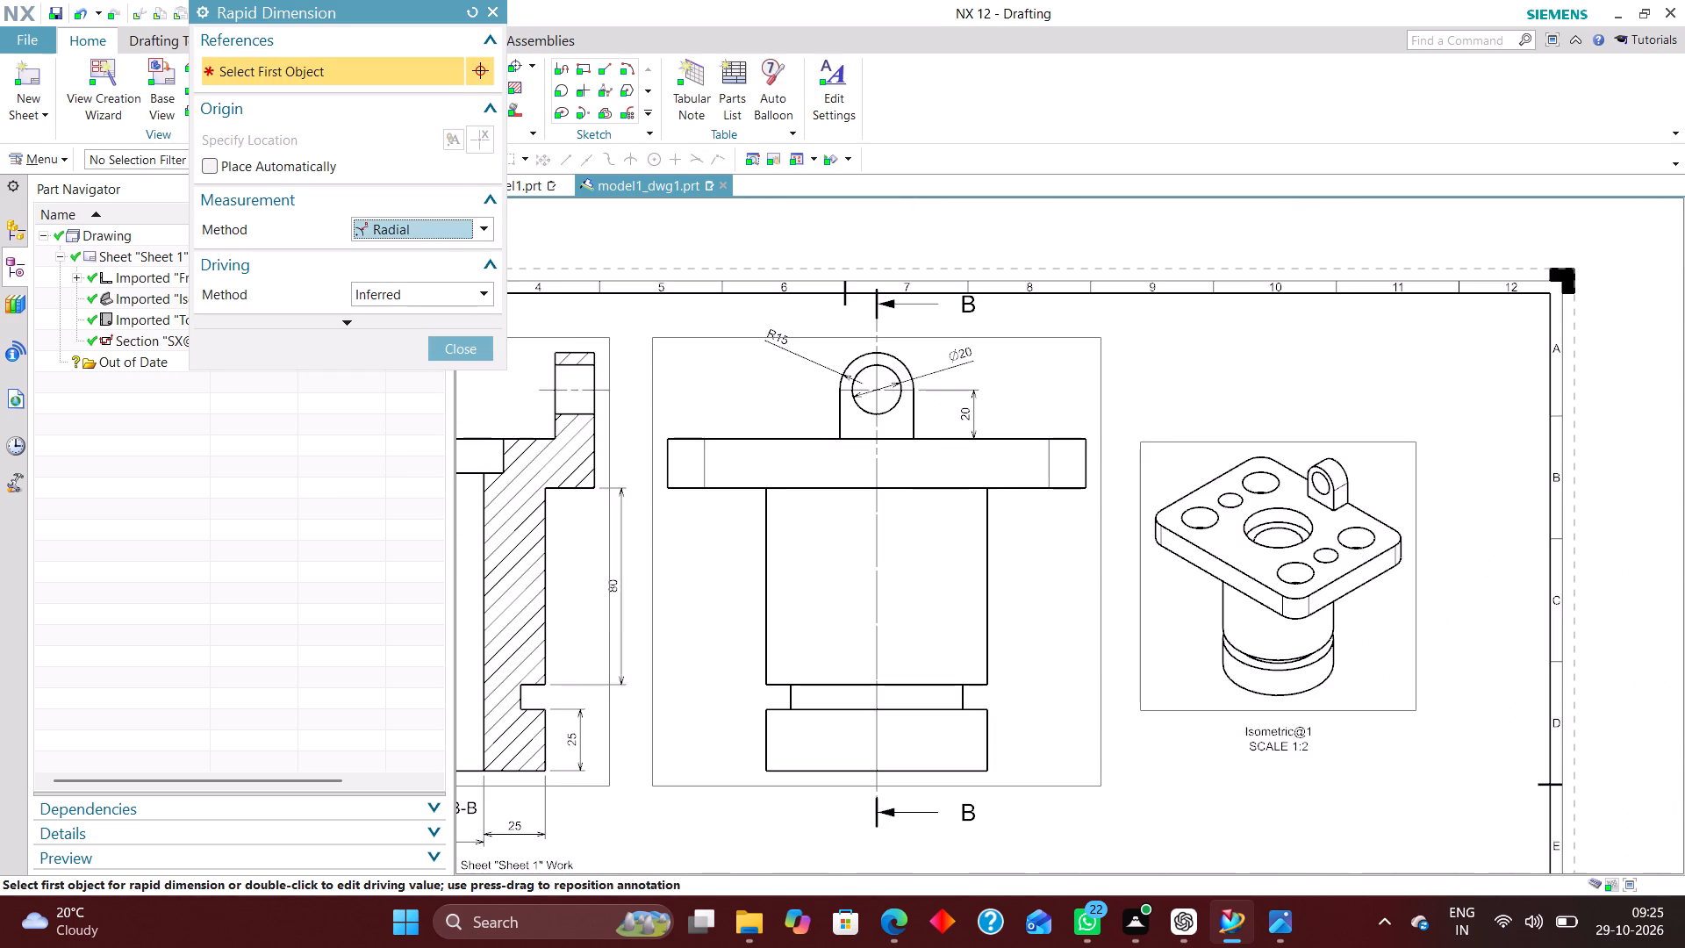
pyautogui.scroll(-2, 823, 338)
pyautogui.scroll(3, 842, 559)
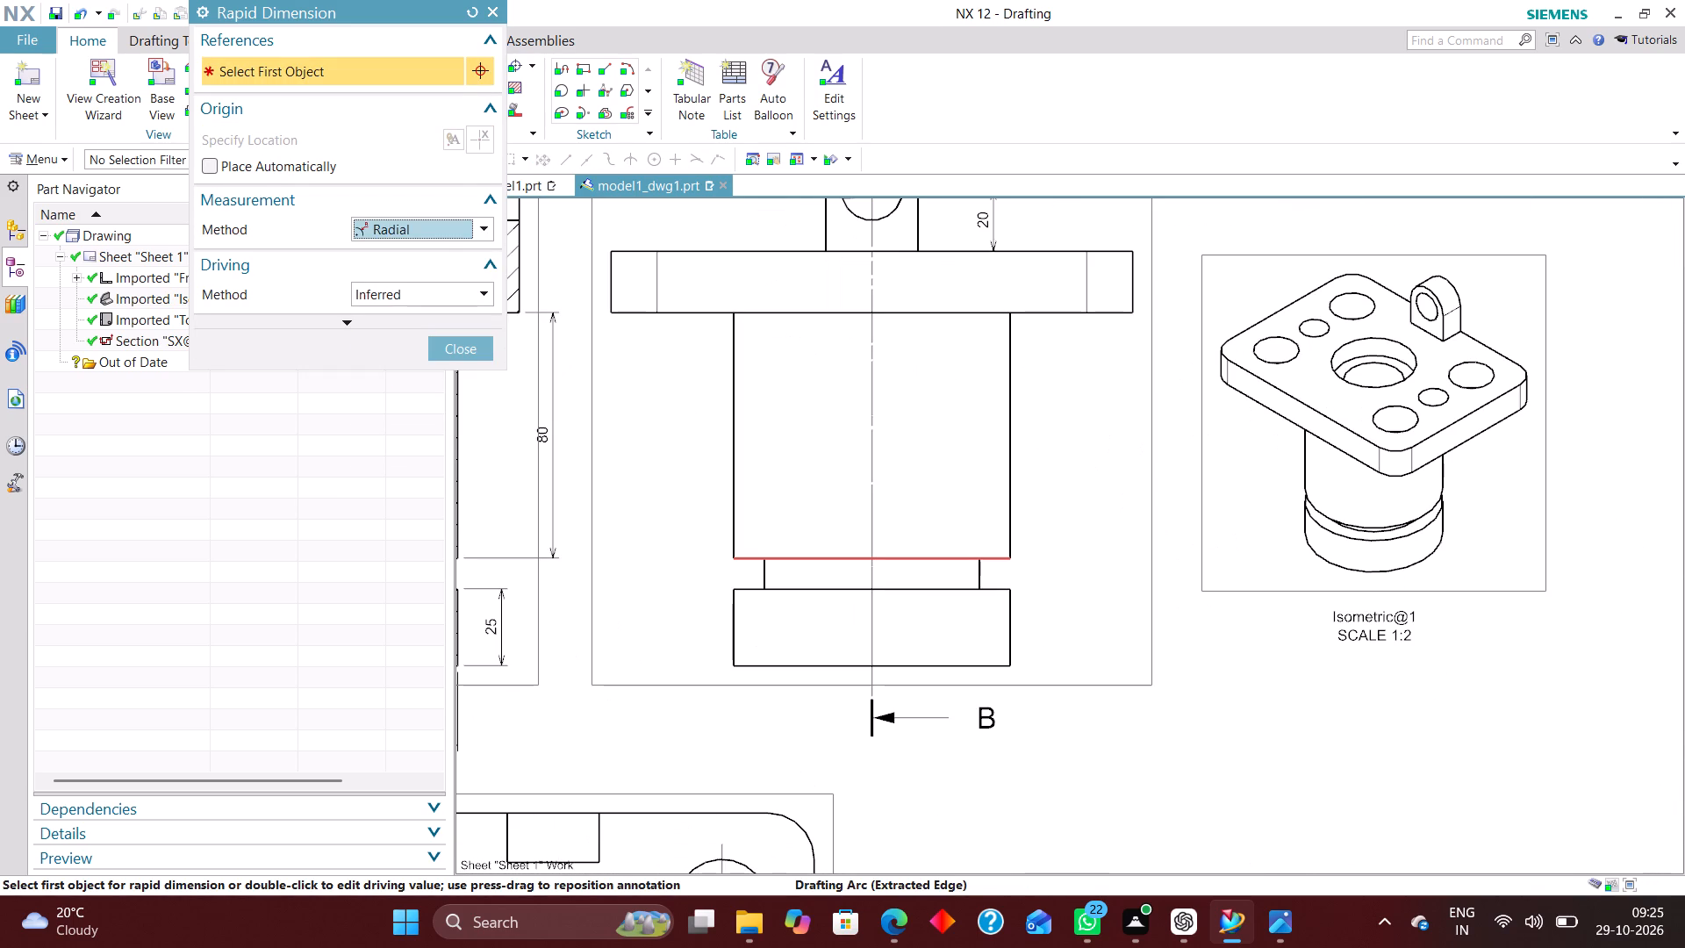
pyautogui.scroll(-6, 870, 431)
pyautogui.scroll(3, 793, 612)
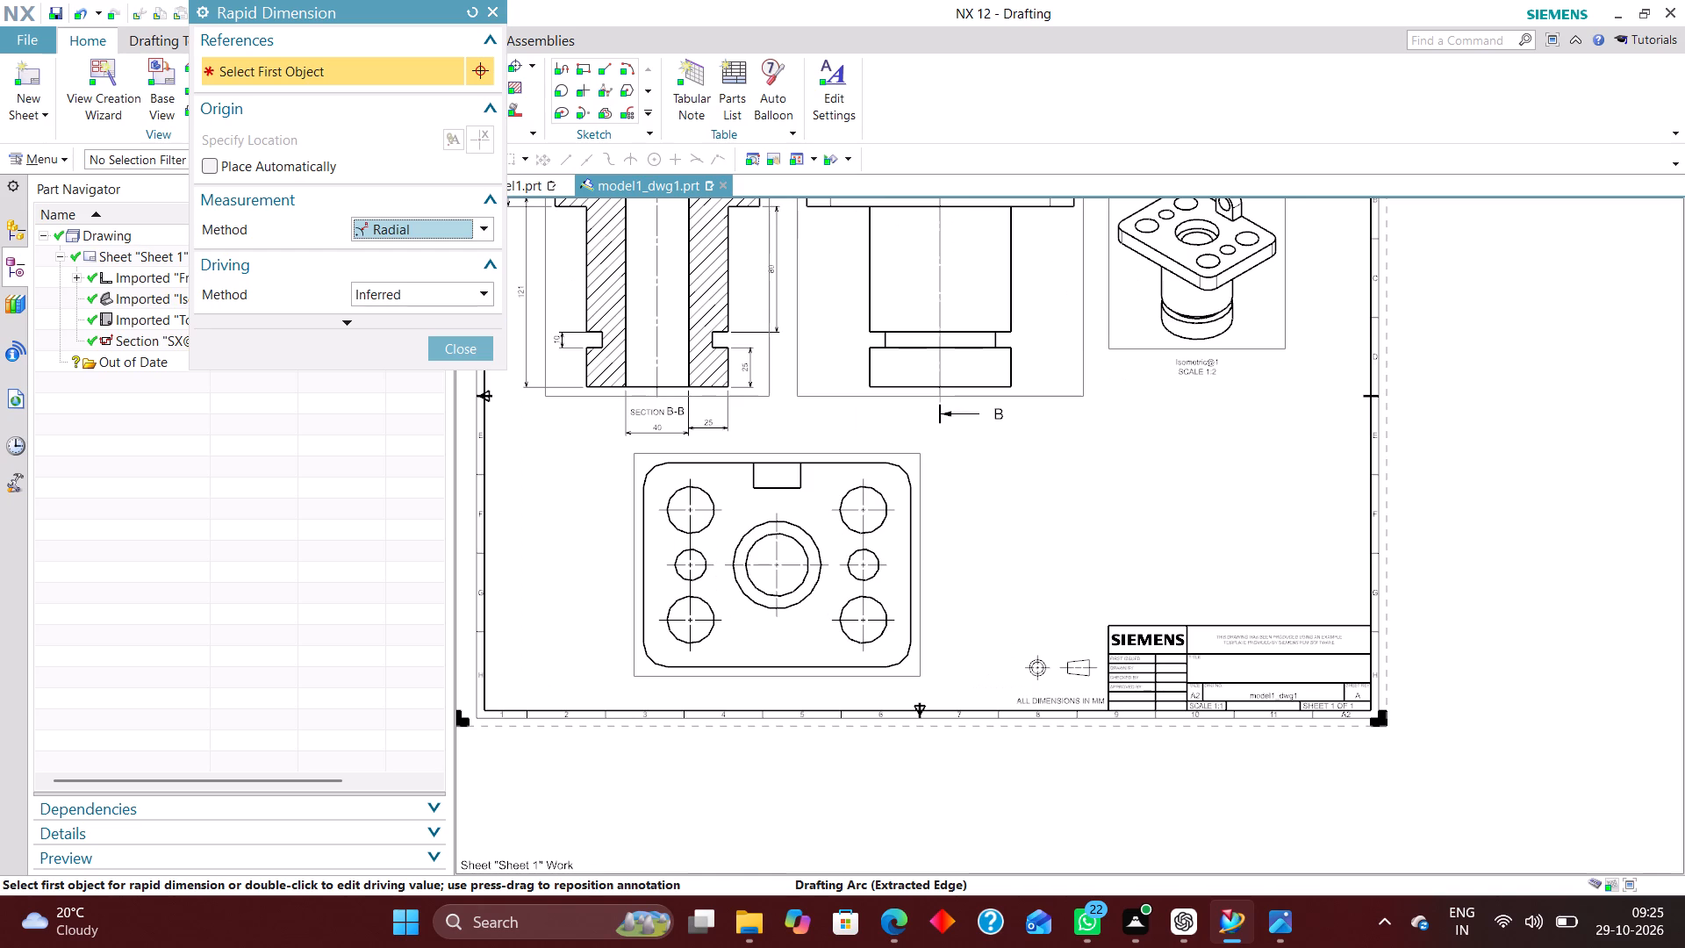
# With the Inferred method, dimension the lower-left large hole's centre from the plate's bottom and left edges in the top view.
pyautogui.click(481, 227)
pyautogui.click(460, 246)
pyautogui.scroll(-1, 708, 447)
pyautogui.scroll(2, 809, 625)
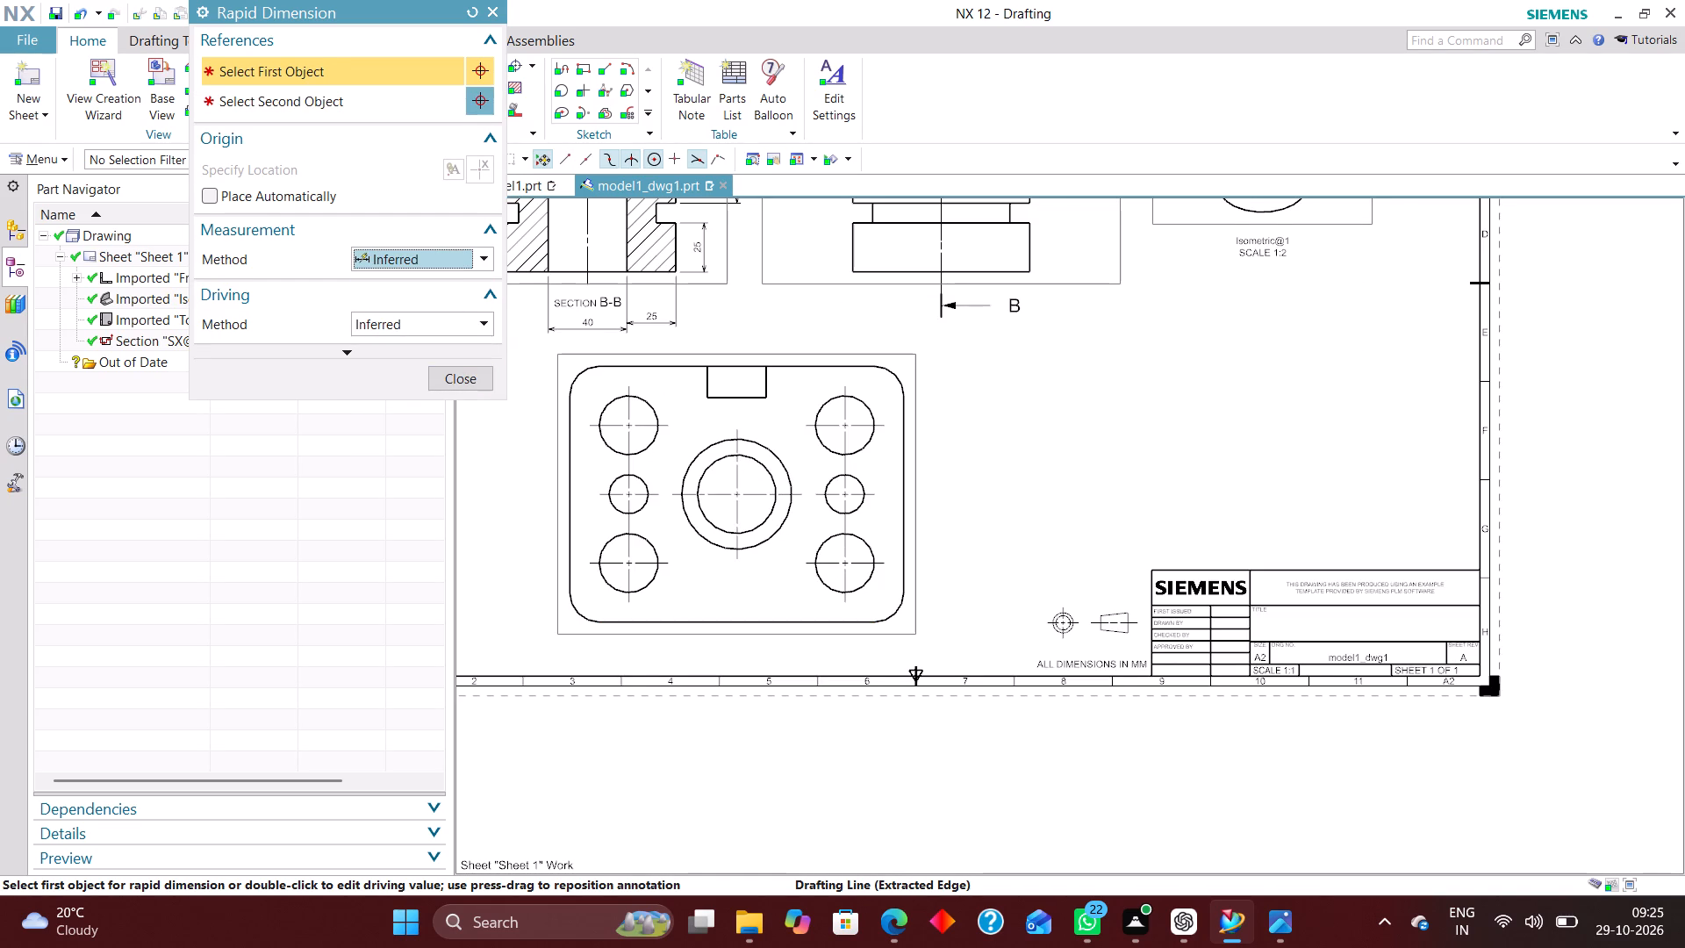
pyautogui.scroll(-2, 1005, 530)
pyautogui.scroll(7, 690, 557)
pyautogui.click(918, 535)
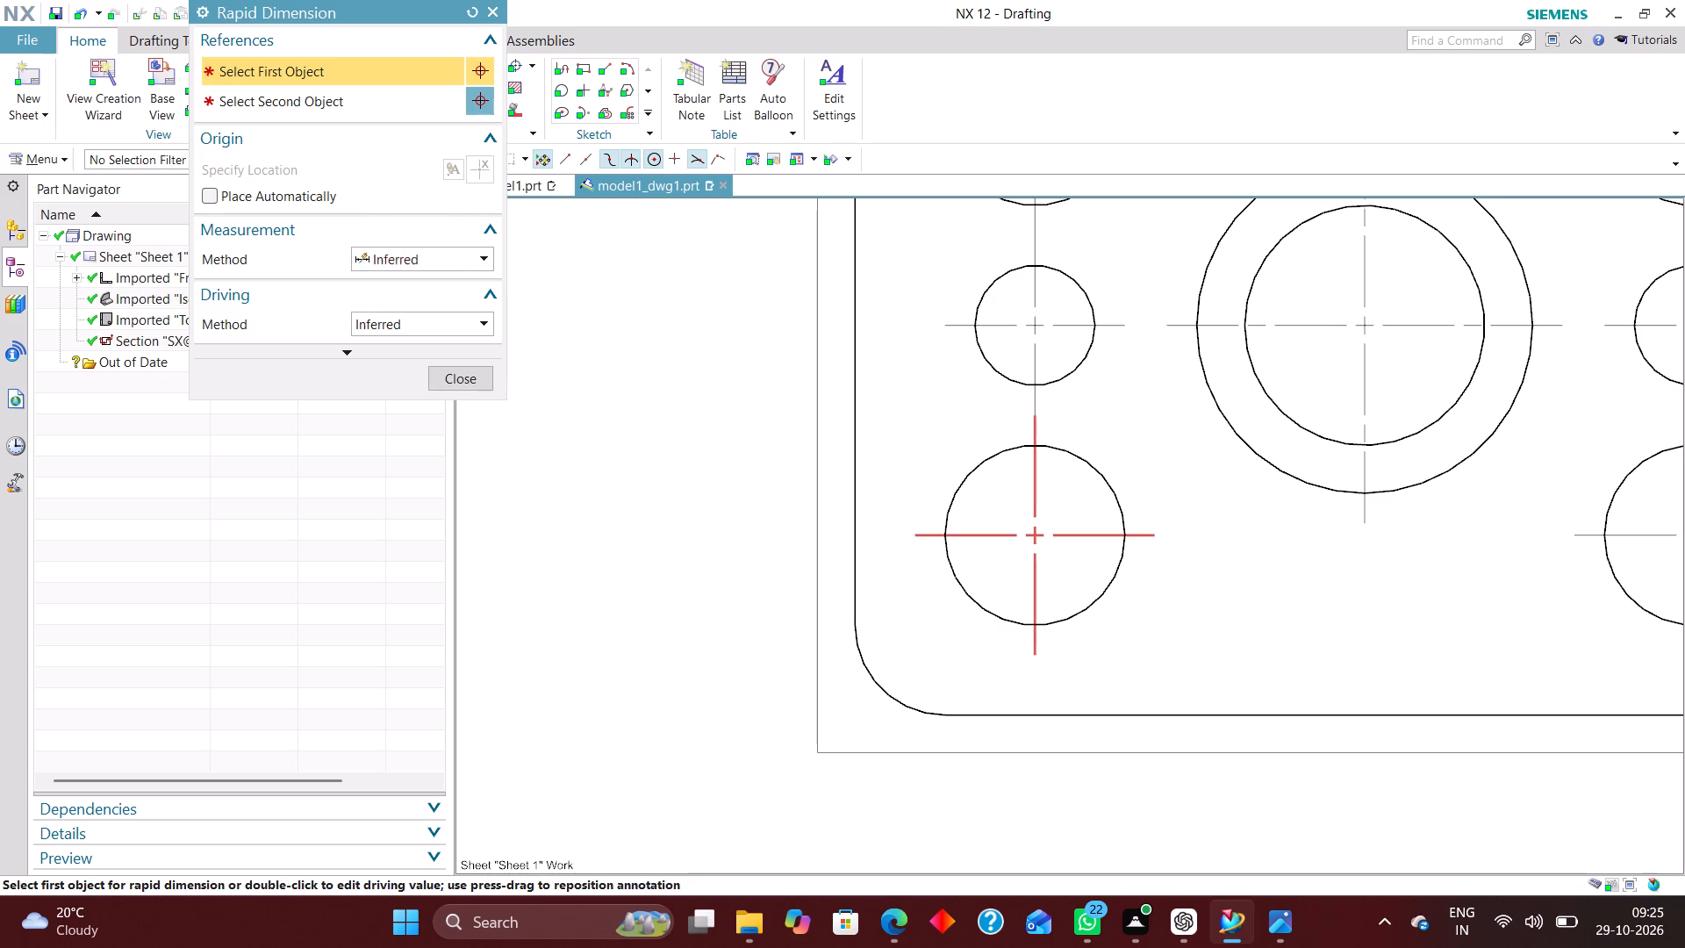
pyautogui.click(941, 714)
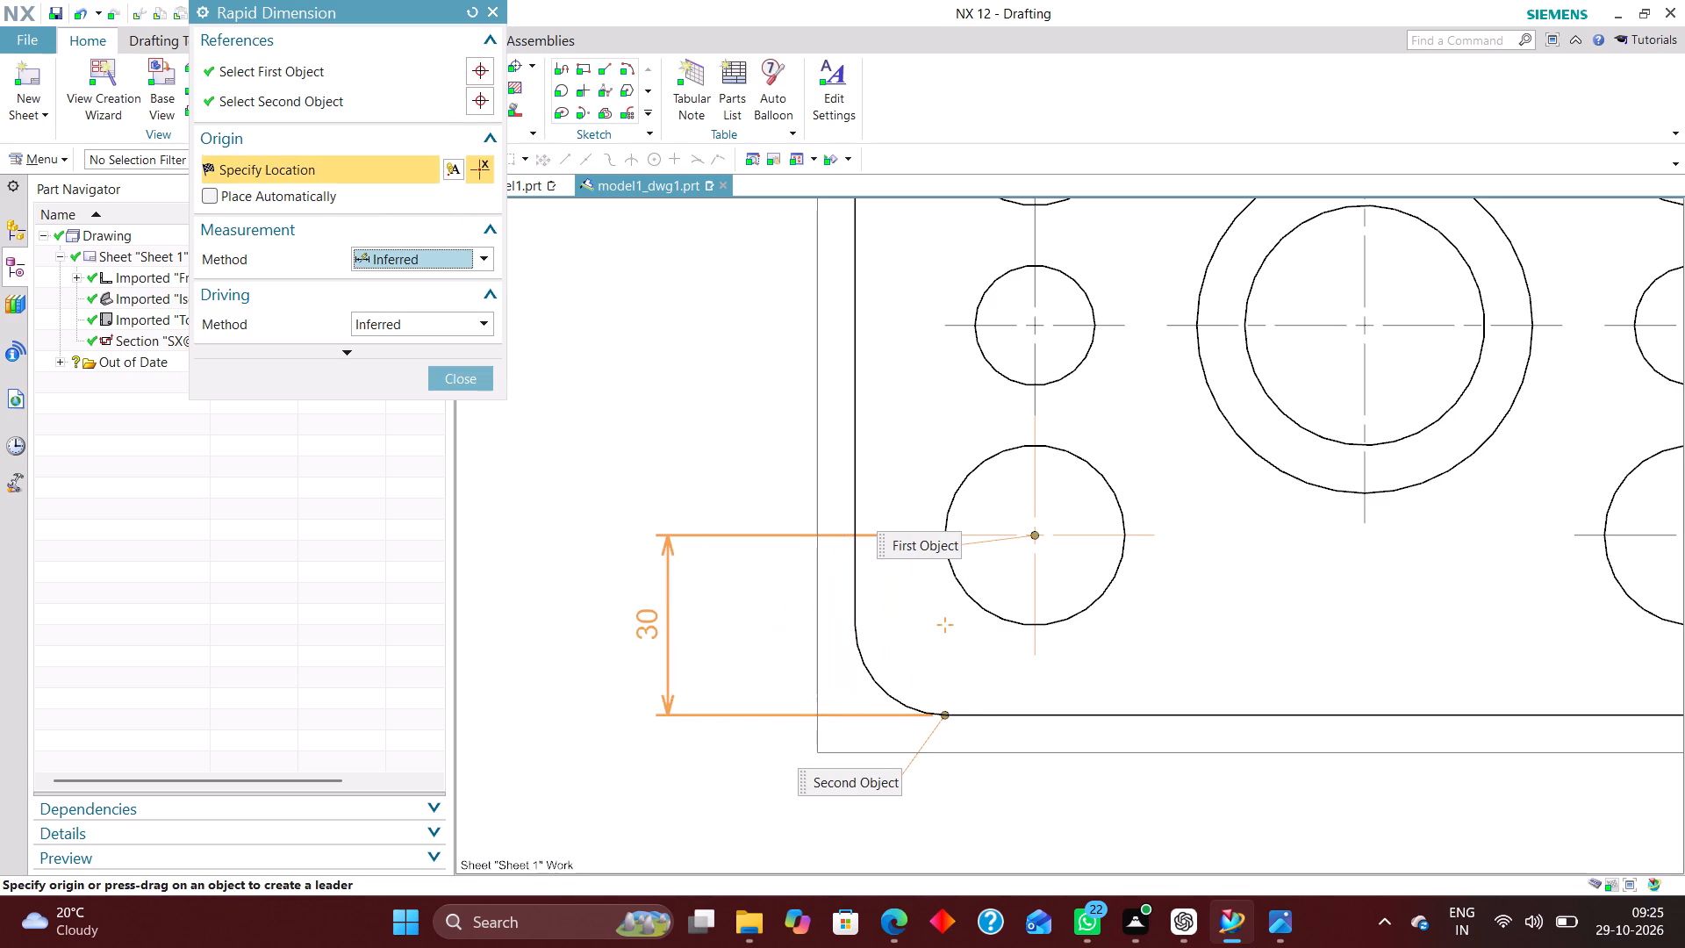
pyautogui.click(646, 614)
pyautogui.click(1039, 644)
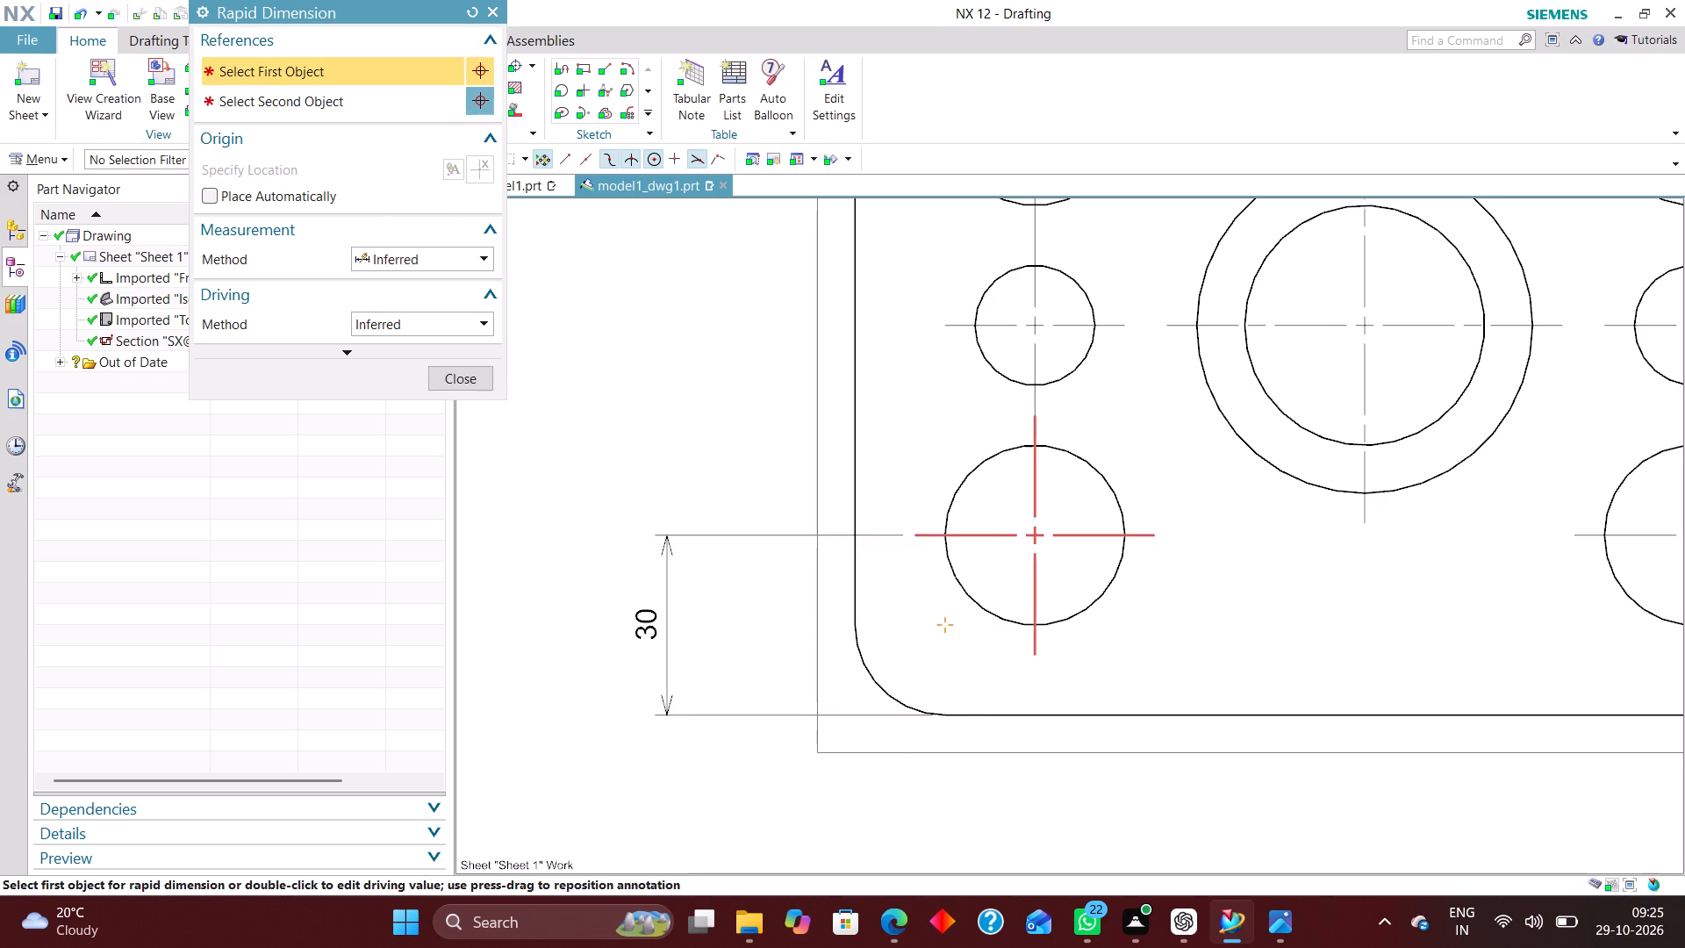
pyautogui.click(857, 630)
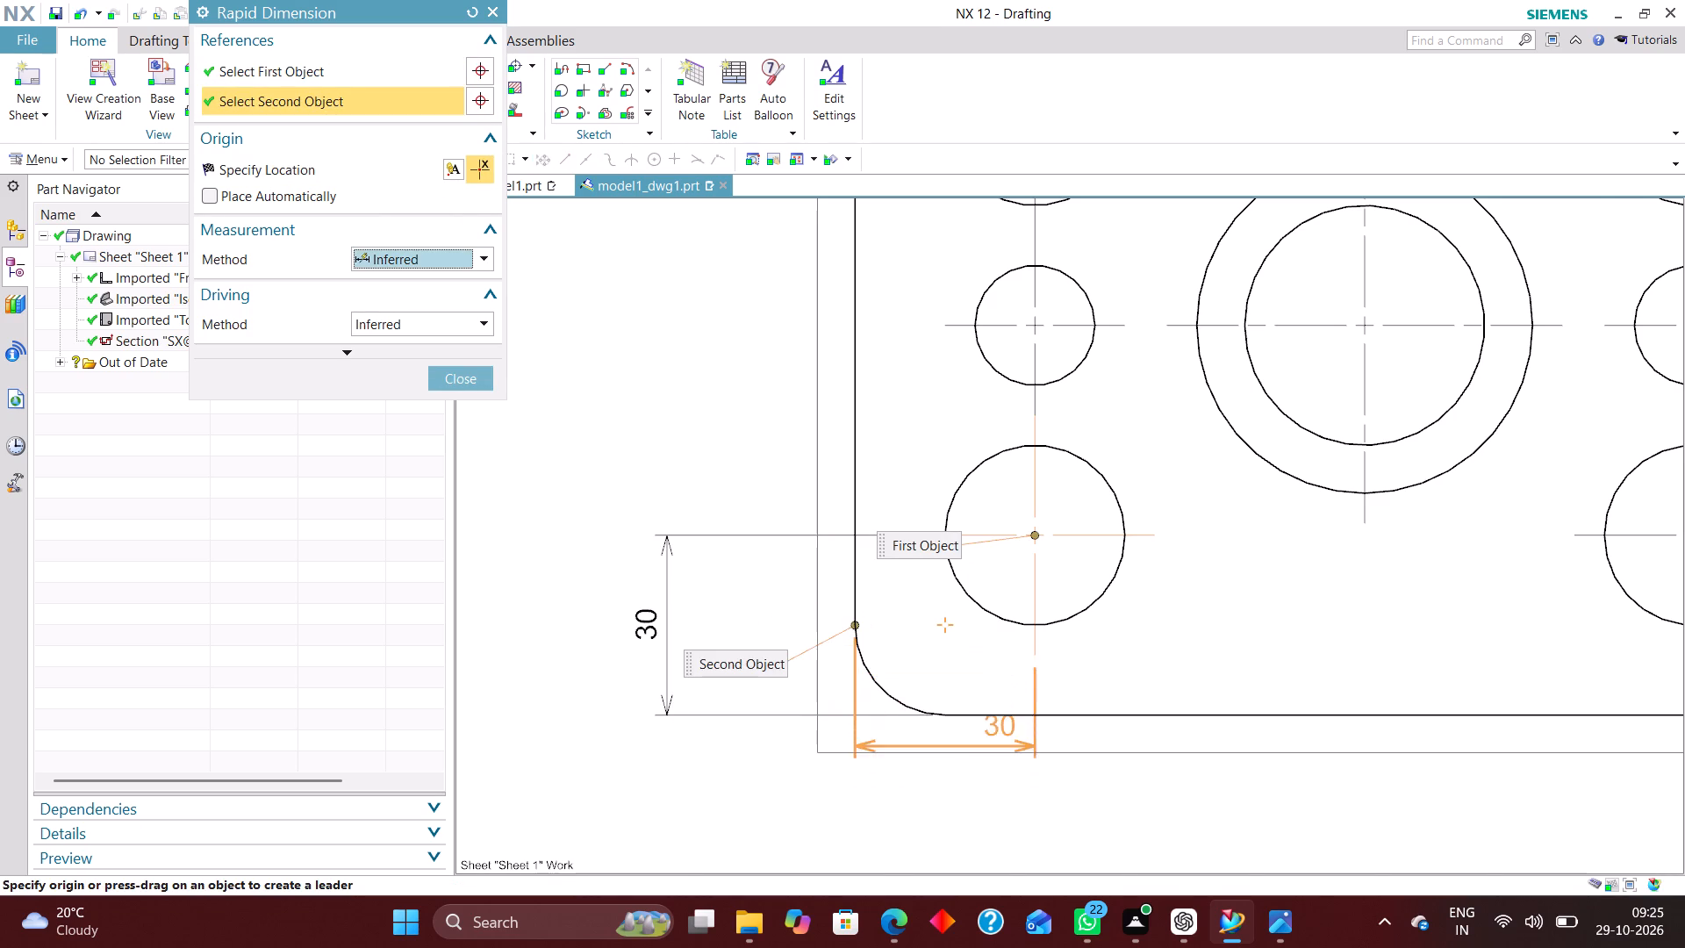
pyautogui.scroll(-2, 990, 751)
pyautogui.click(966, 769)
# Add diametral dimensions to the outer and inner concentric circles at the centre of the top view.
pyautogui.scroll(-3, 791, 700)
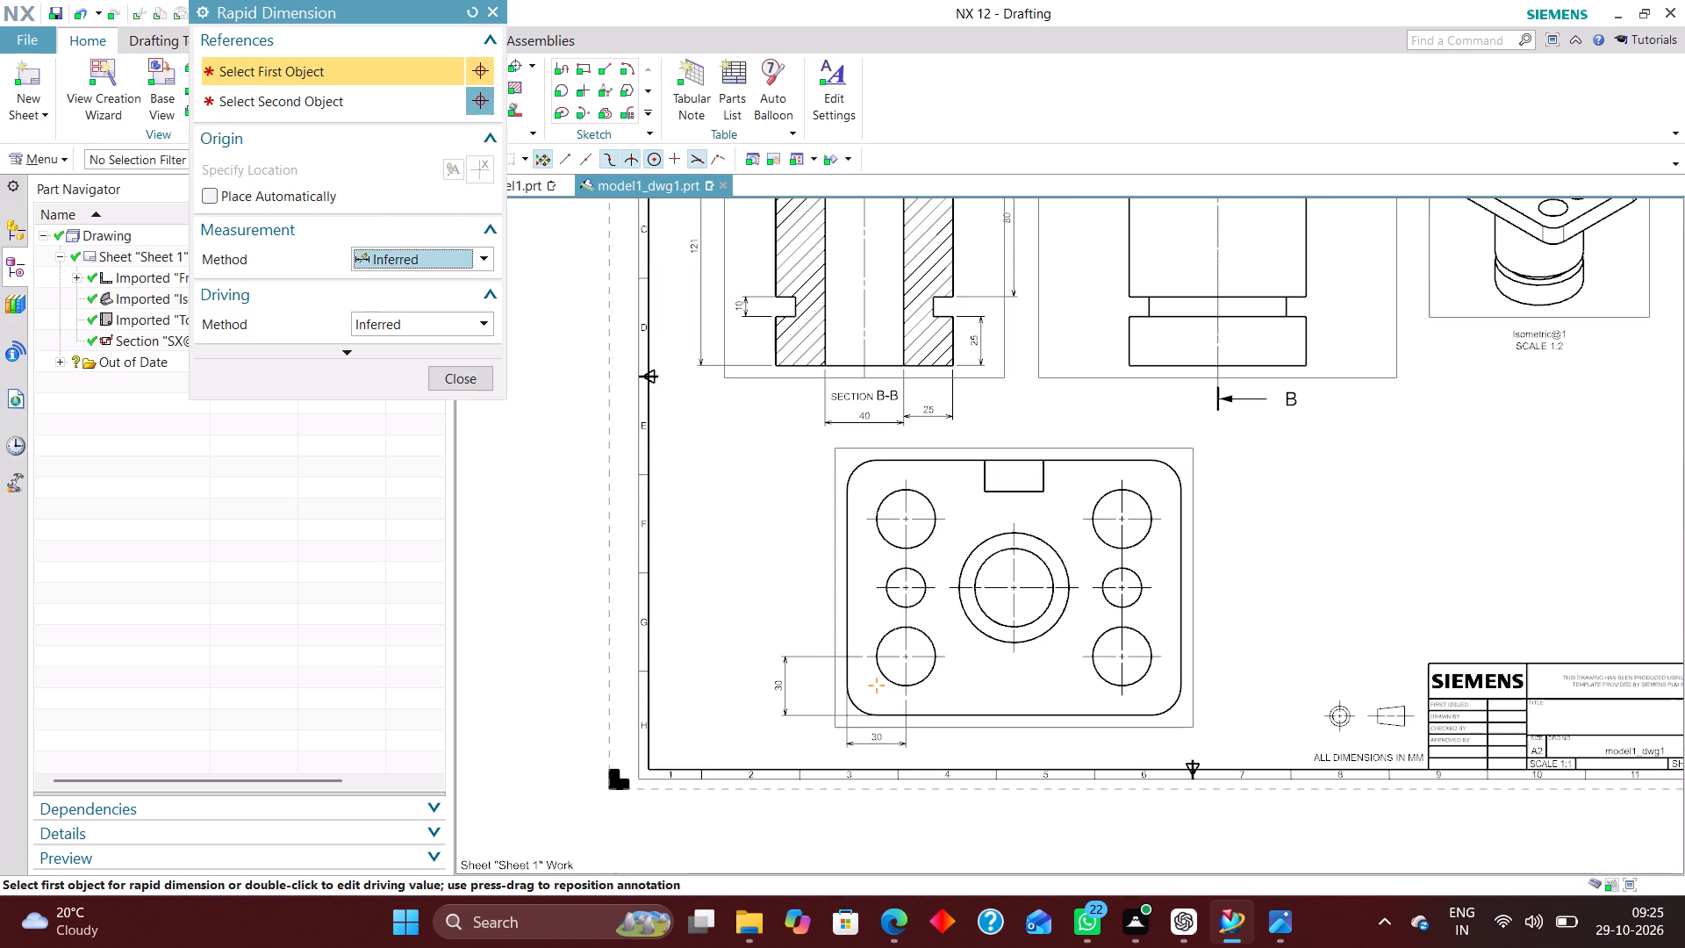
pyautogui.scroll(1, 1178, 697)
pyautogui.scroll(-1, 1043, 728)
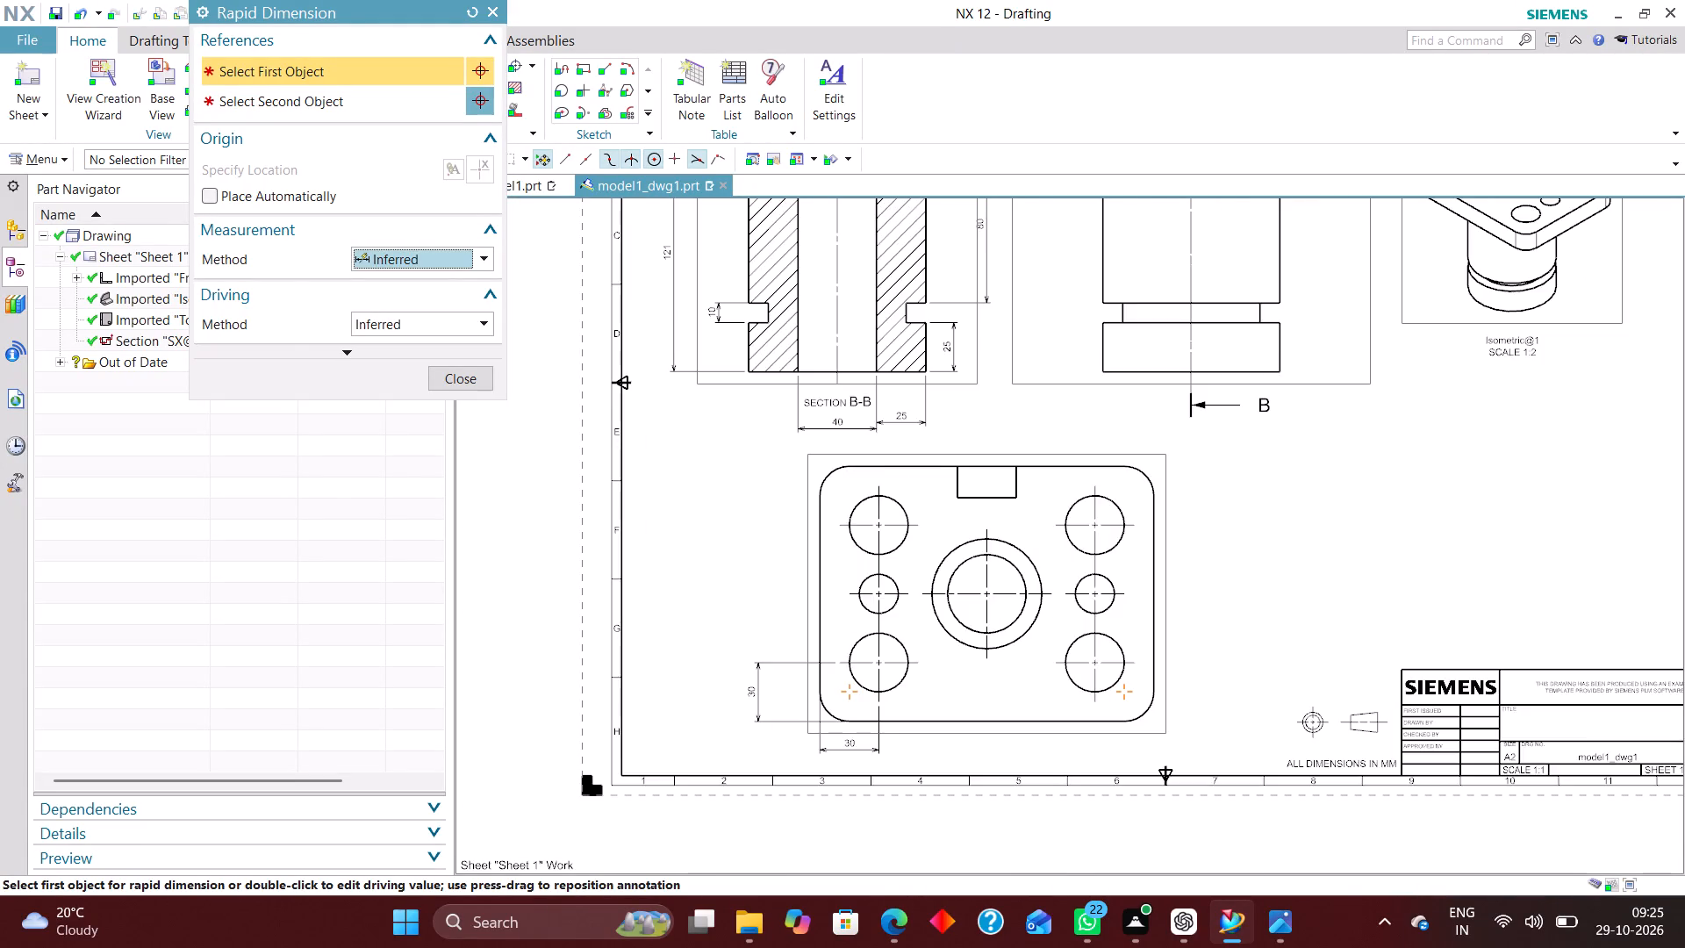
pyautogui.scroll(2, 1019, 625)
pyautogui.click(483, 257)
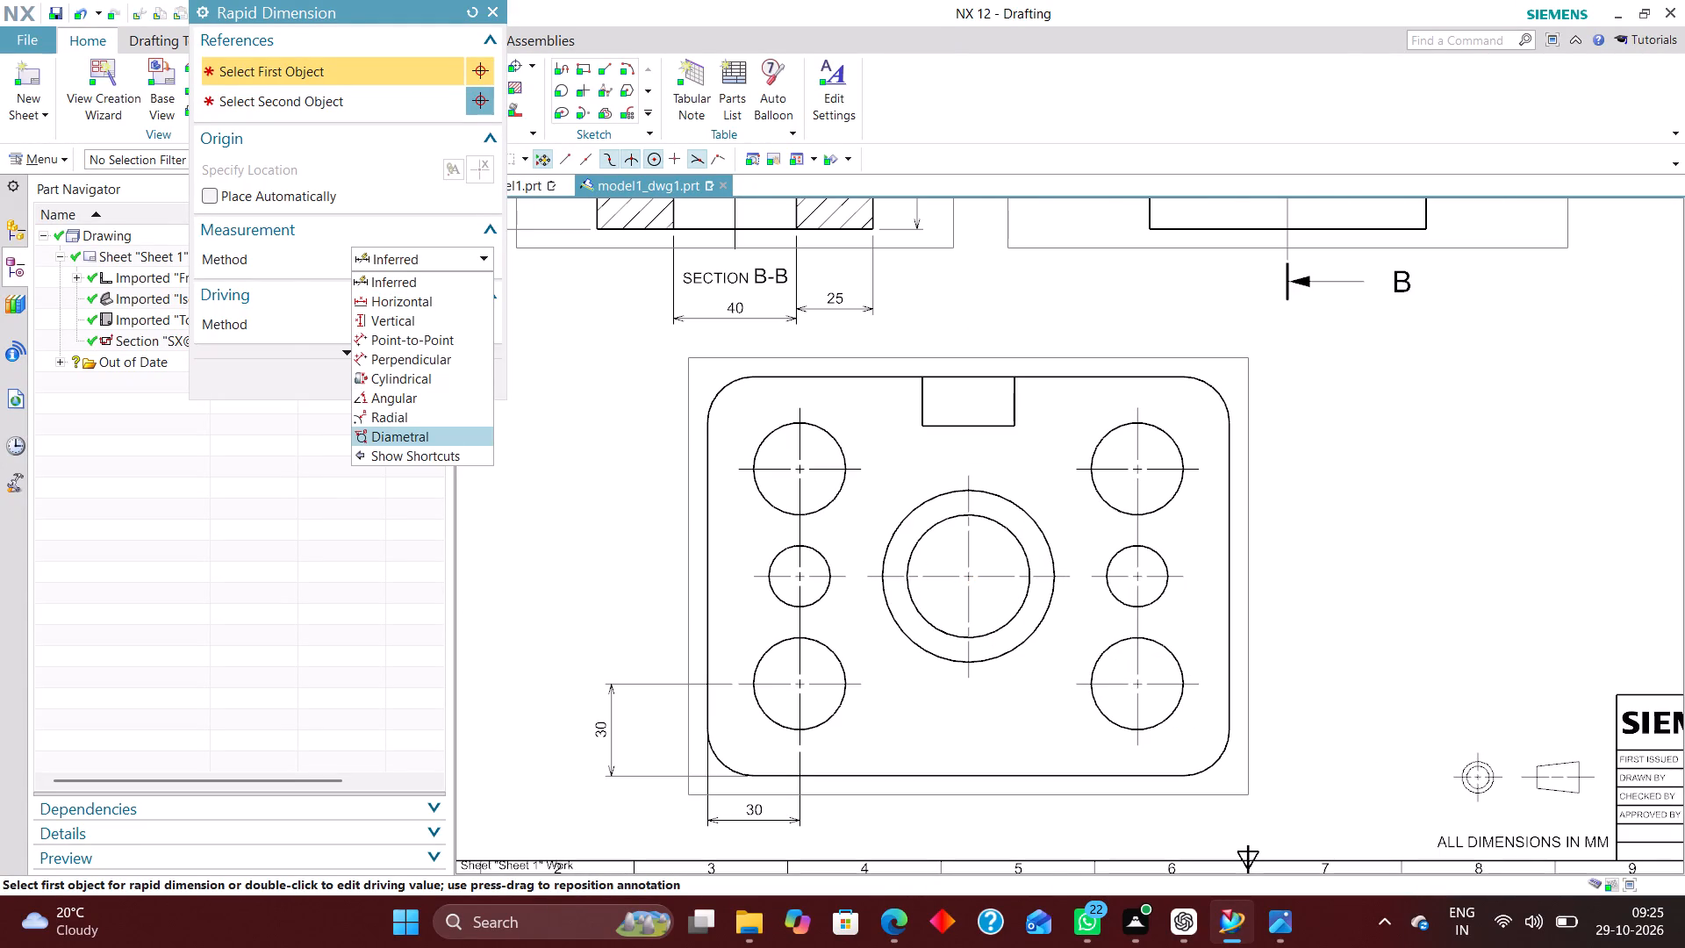
pyautogui.click(424, 414)
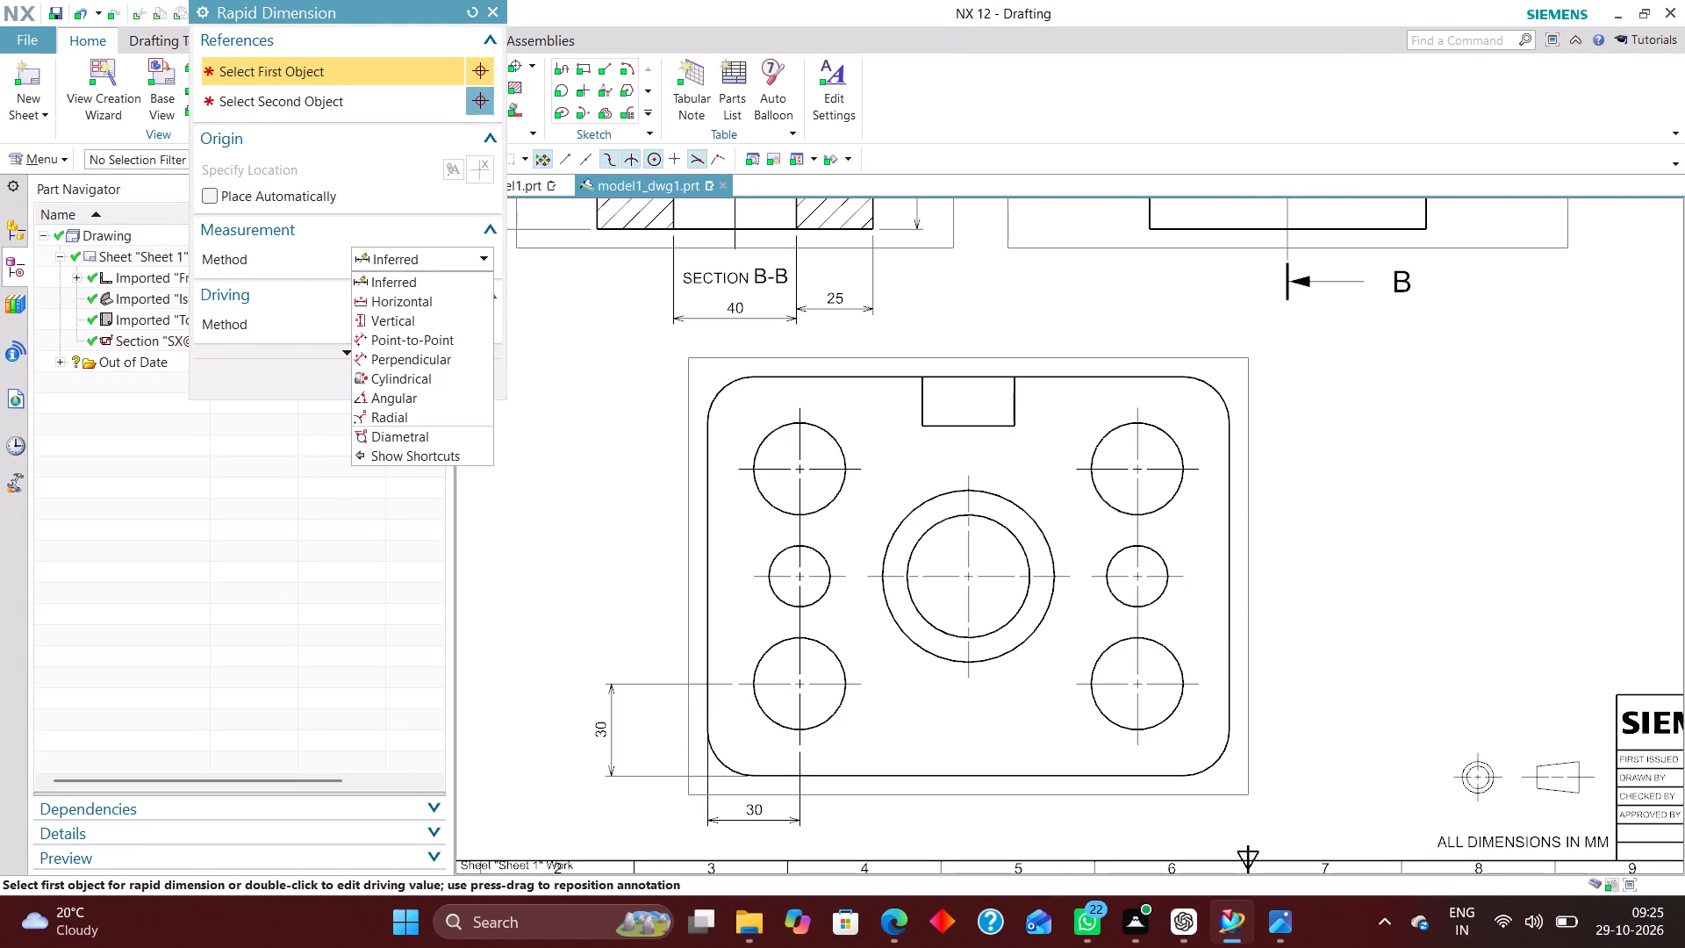
pyautogui.click(487, 216)
pyautogui.click(486, 221)
pyautogui.click(431, 405)
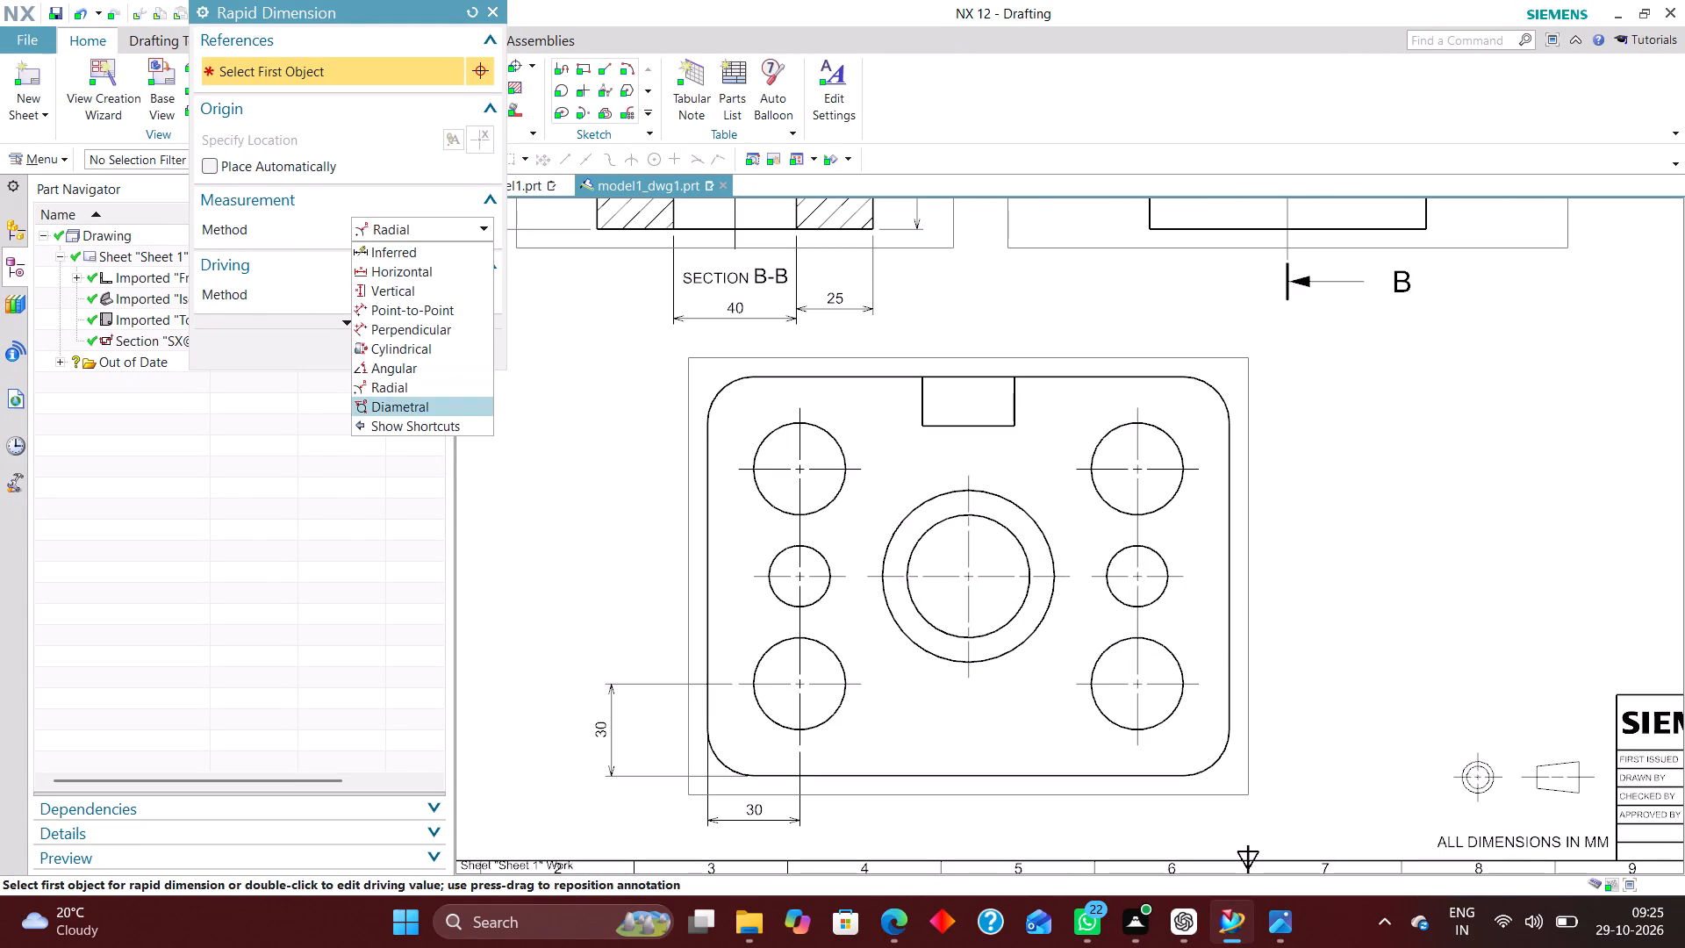
pyautogui.click(997, 656)
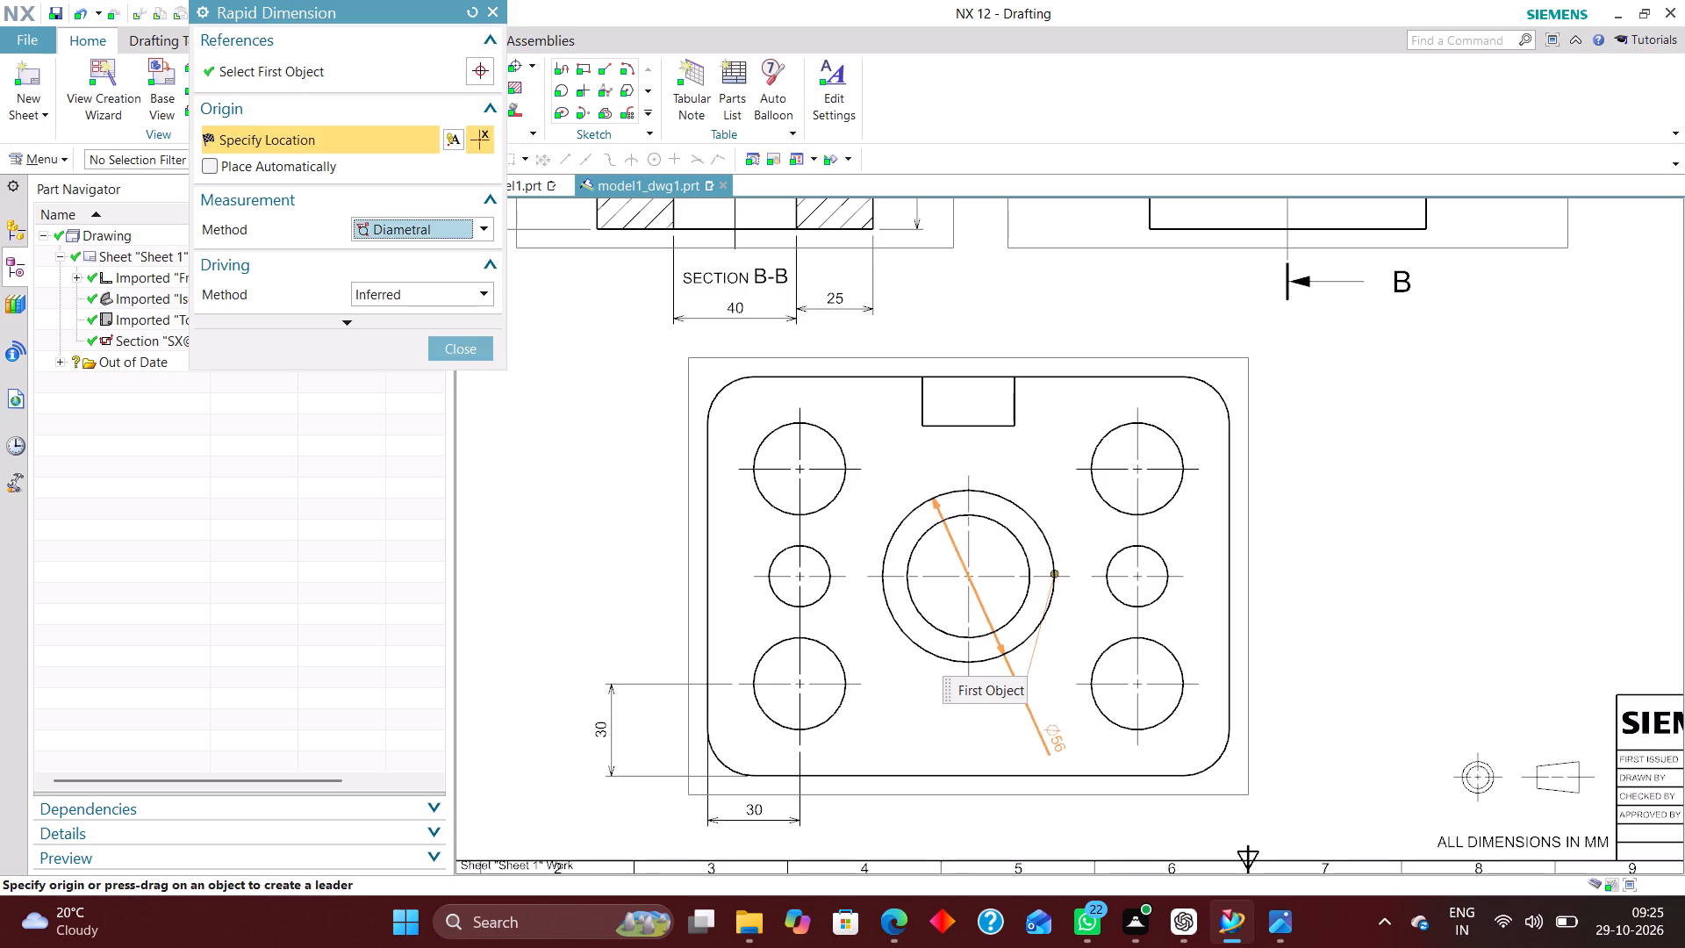
pyautogui.click(1065, 733)
pyautogui.click(1019, 541)
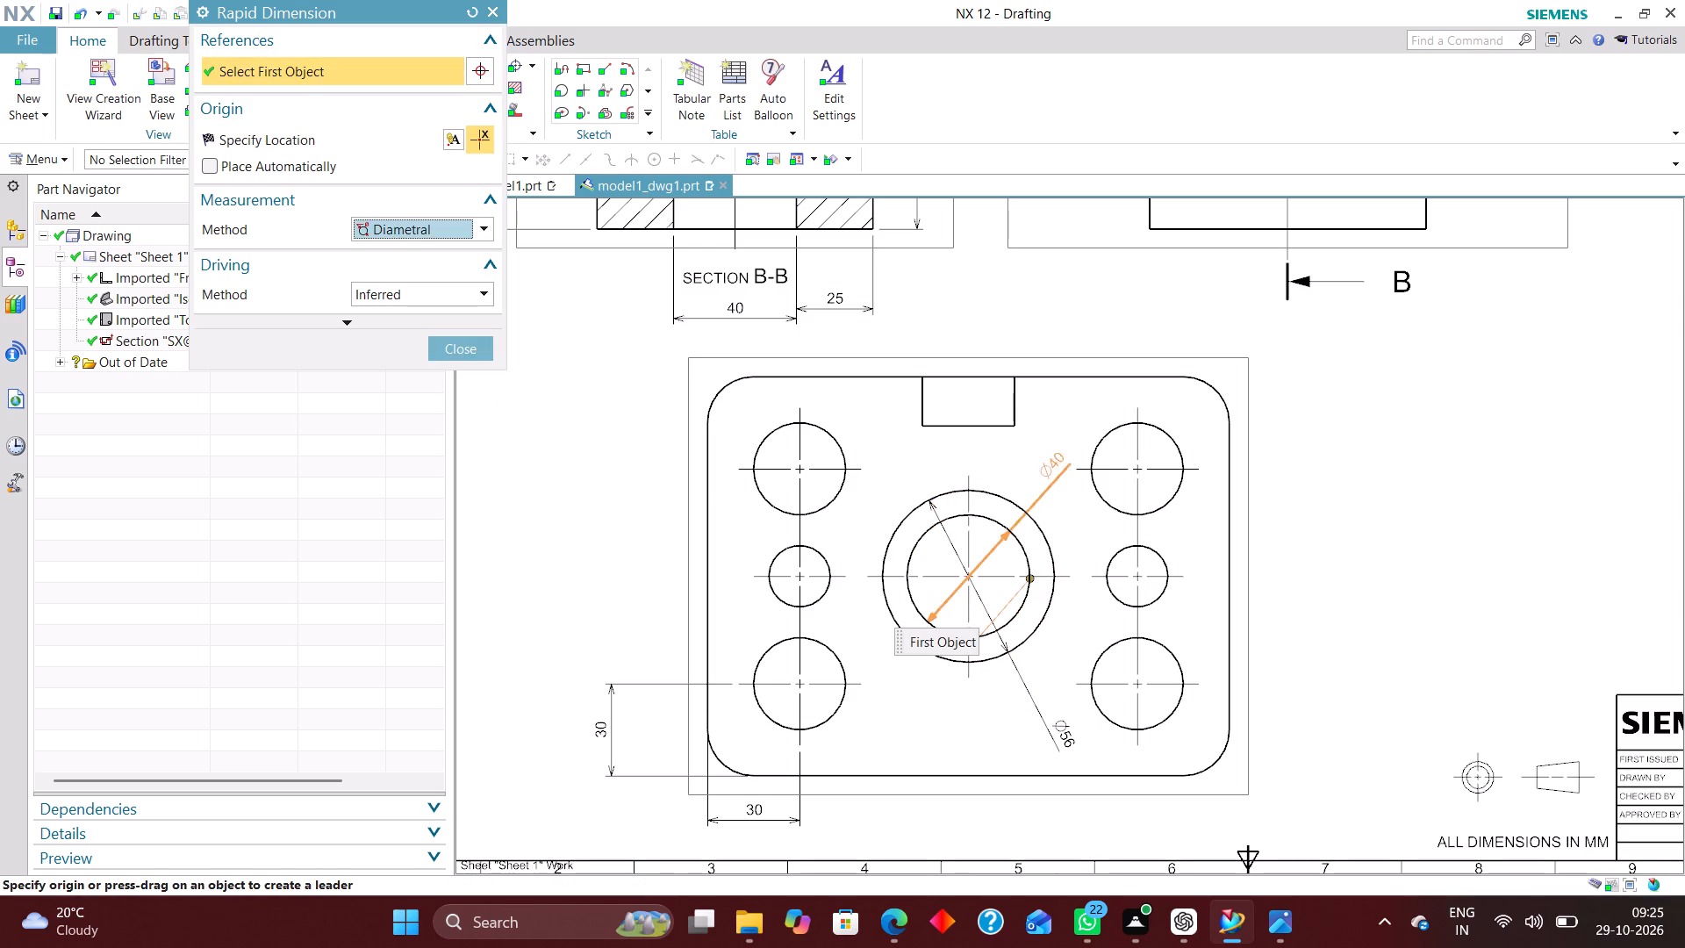
pyautogui.click(1060, 424)
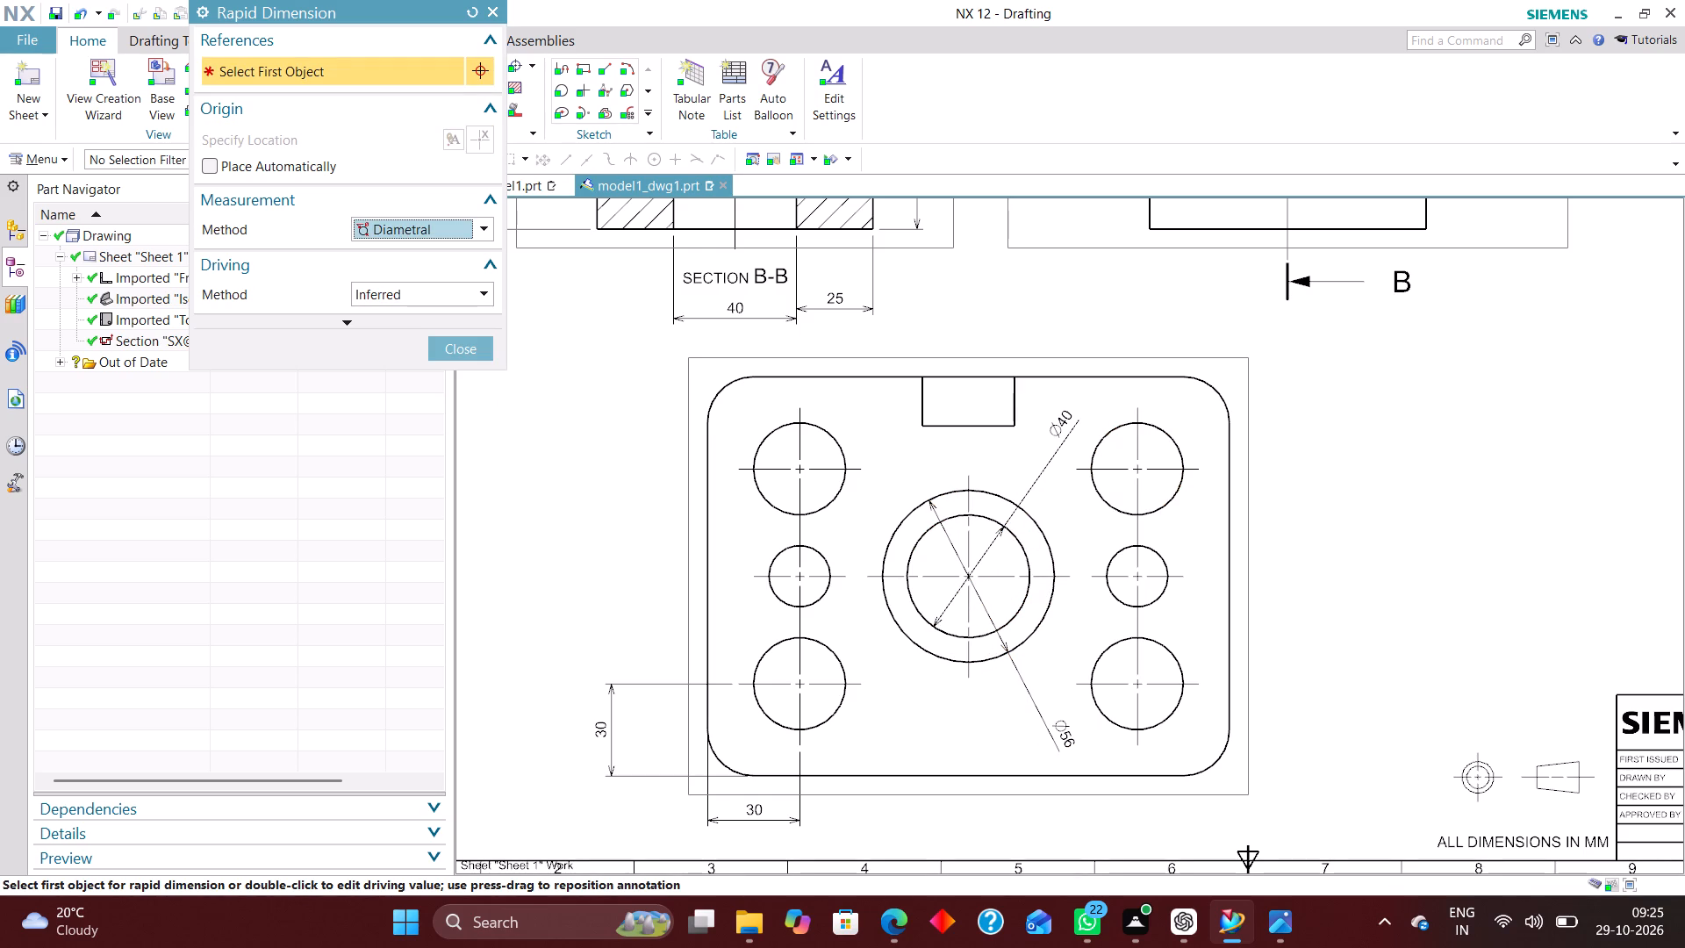
# Add diametral dimensions to the right-hand small hole and the lower-right large hole, placed outside the plate's right edge.
pyautogui.click(1161, 558)
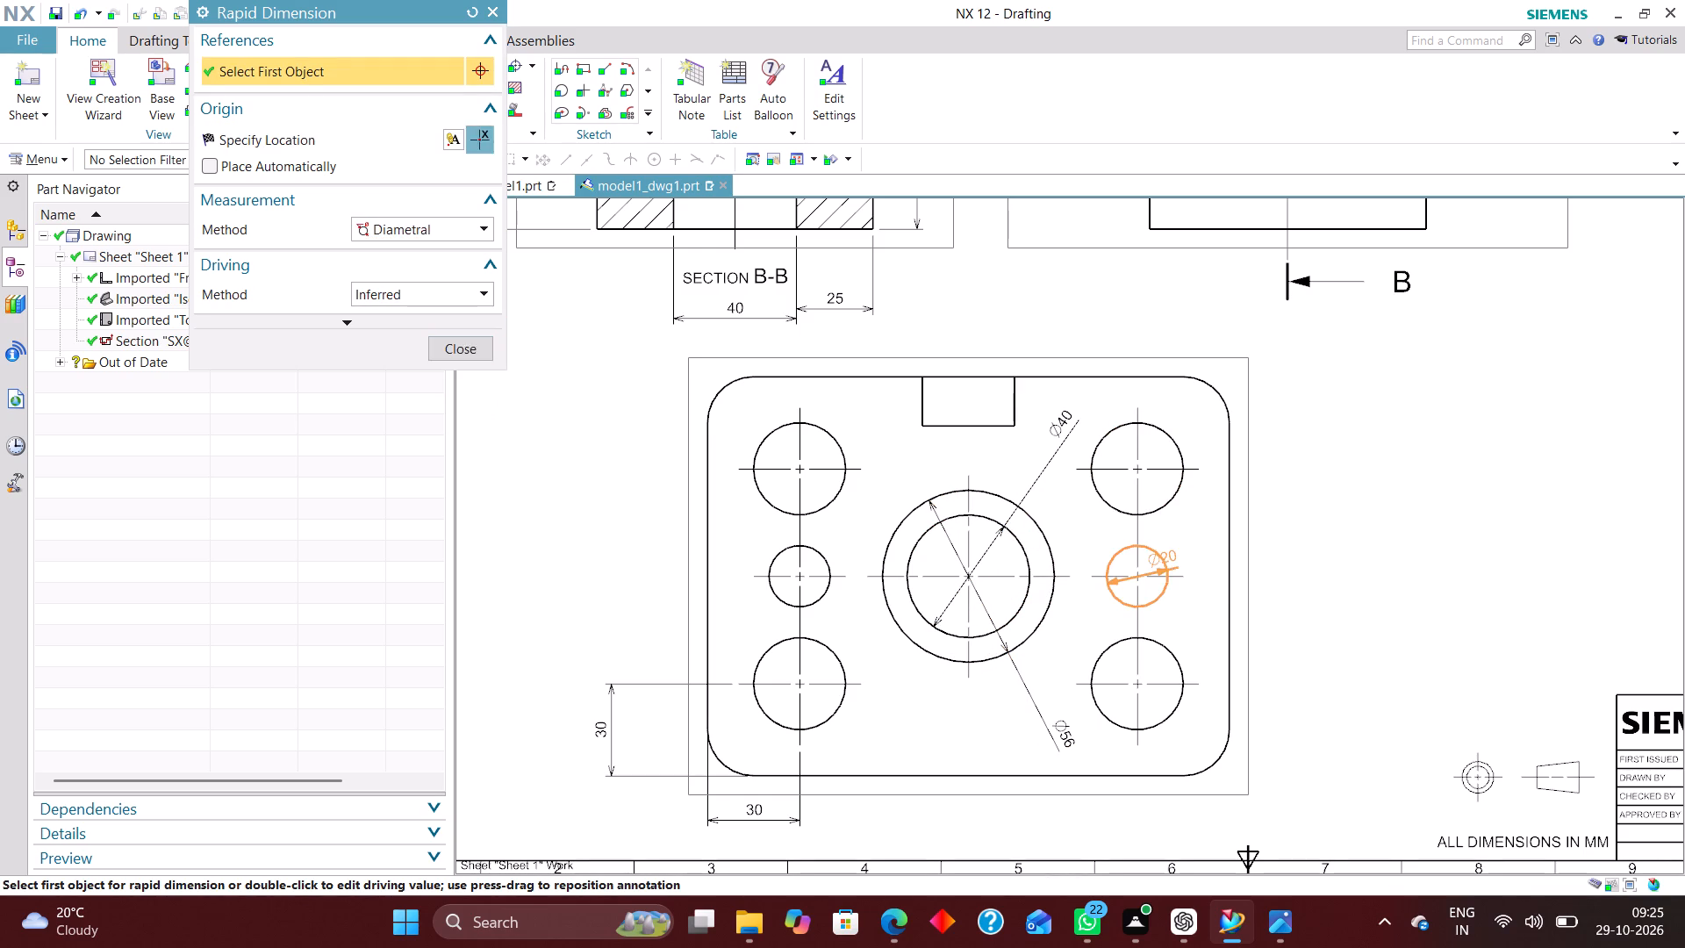
pyautogui.click(1366, 470)
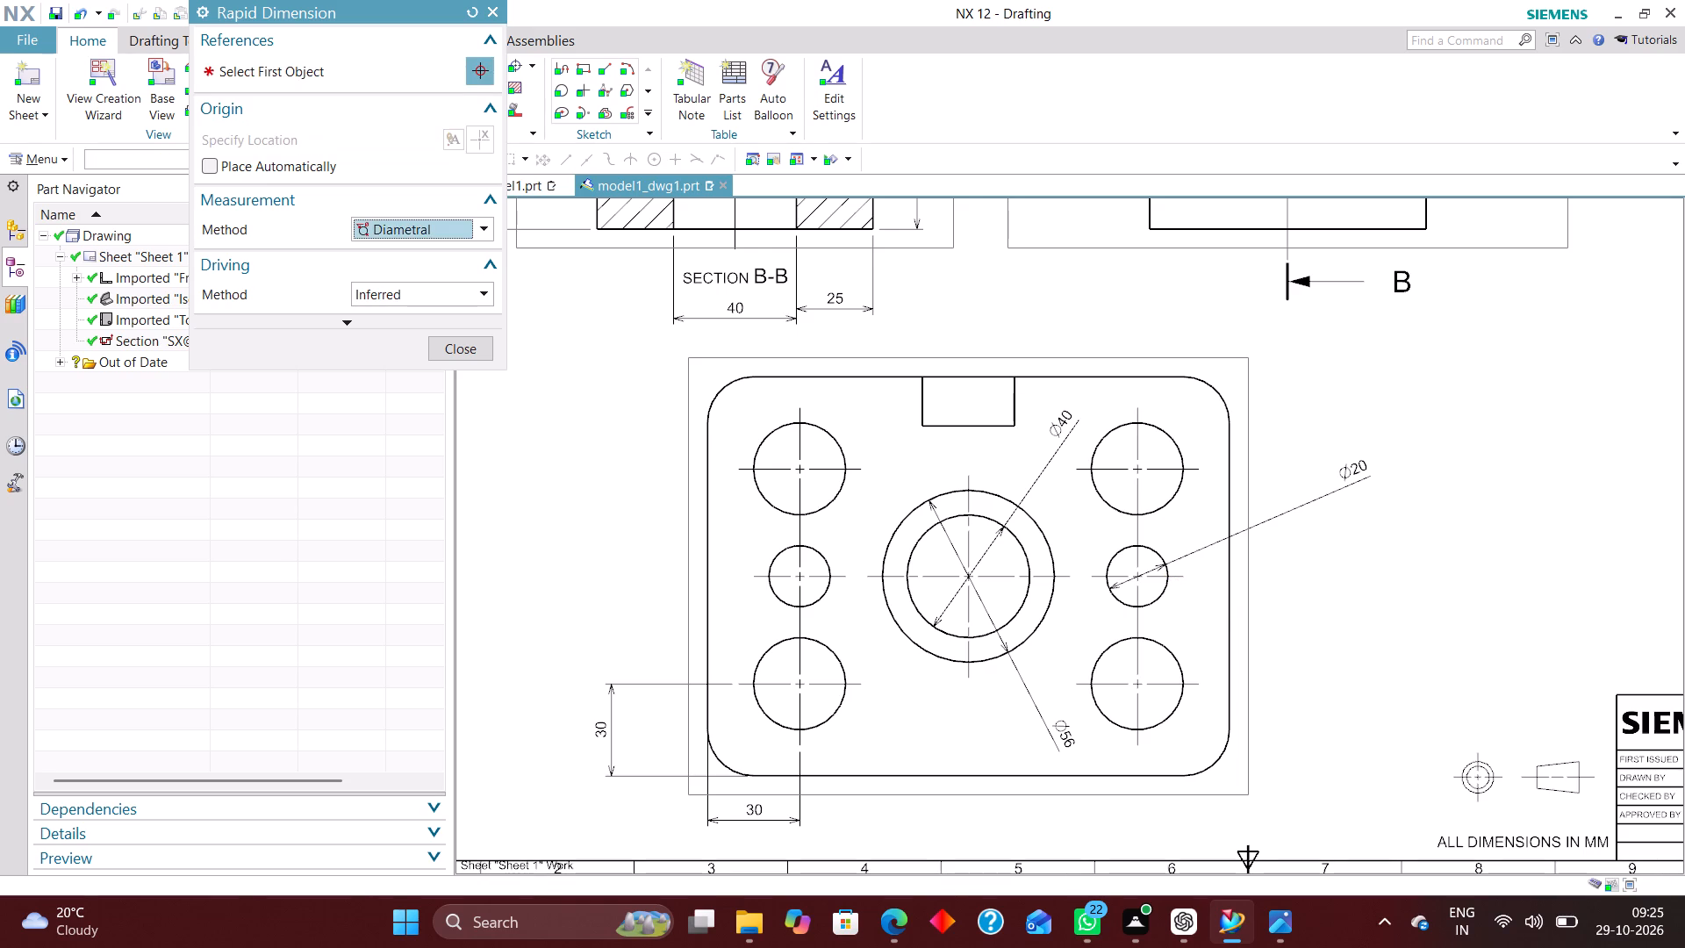
pyautogui.click(1179, 671)
pyautogui.click(1326, 613)
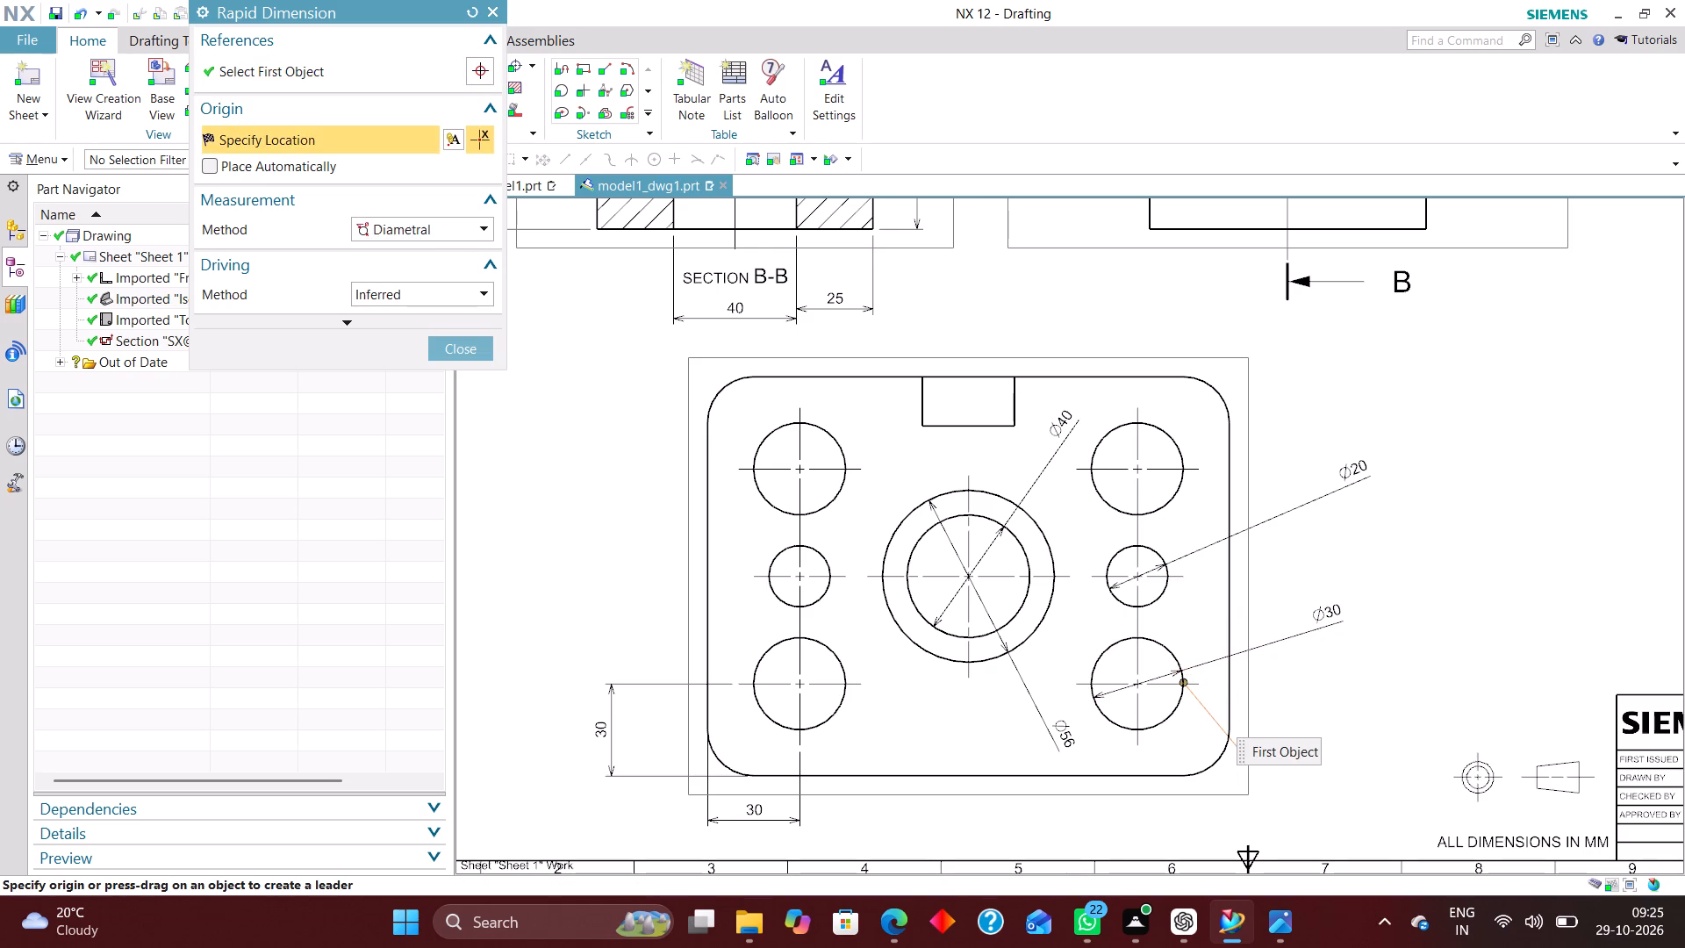
# Add a radial dimension to the plate's upper-right corner in the top view, placed outside the corner.
pyautogui.scroll(-1, 1102, 691)
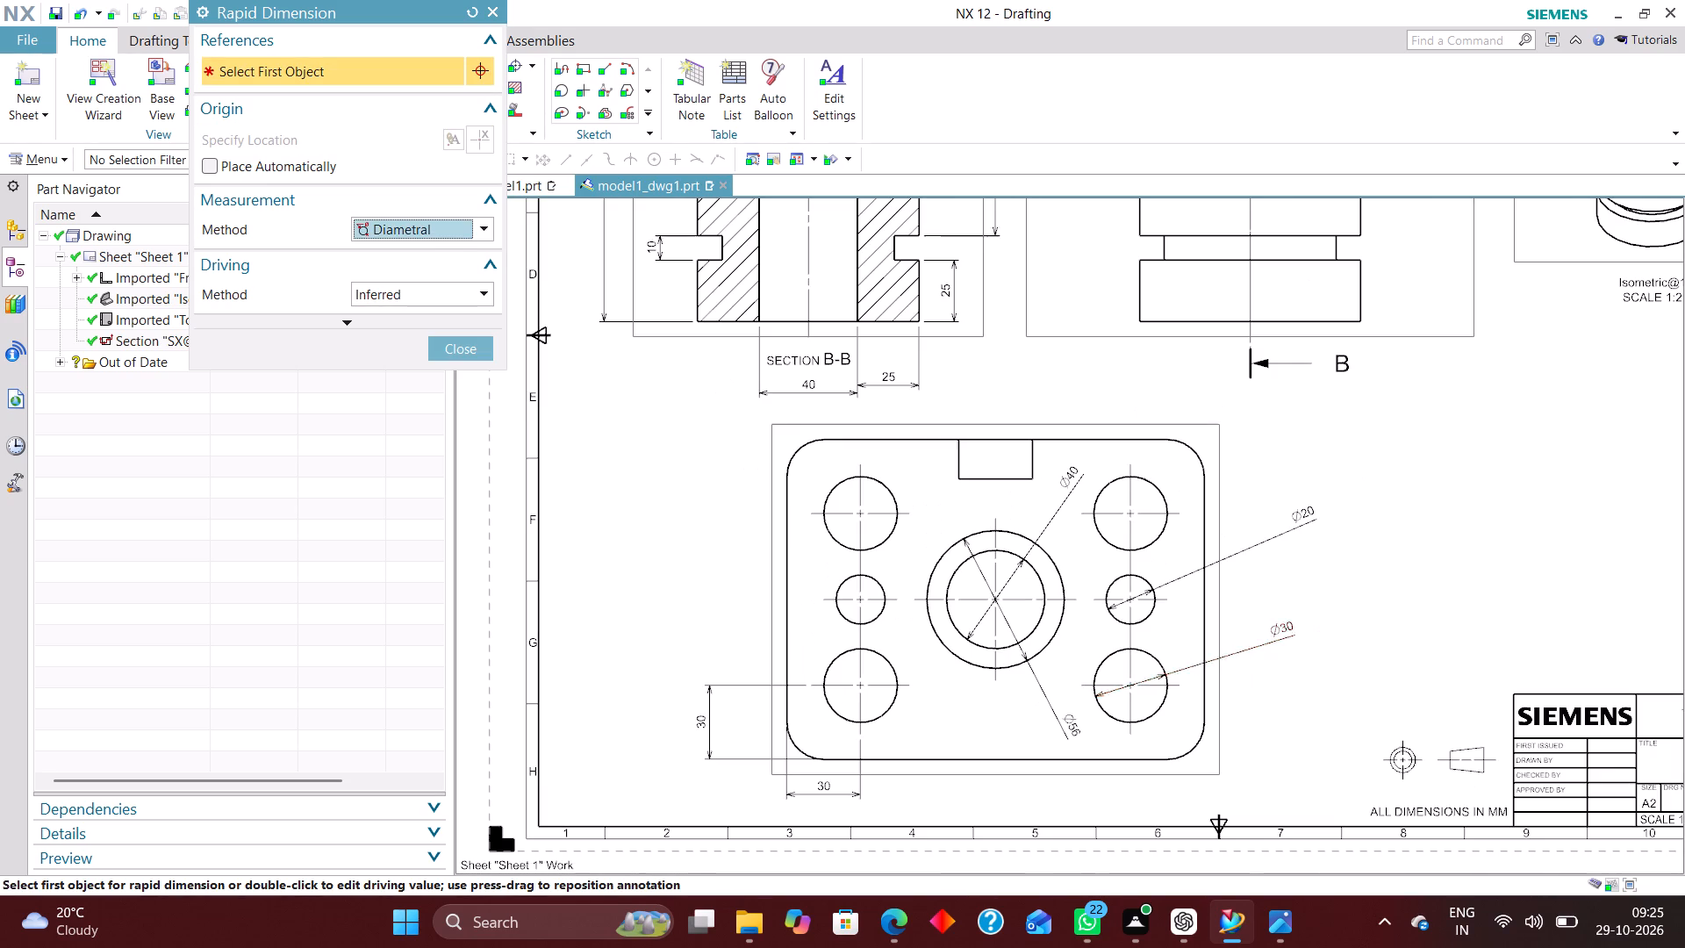
pyautogui.click(482, 226)
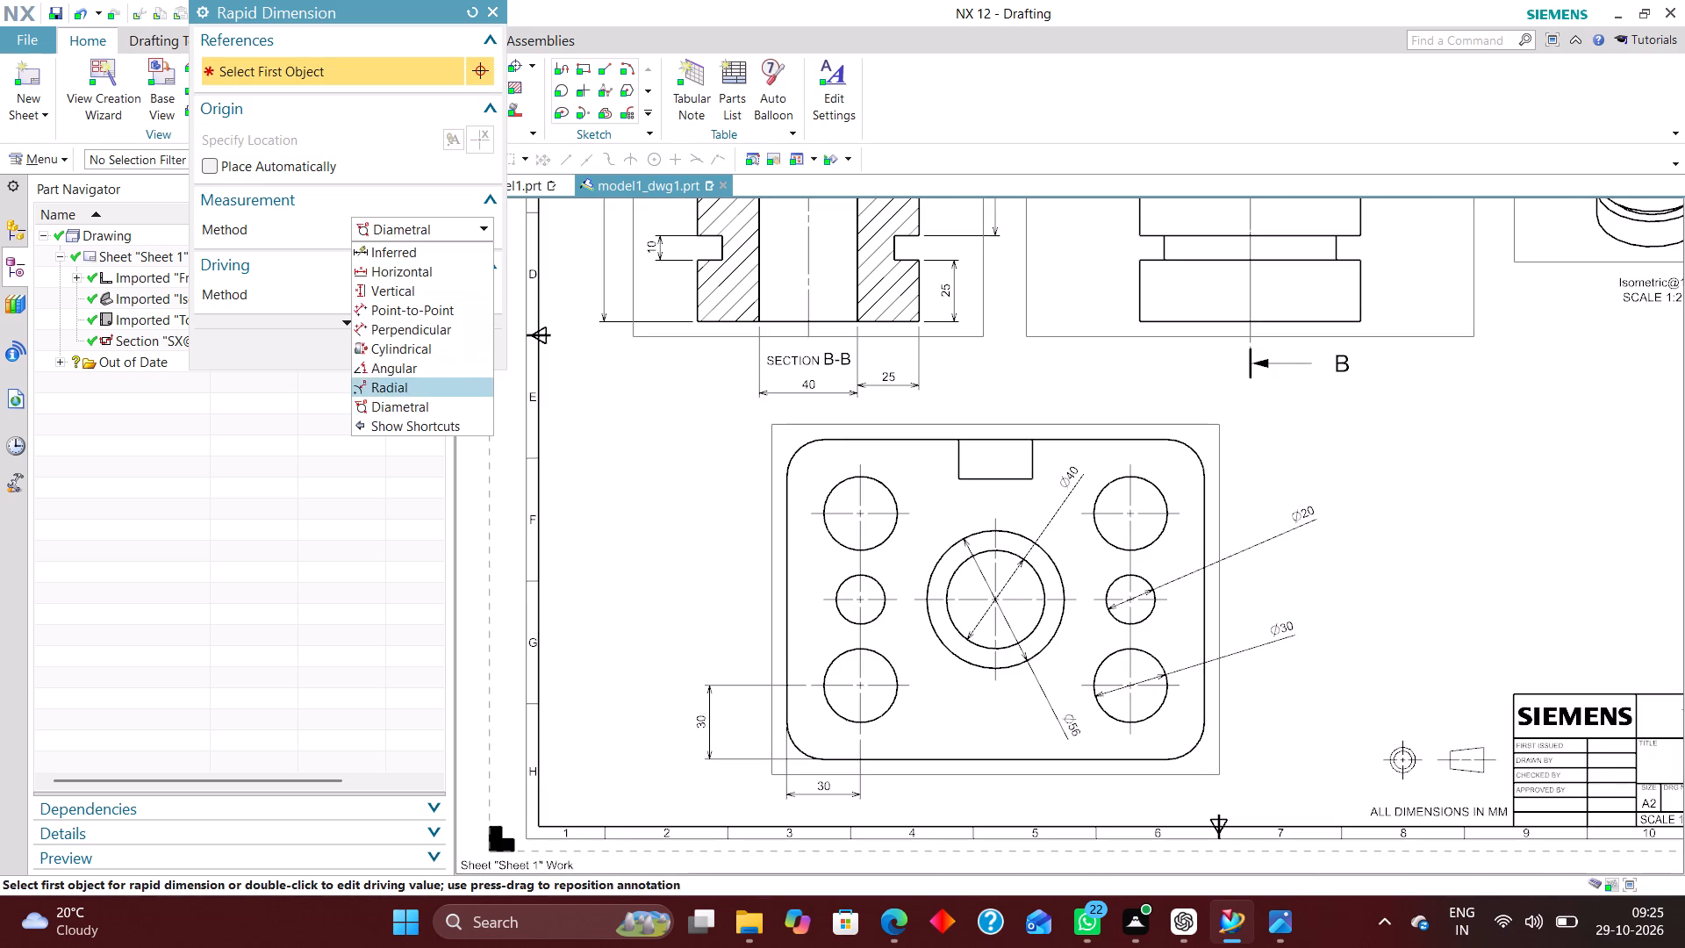
pyautogui.click(412, 387)
pyautogui.scroll(-2, 730, 607)
pyautogui.scroll(4, 1025, 541)
pyautogui.click(1022, 484)
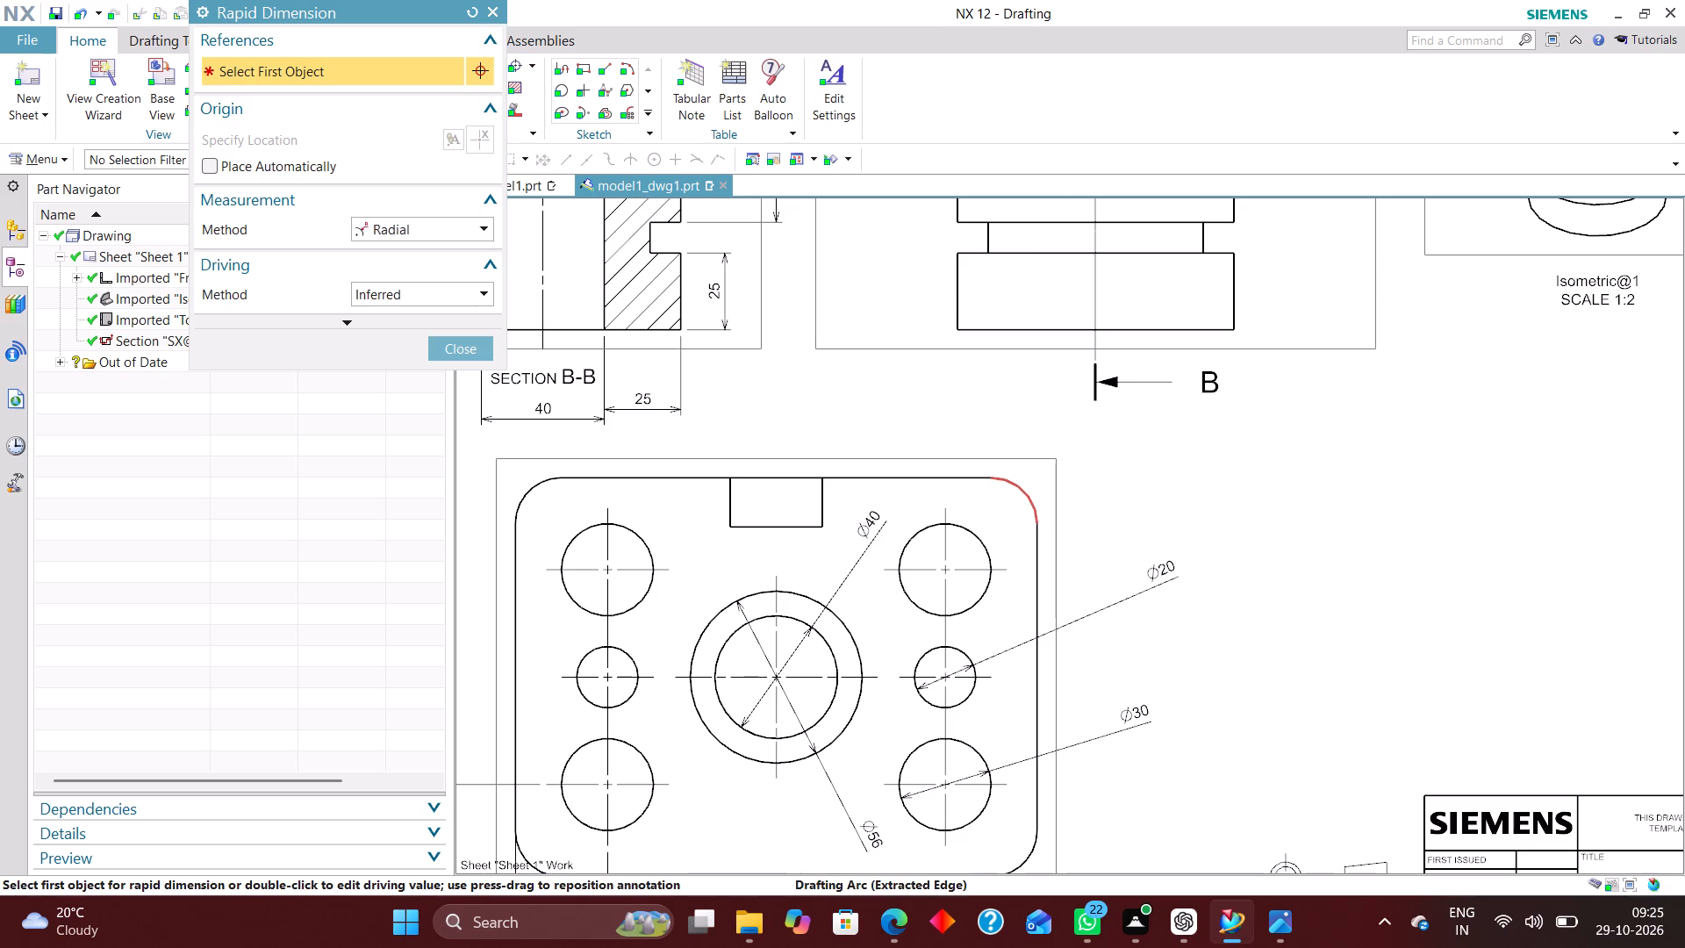
pyautogui.click(1114, 434)
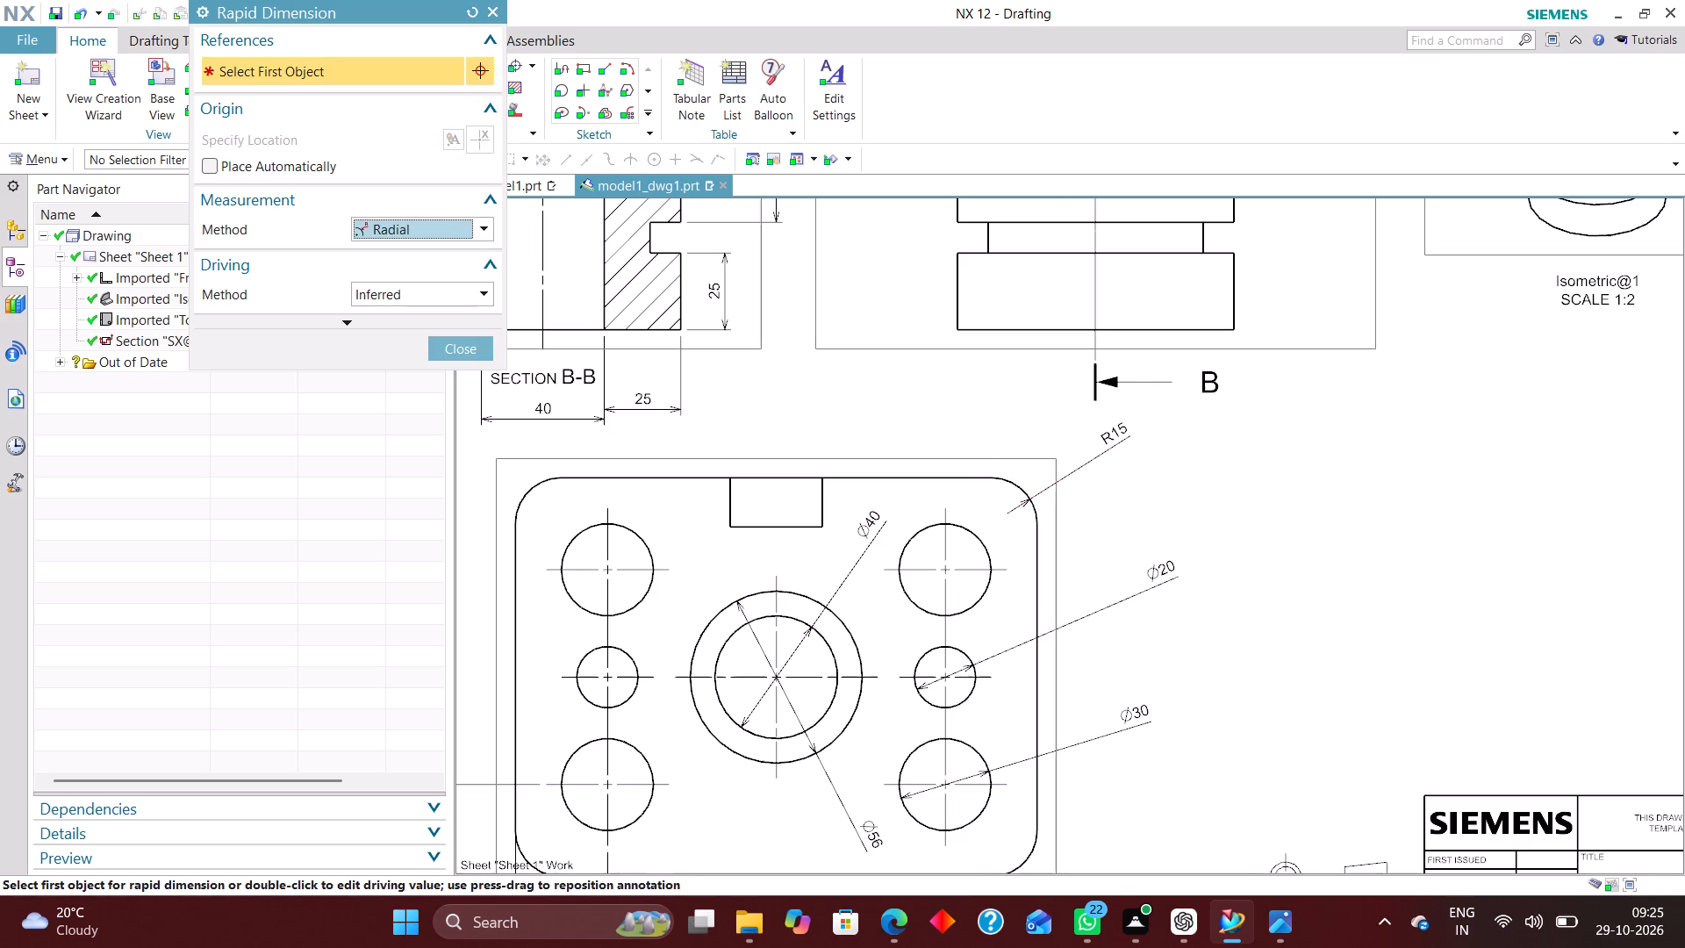
# With the Inferred method, dimension the lug's depth from the plate's top edge in the top view, placing the text above the plate.
pyautogui.scroll(-2, 987, 672)
pyautogui.click(481, 227)
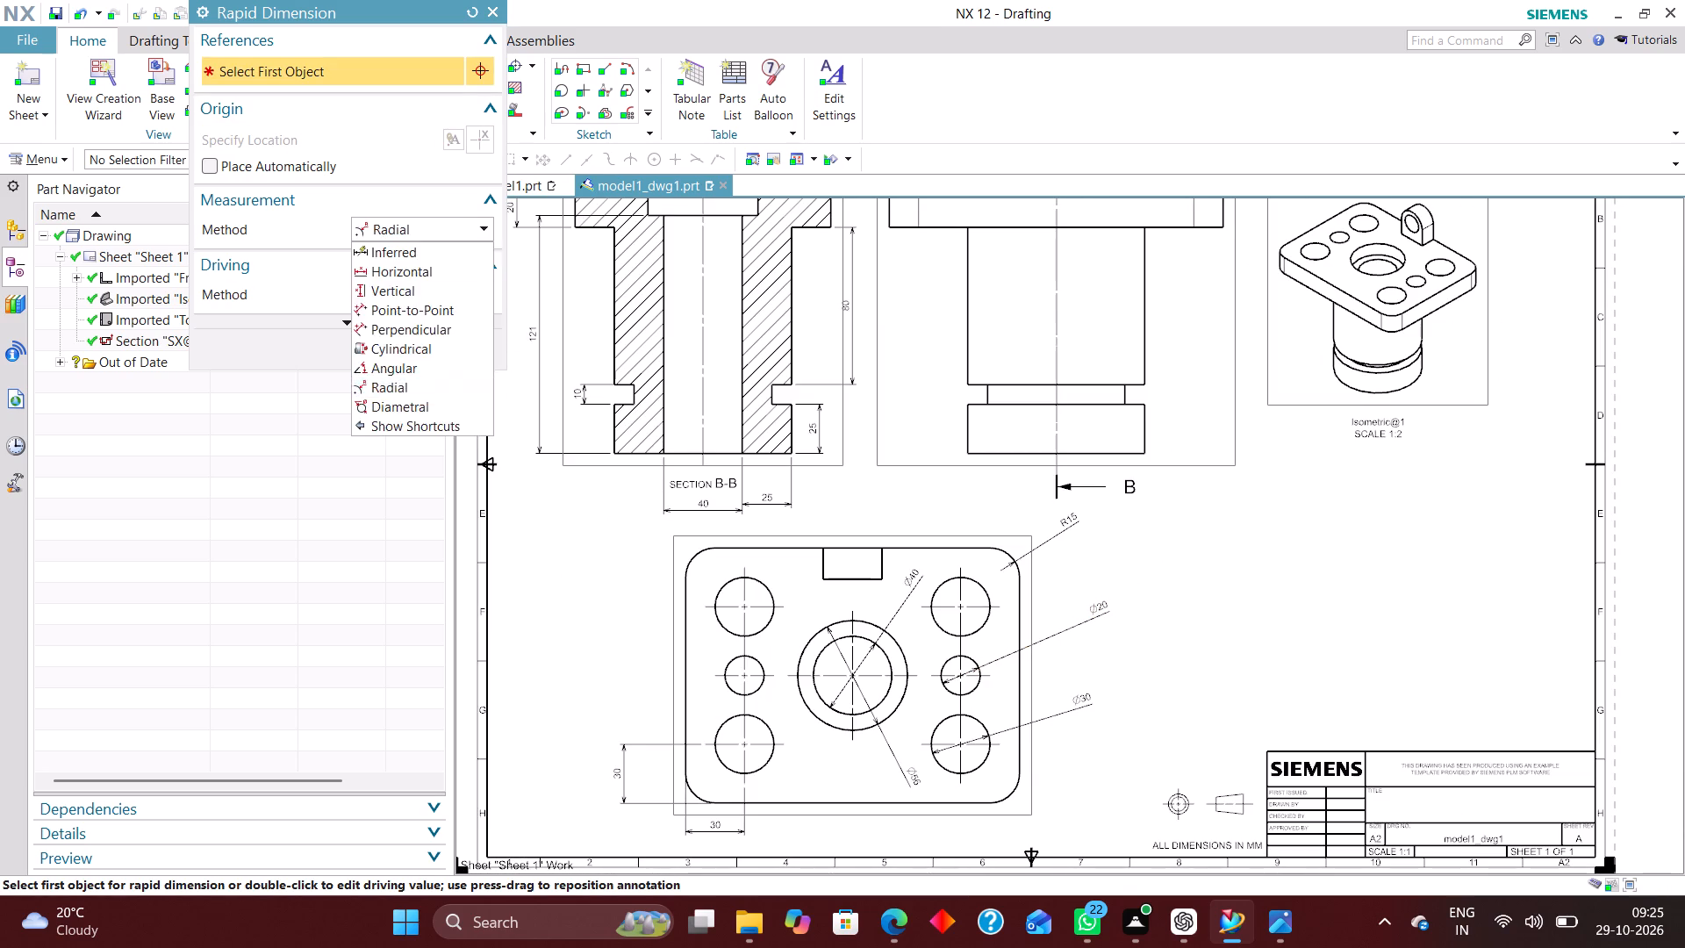
pyautogui.click(458, 248)
pyautogui.scroll(6, 905, 584)
pyautogui.click(819, 577)
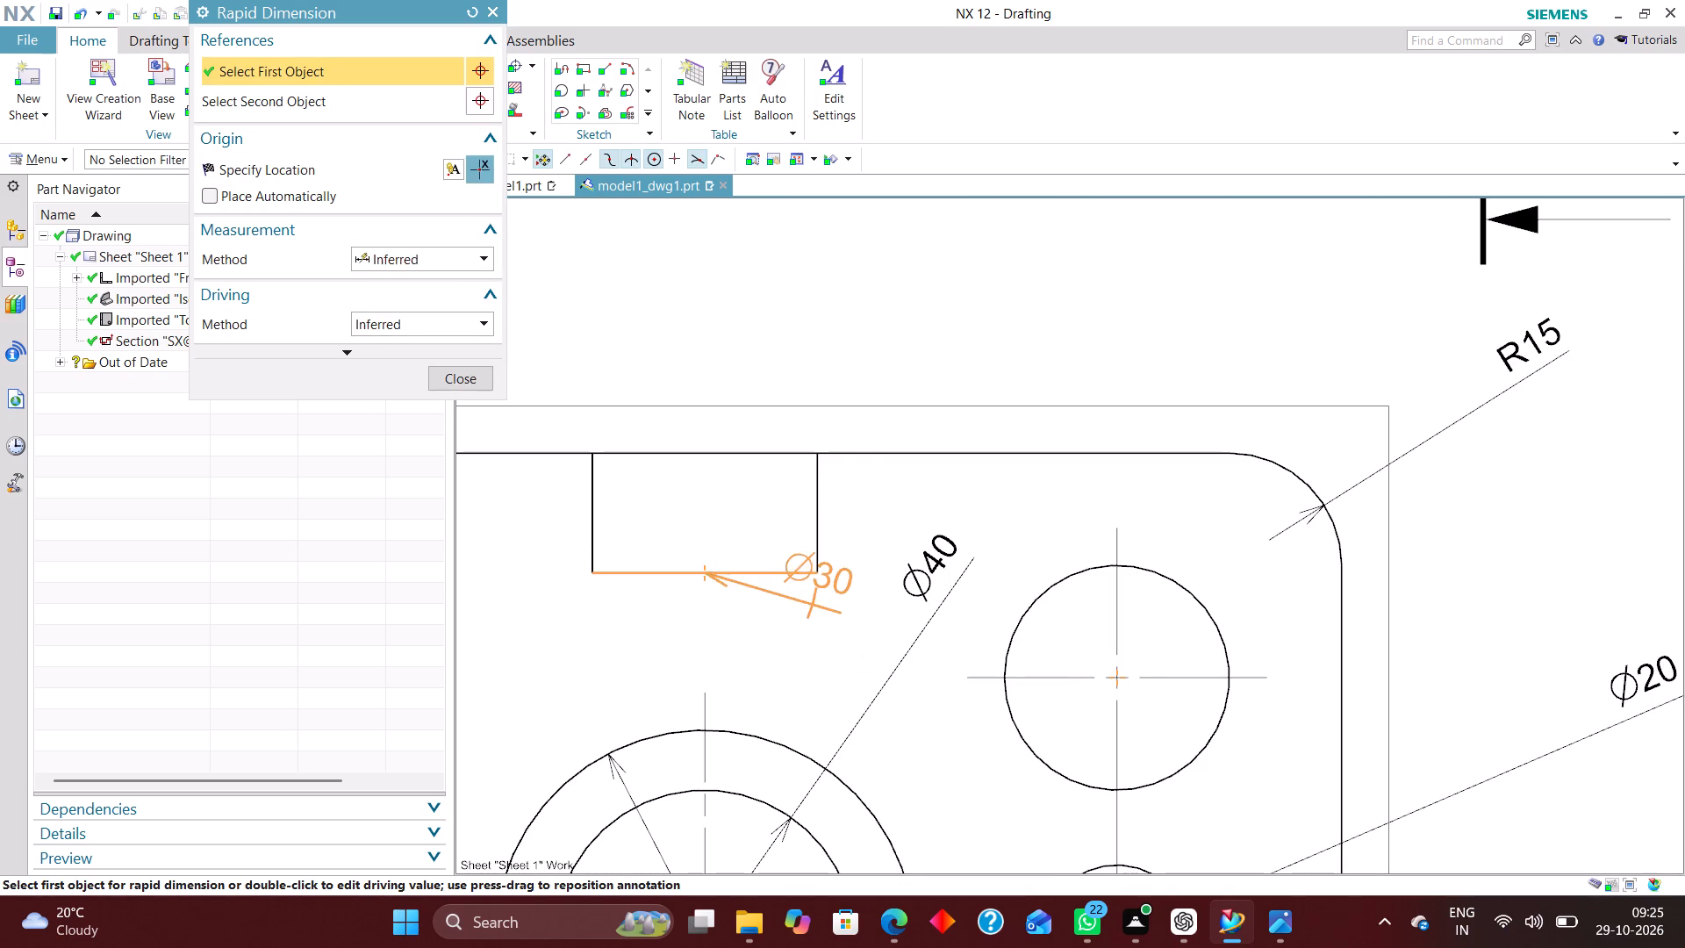
pyautogui.click(820, 452)
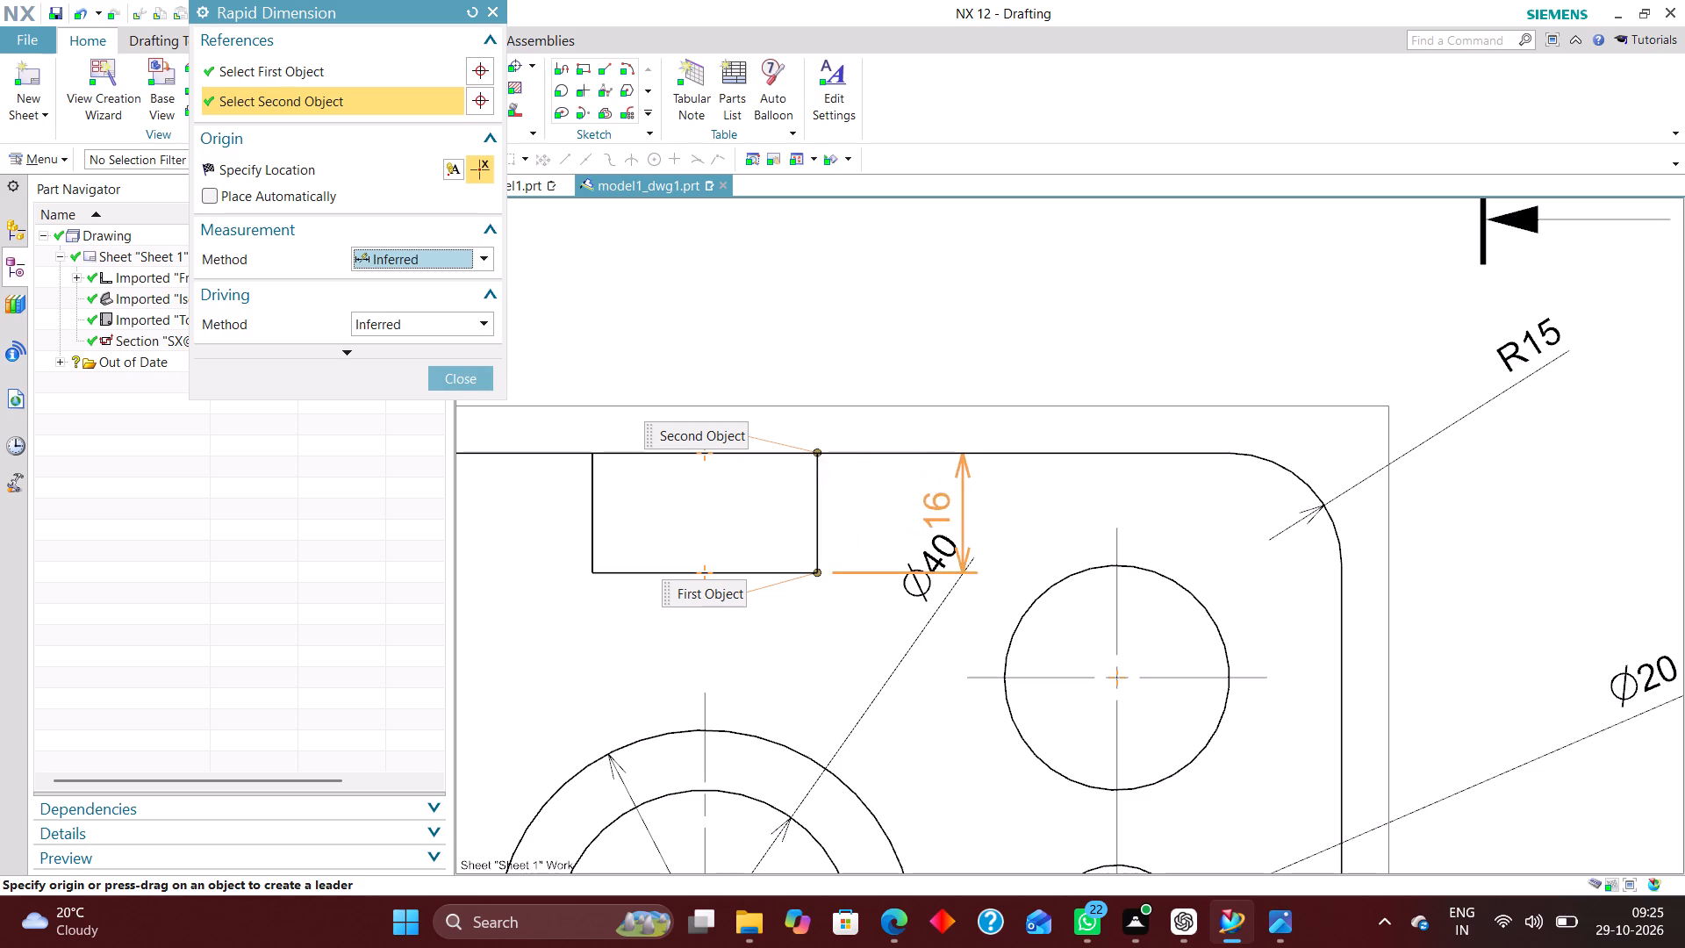
pyautogui.click(836, 326)
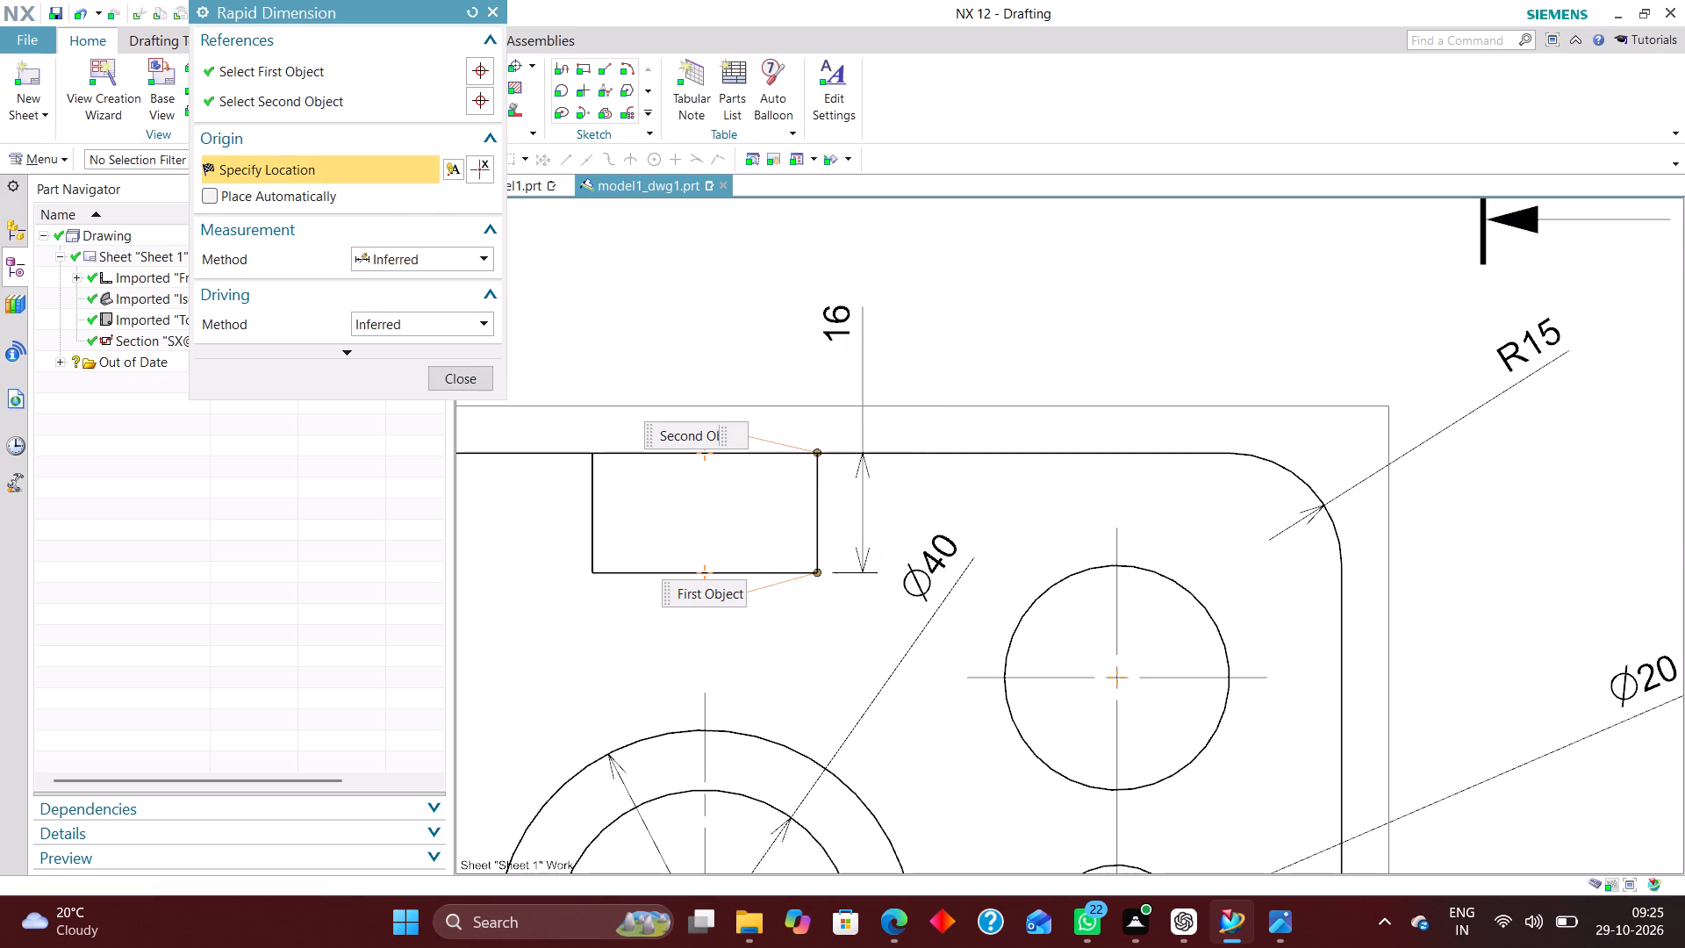
pyautogui.click(478, 380)
# Examine the section, front, top and isometric views and their dimensions across the sheet.
pyautogui.scroll(-2, 883, 410)
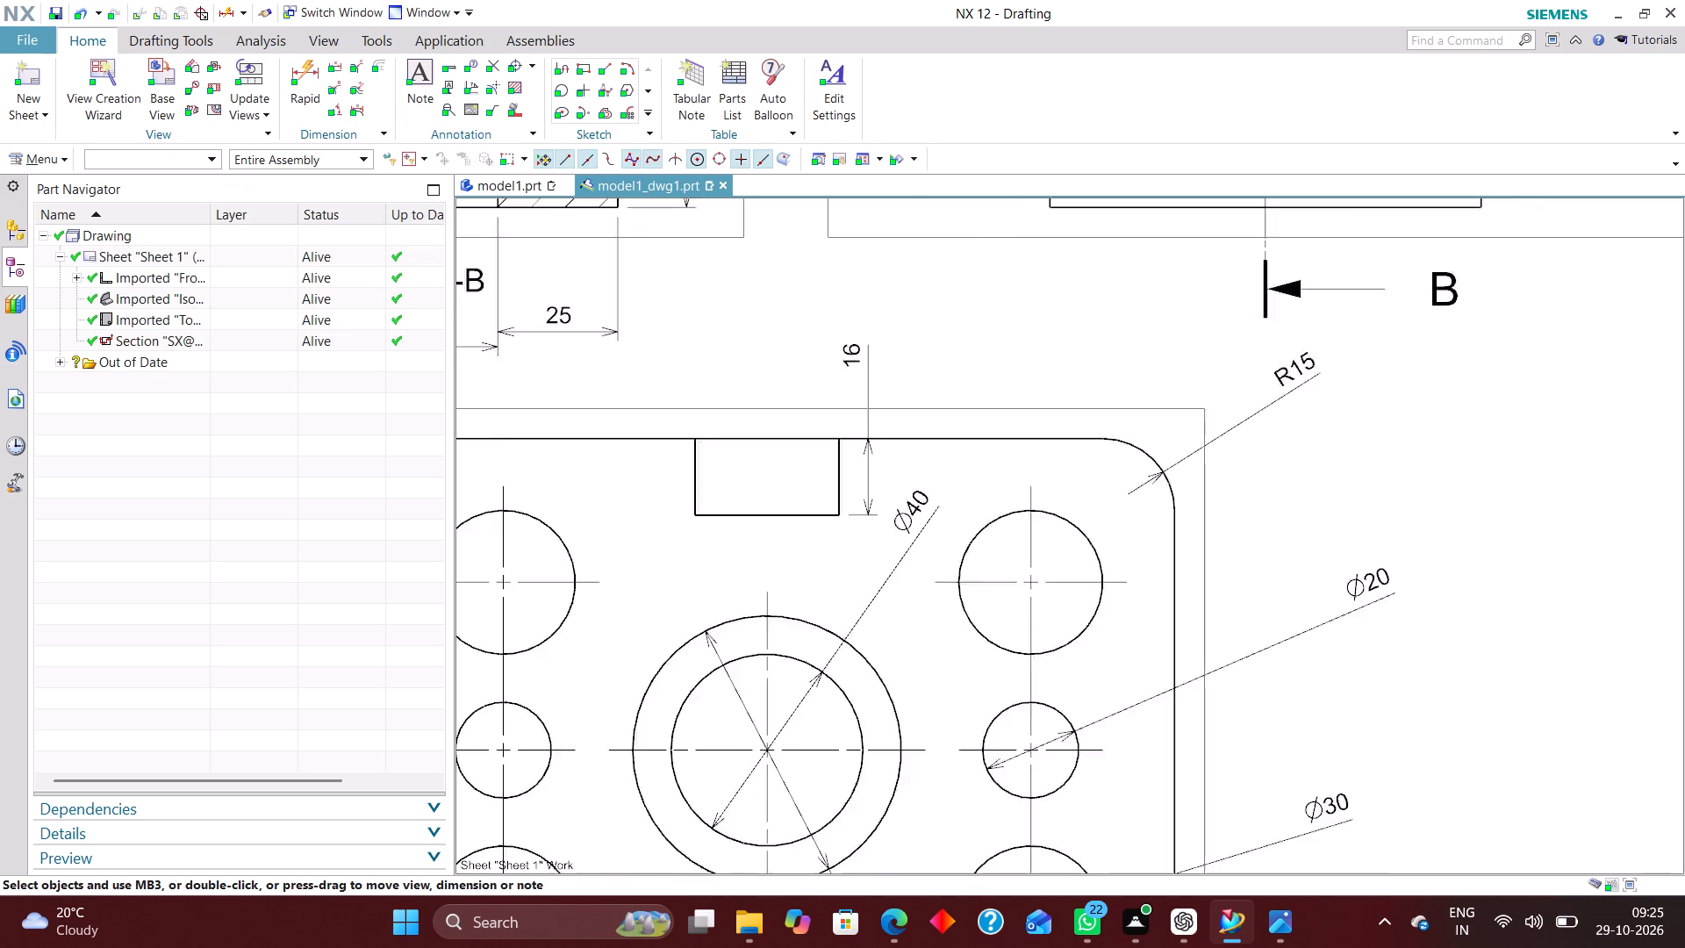
pyautogui.scroll(-2, 856, 421)
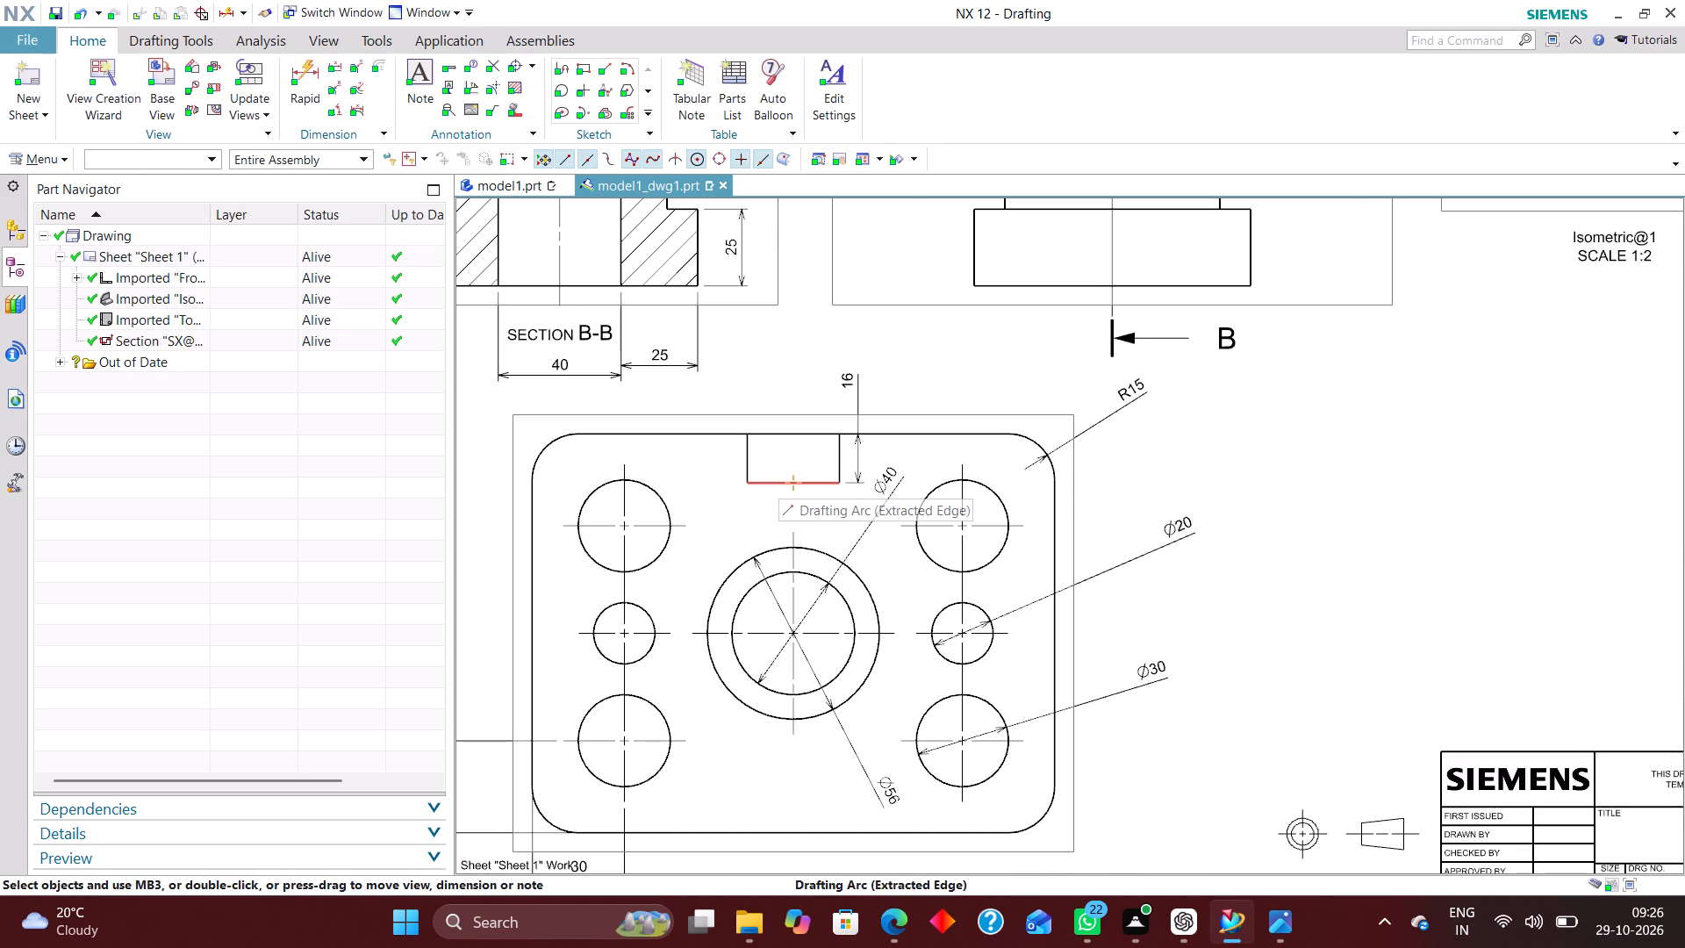
pyautogui.scroll(-4, 881, 521)
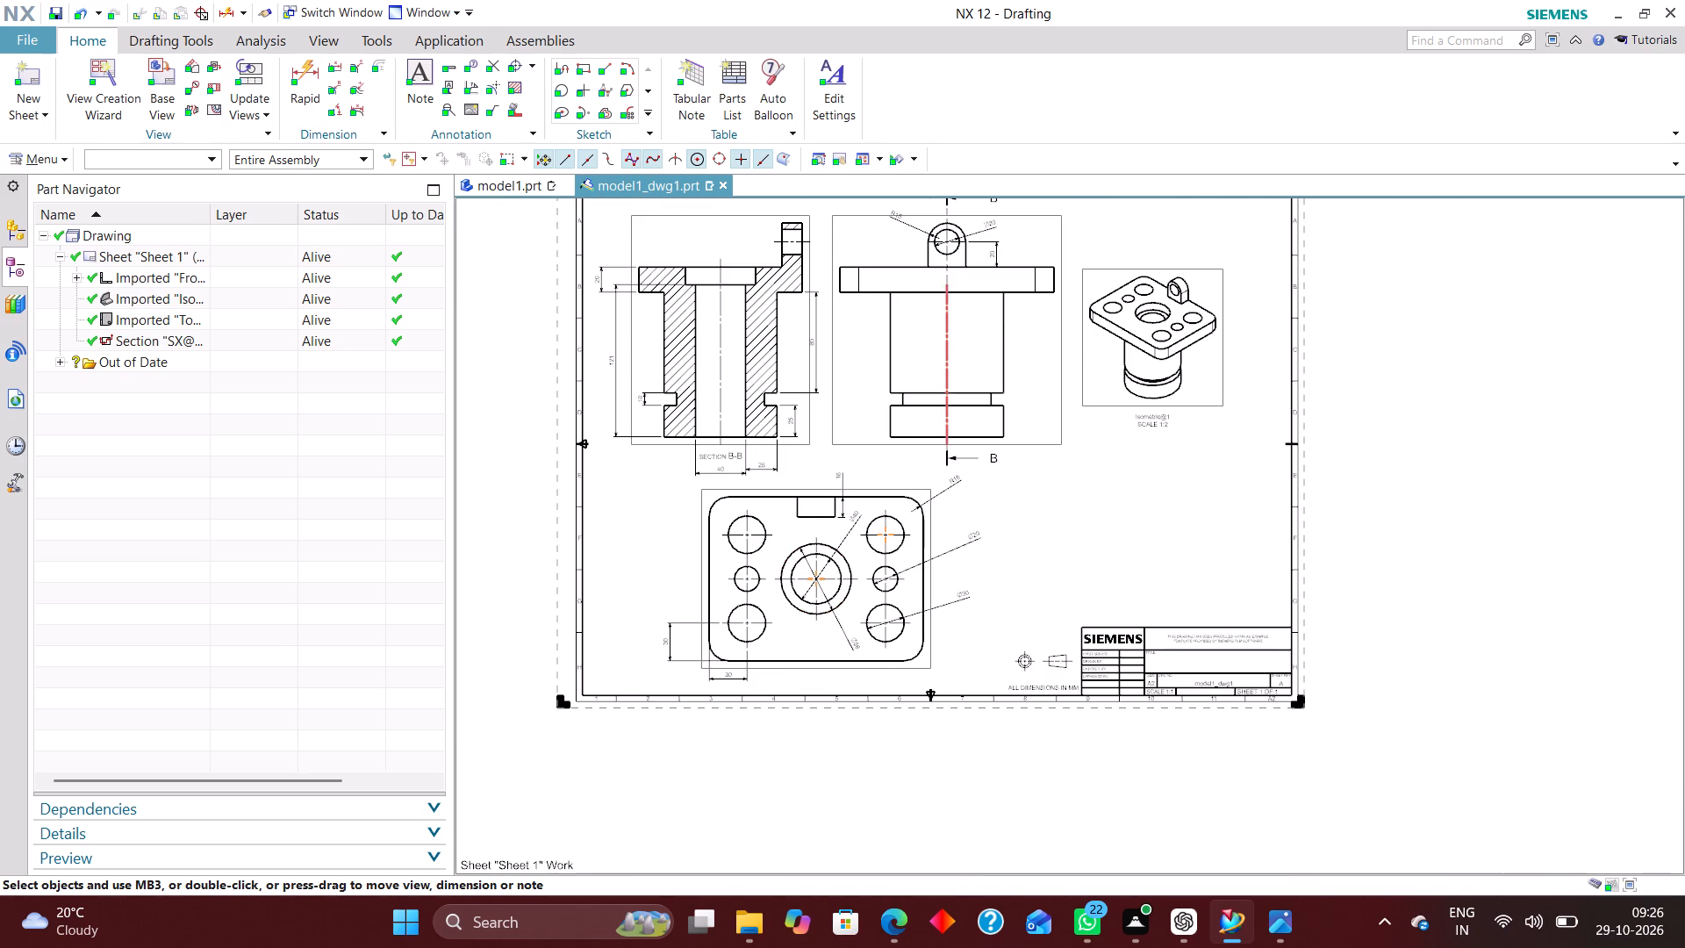
pyautogui.scroll(-1, 946, 296)
pyautogui.scroll(4, 932, 219)
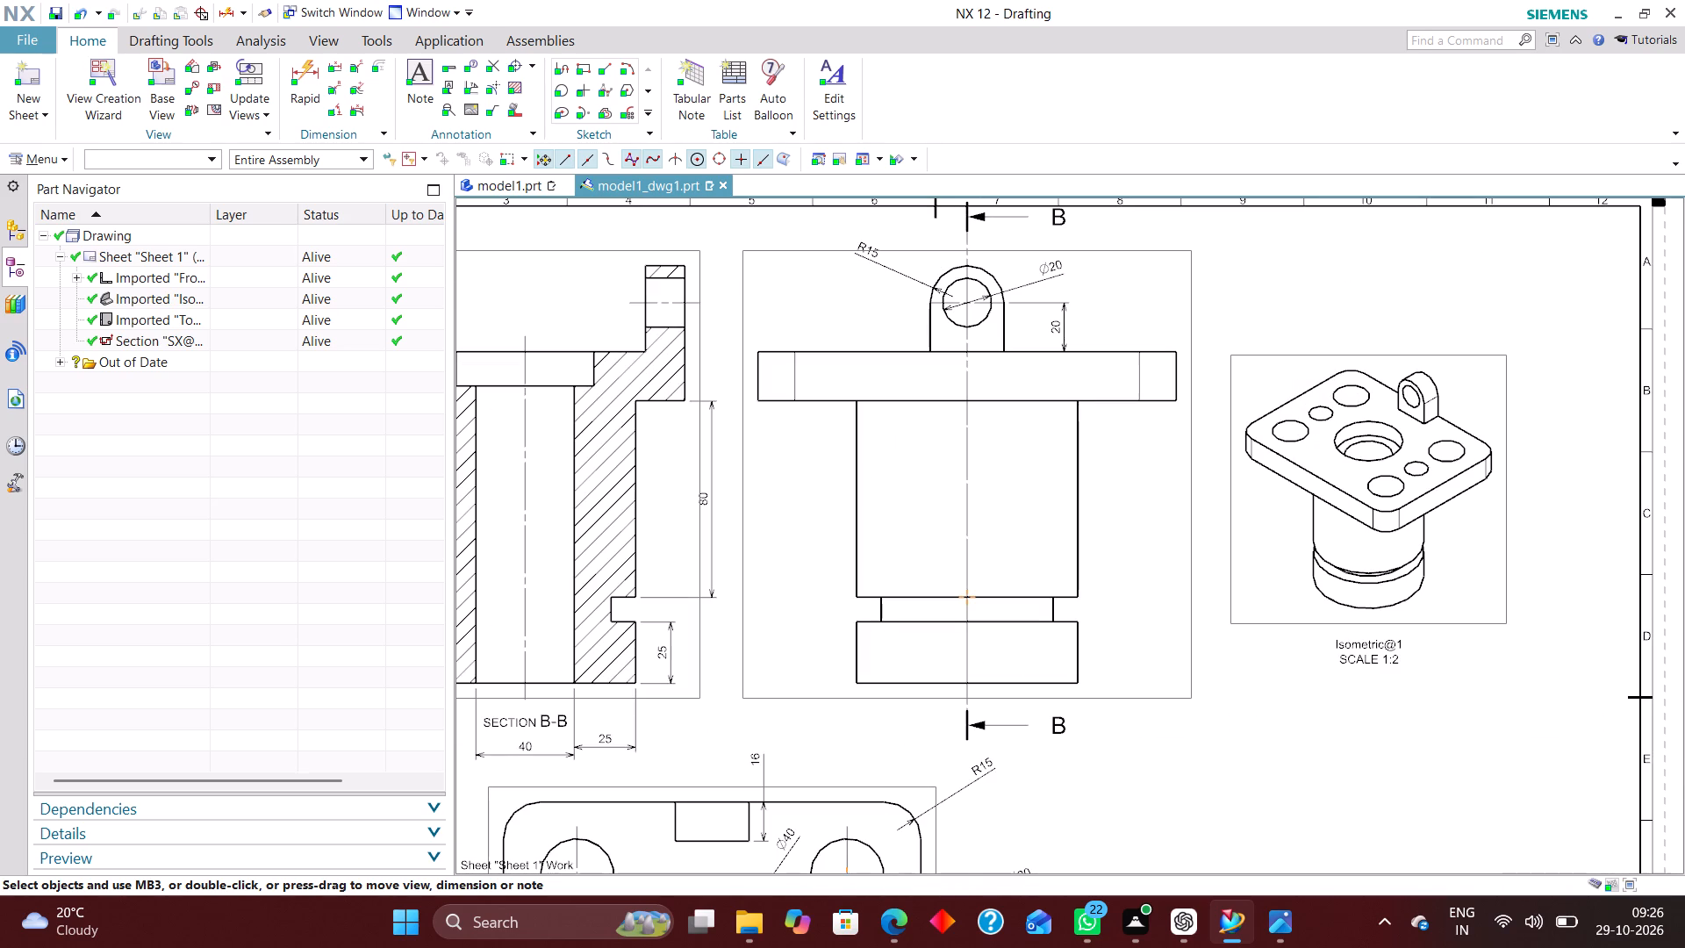
pyautogui.scroll(-1, 936, 263)
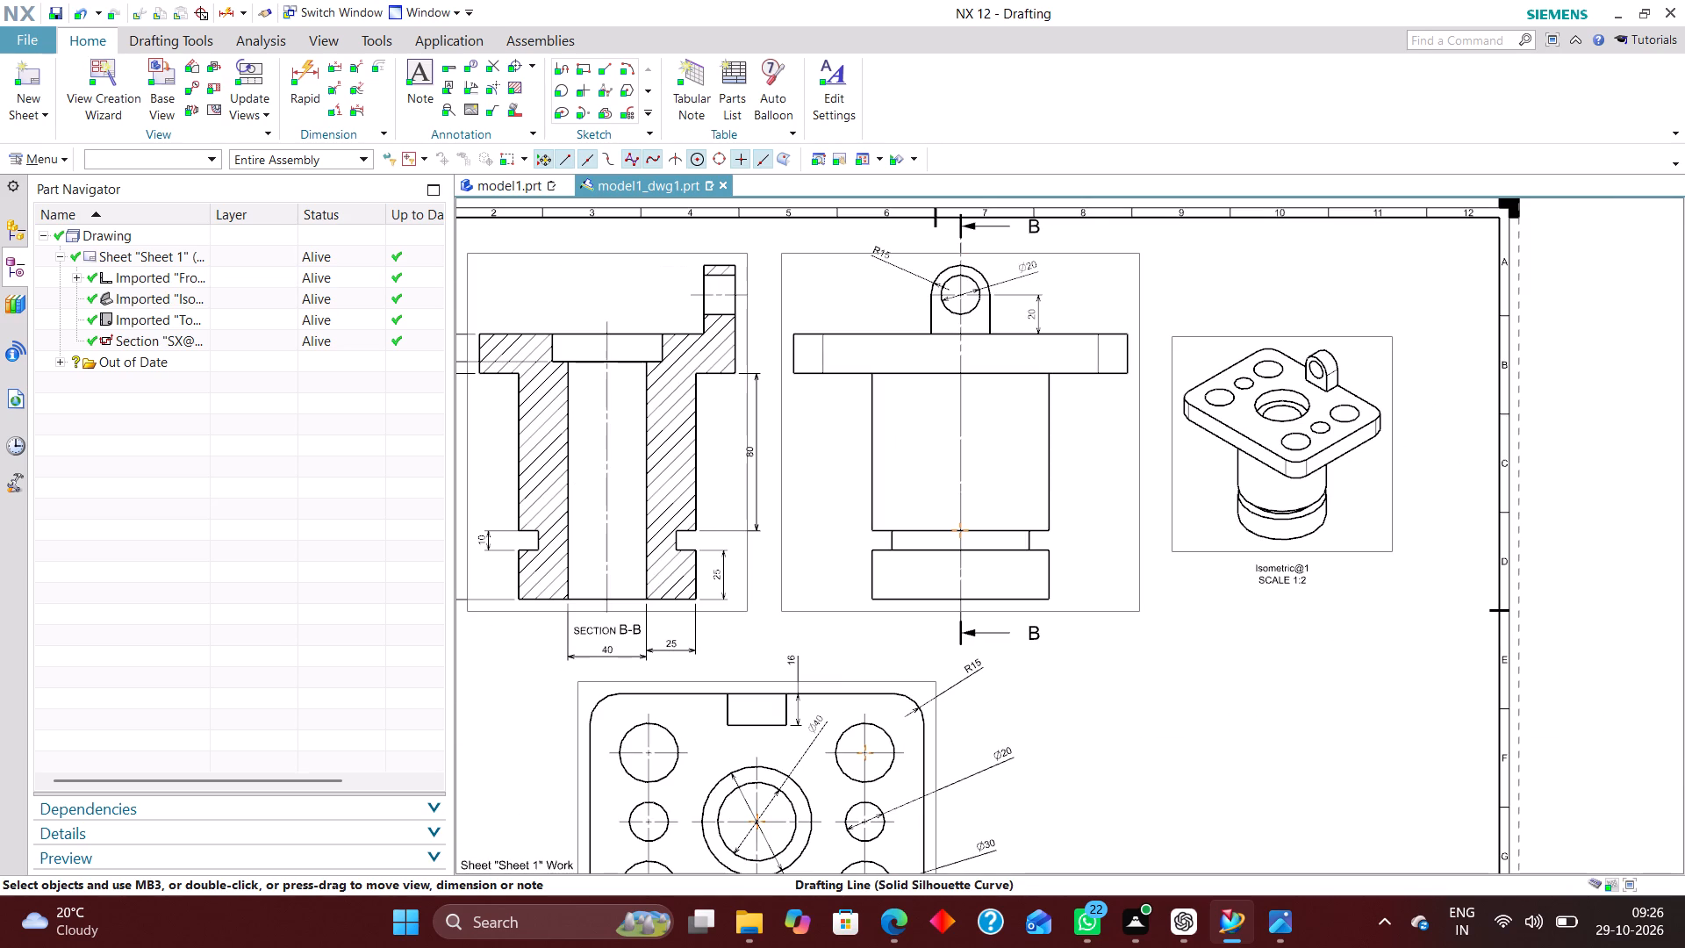
pyautogui.scroll(-1, 1000, 443)
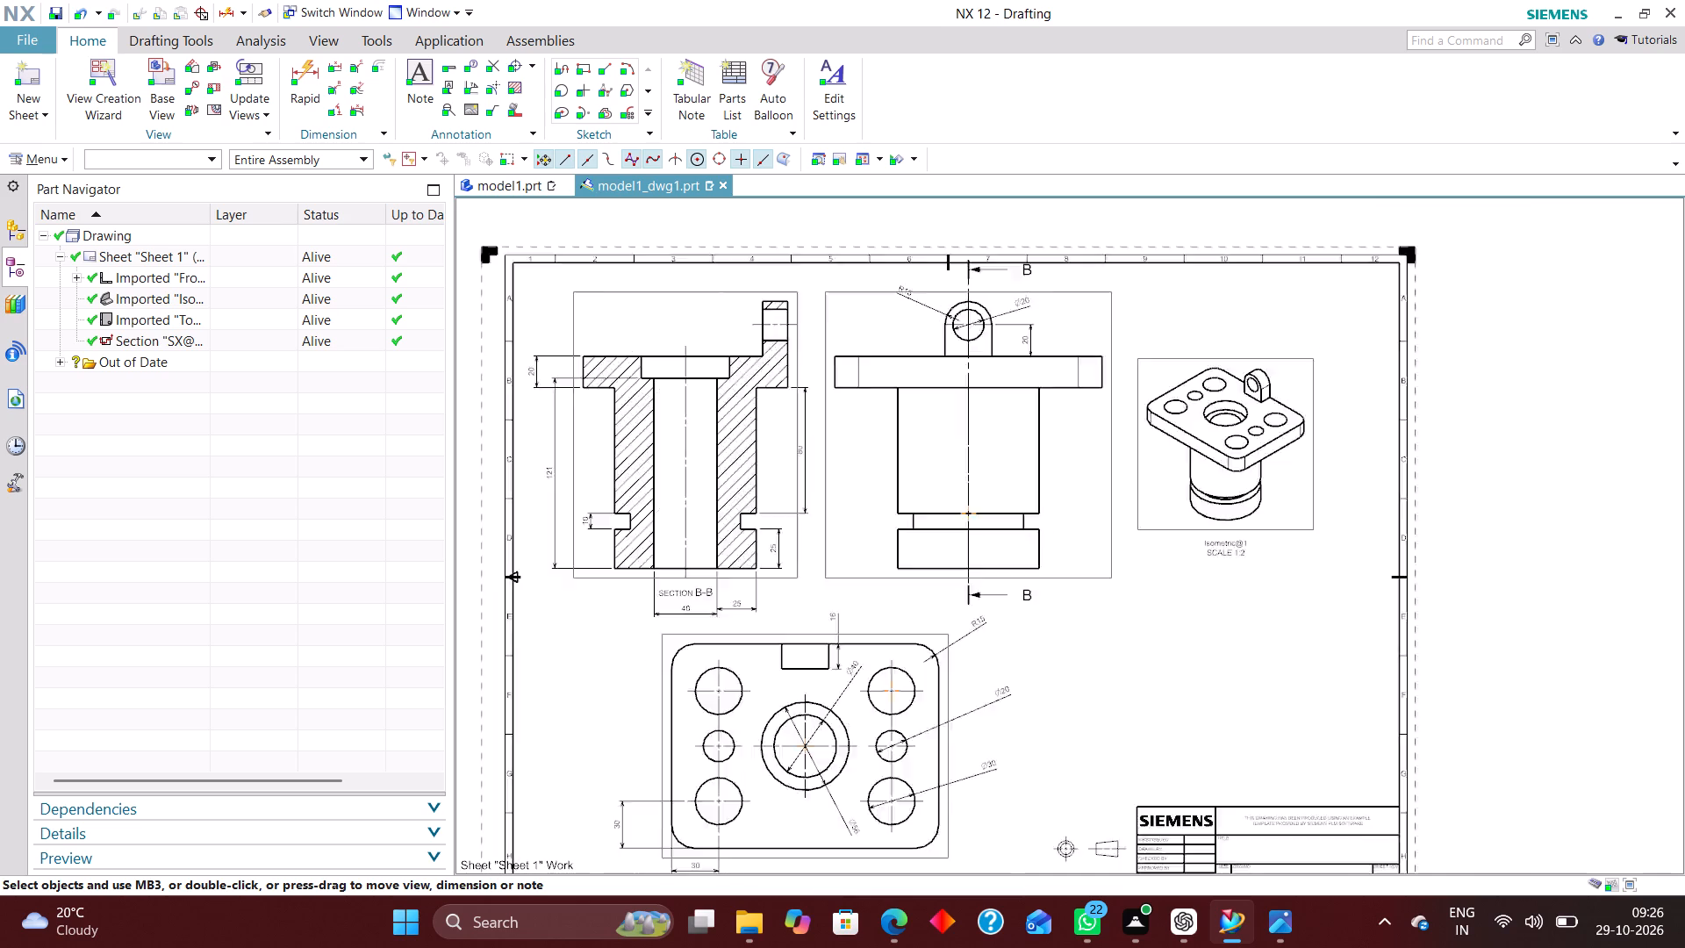
pyautogui.scroll(-2, 1000, 443)
pyautogui.scroll(3, 1037, 509)
pyautogui.scroll(-2, 1112, 499)
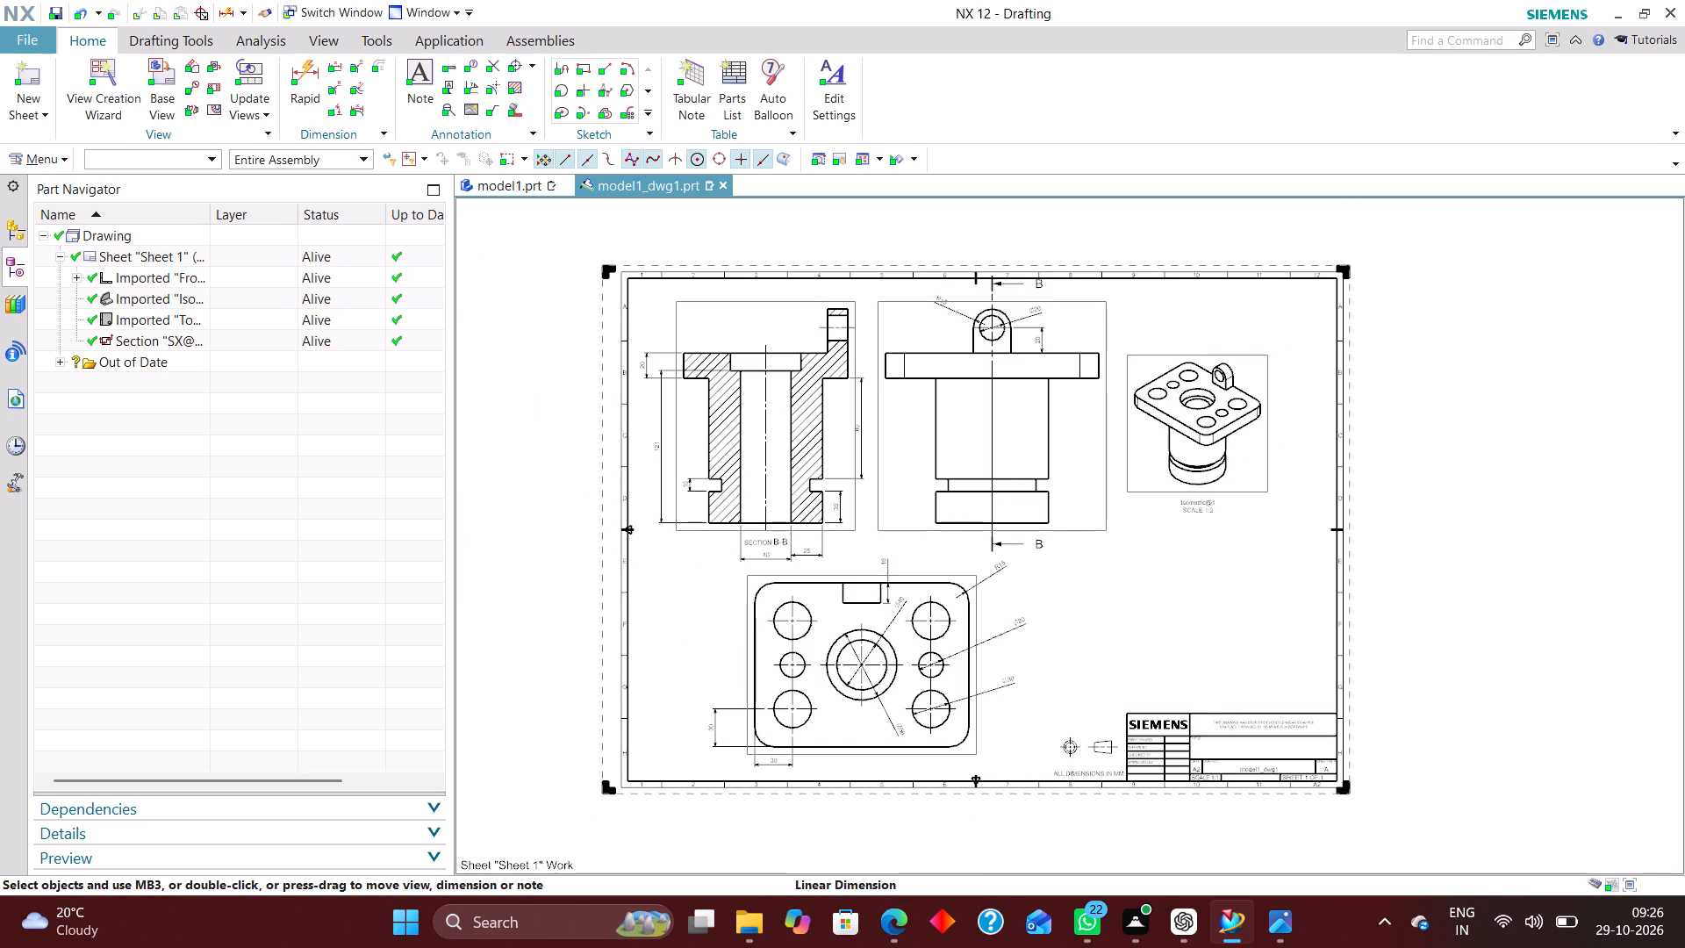
pyautogui.scroll(2, 692, 505)
pyautogui.moveTo(663, 507); pyautogui.dragTo(649, 505)
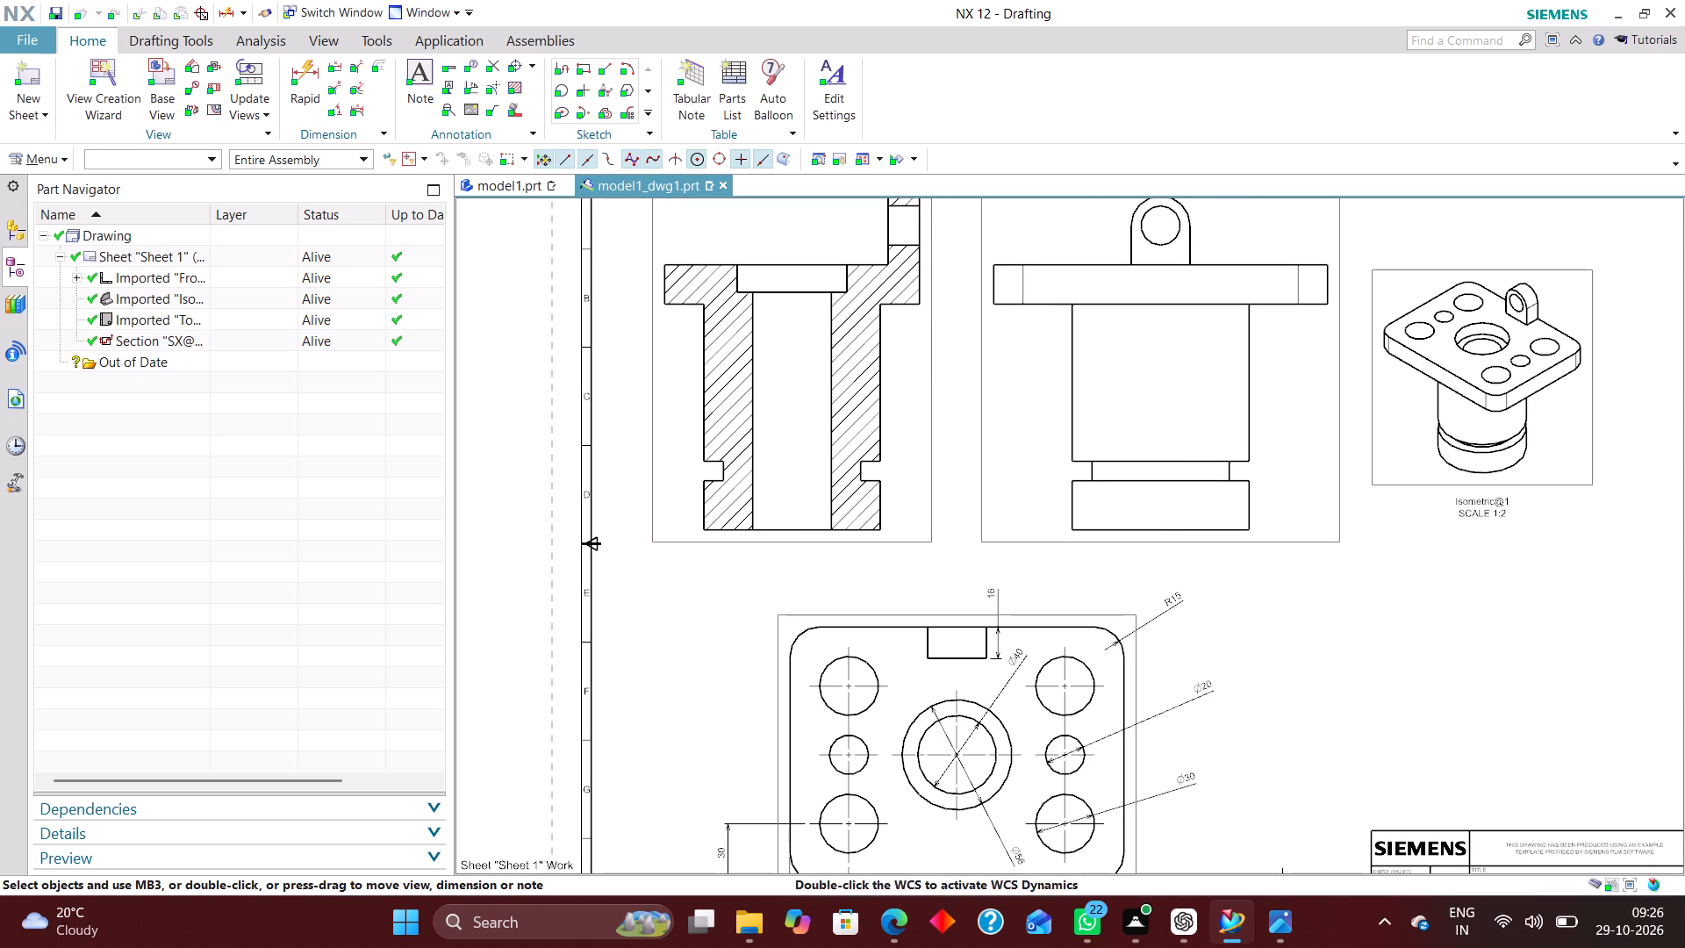
pyautogui.scroll(-3, 788, 548)
pyautogui.scroll(3, 974, 447)
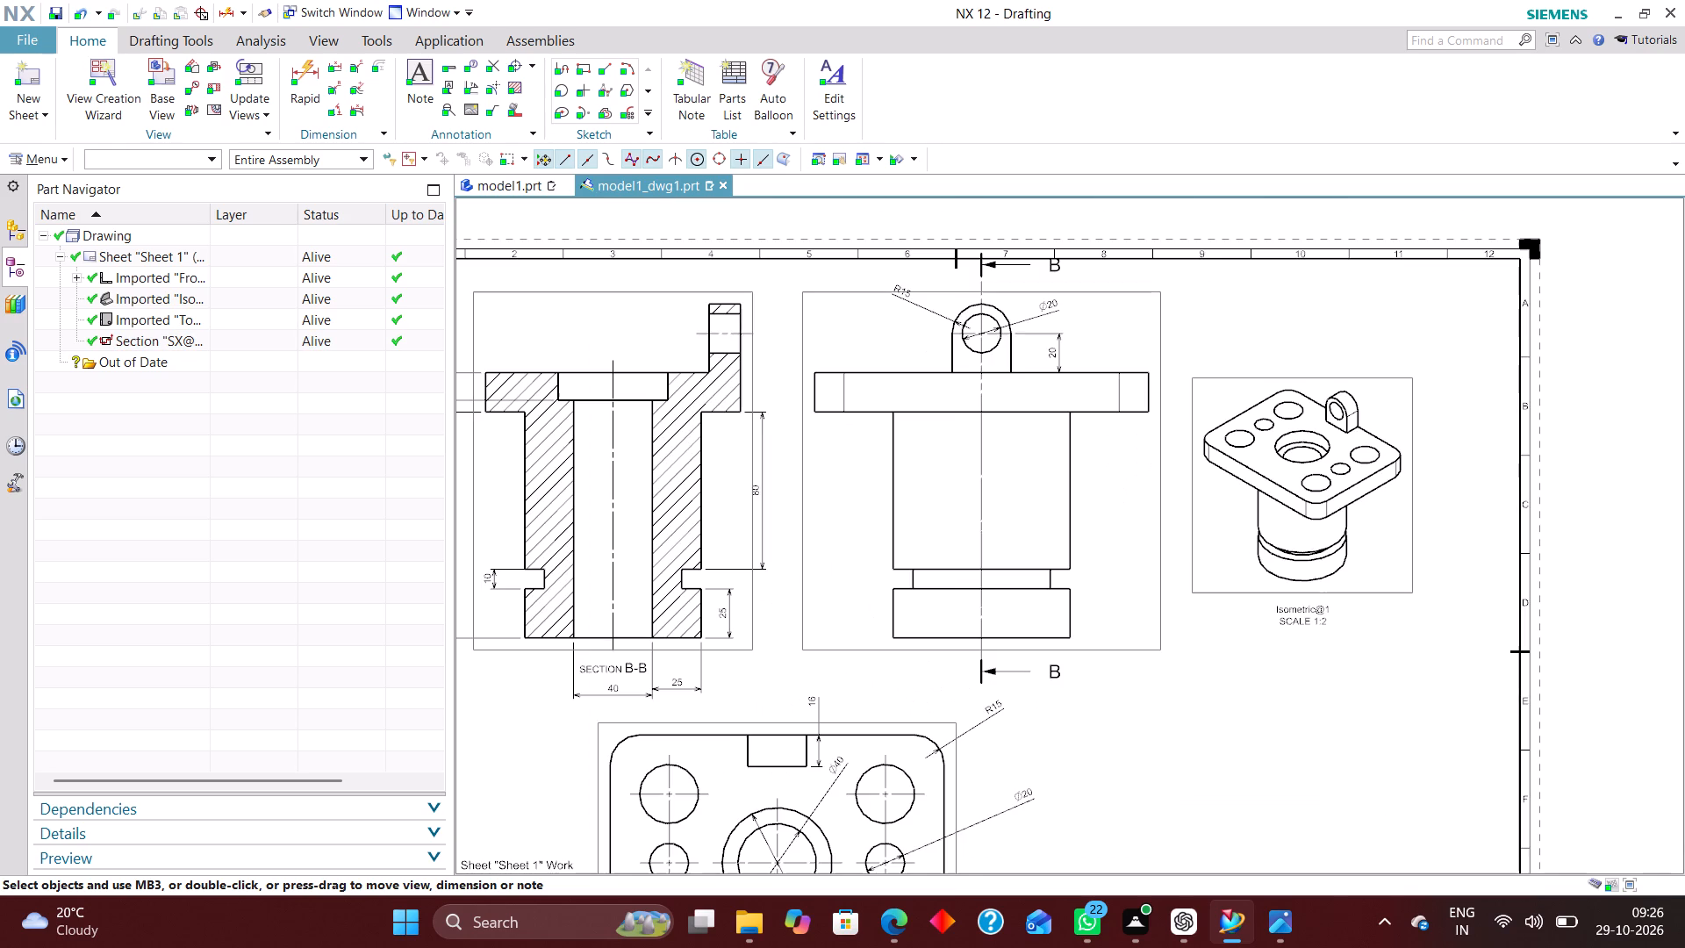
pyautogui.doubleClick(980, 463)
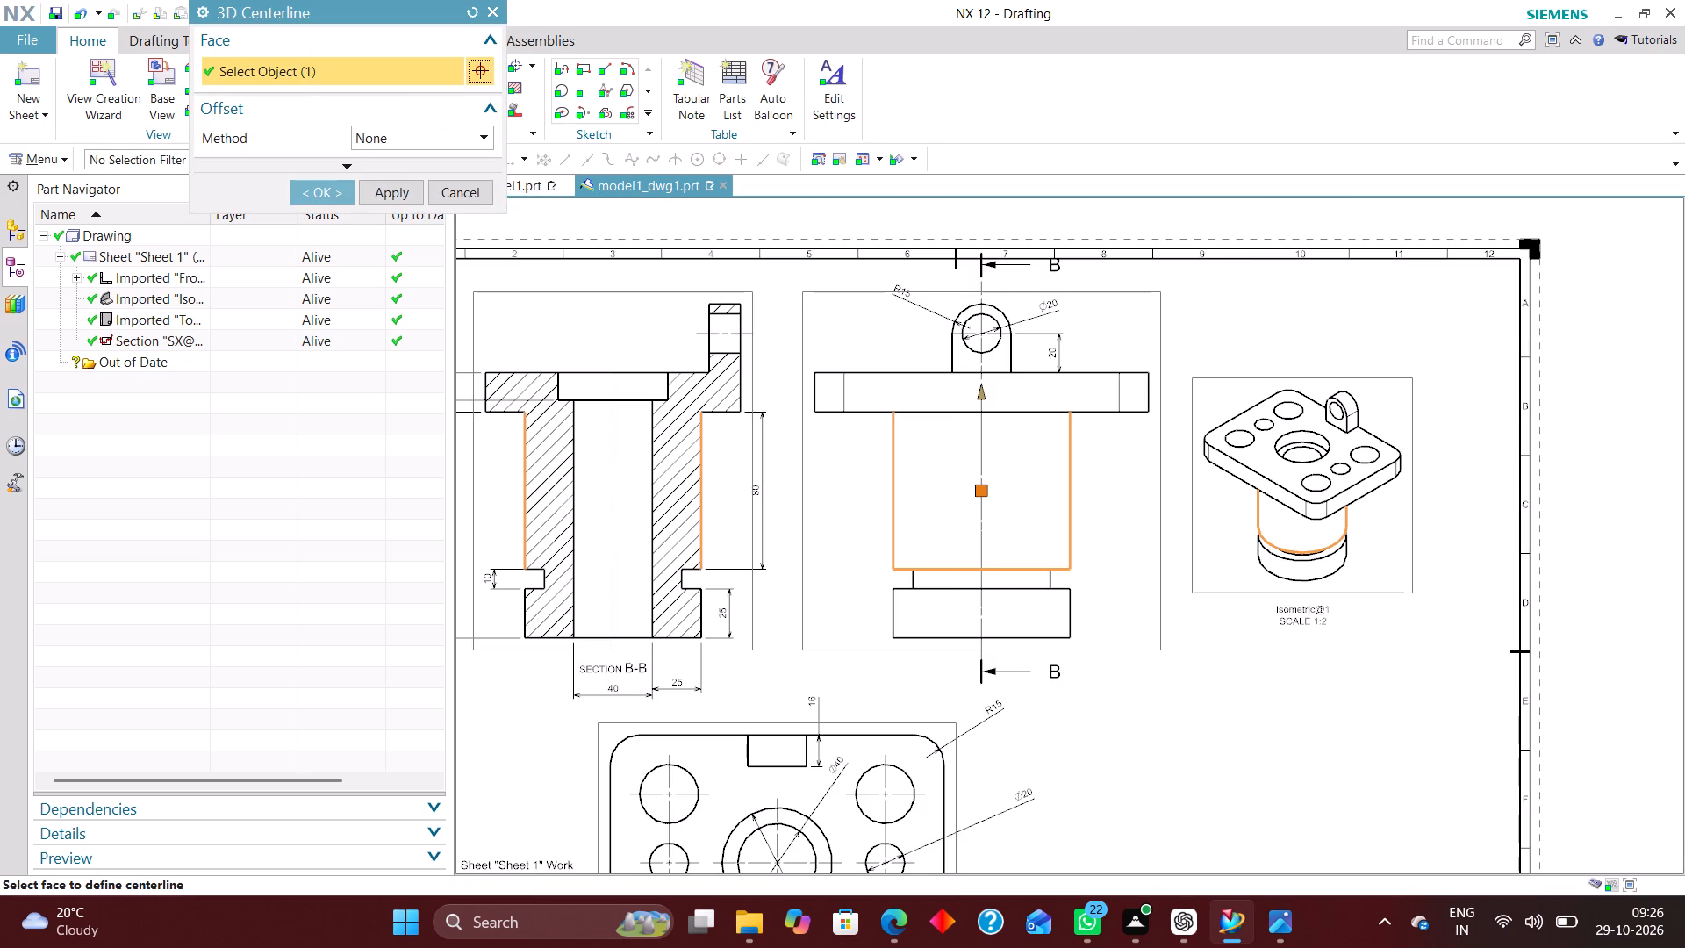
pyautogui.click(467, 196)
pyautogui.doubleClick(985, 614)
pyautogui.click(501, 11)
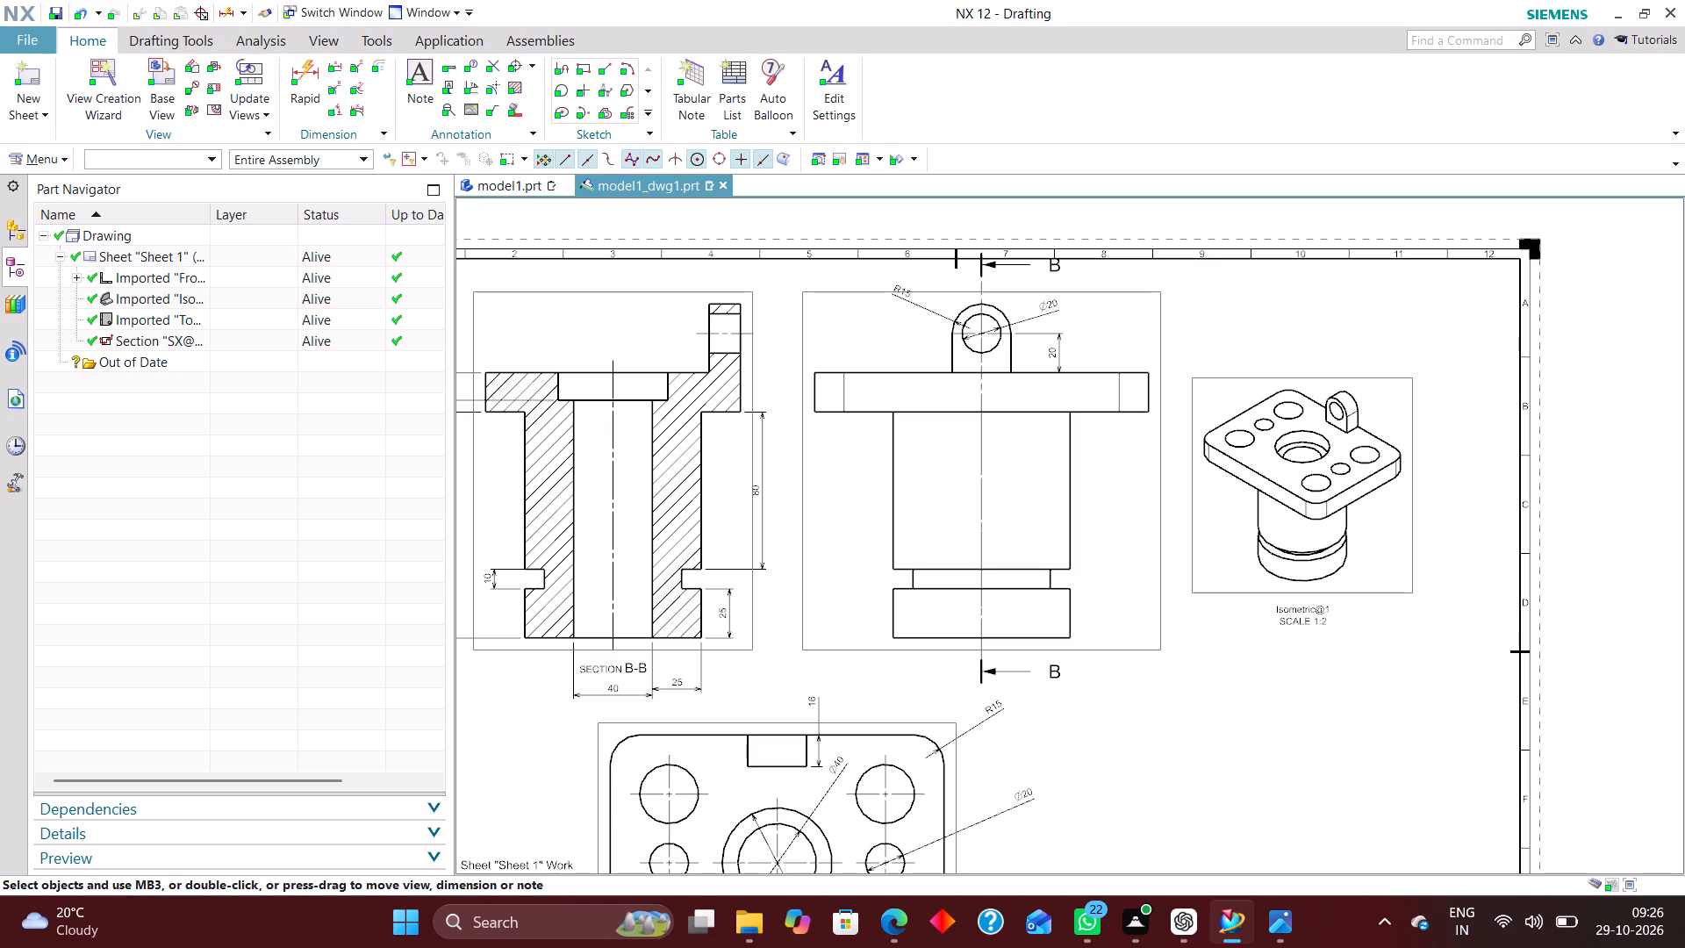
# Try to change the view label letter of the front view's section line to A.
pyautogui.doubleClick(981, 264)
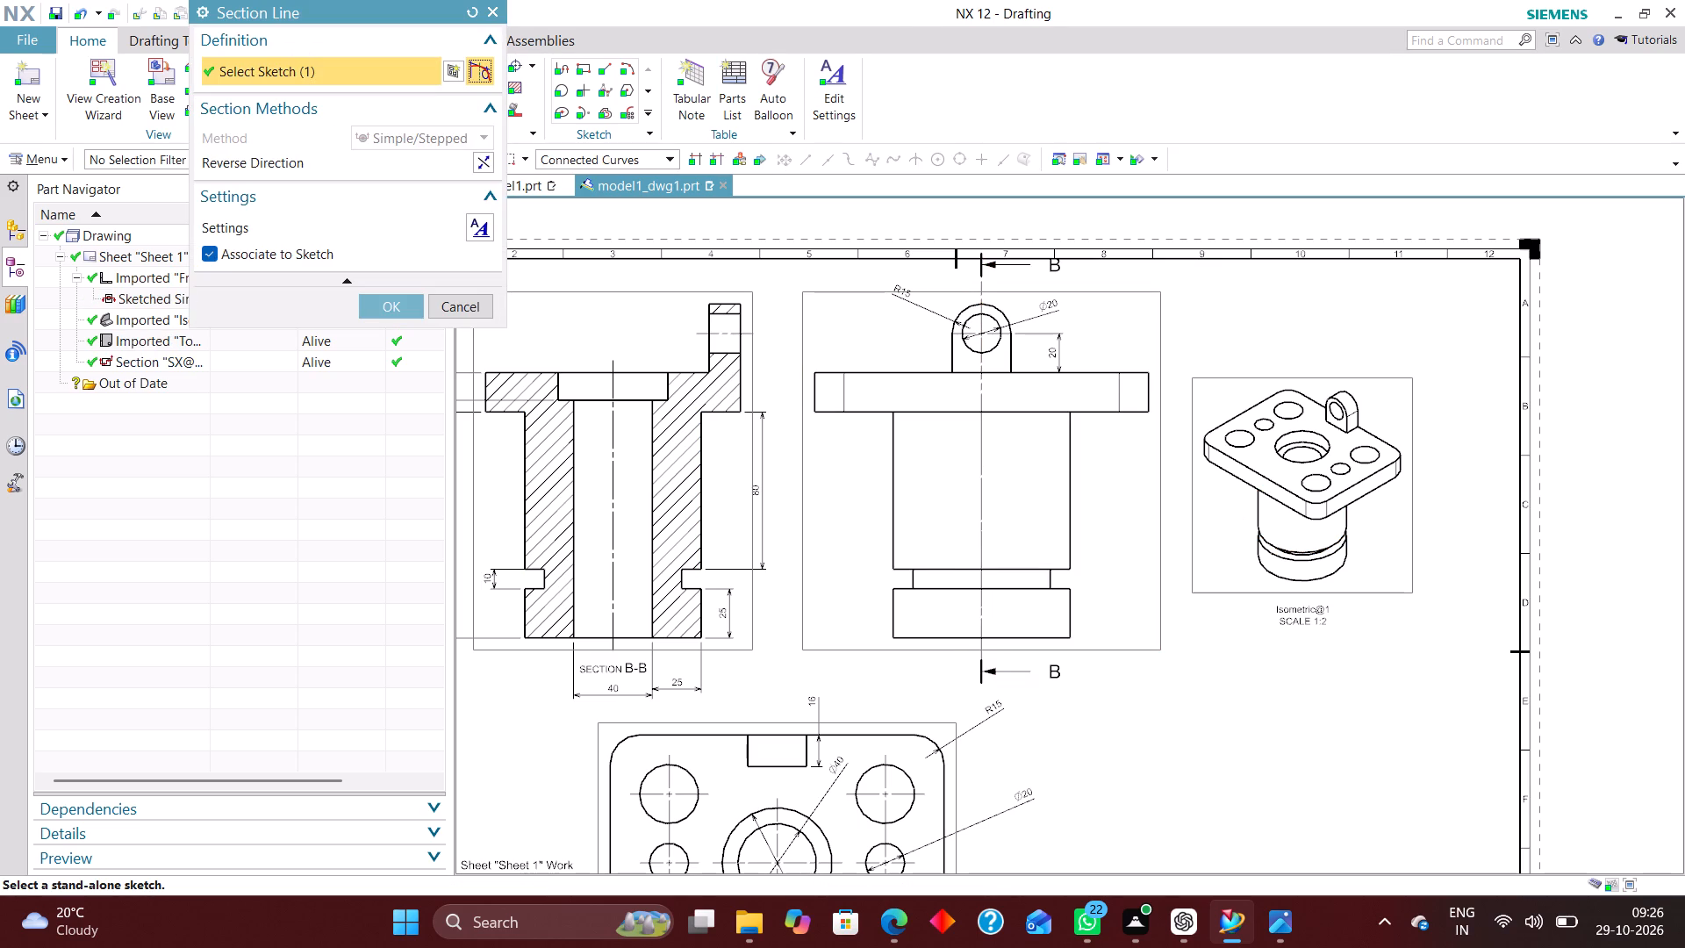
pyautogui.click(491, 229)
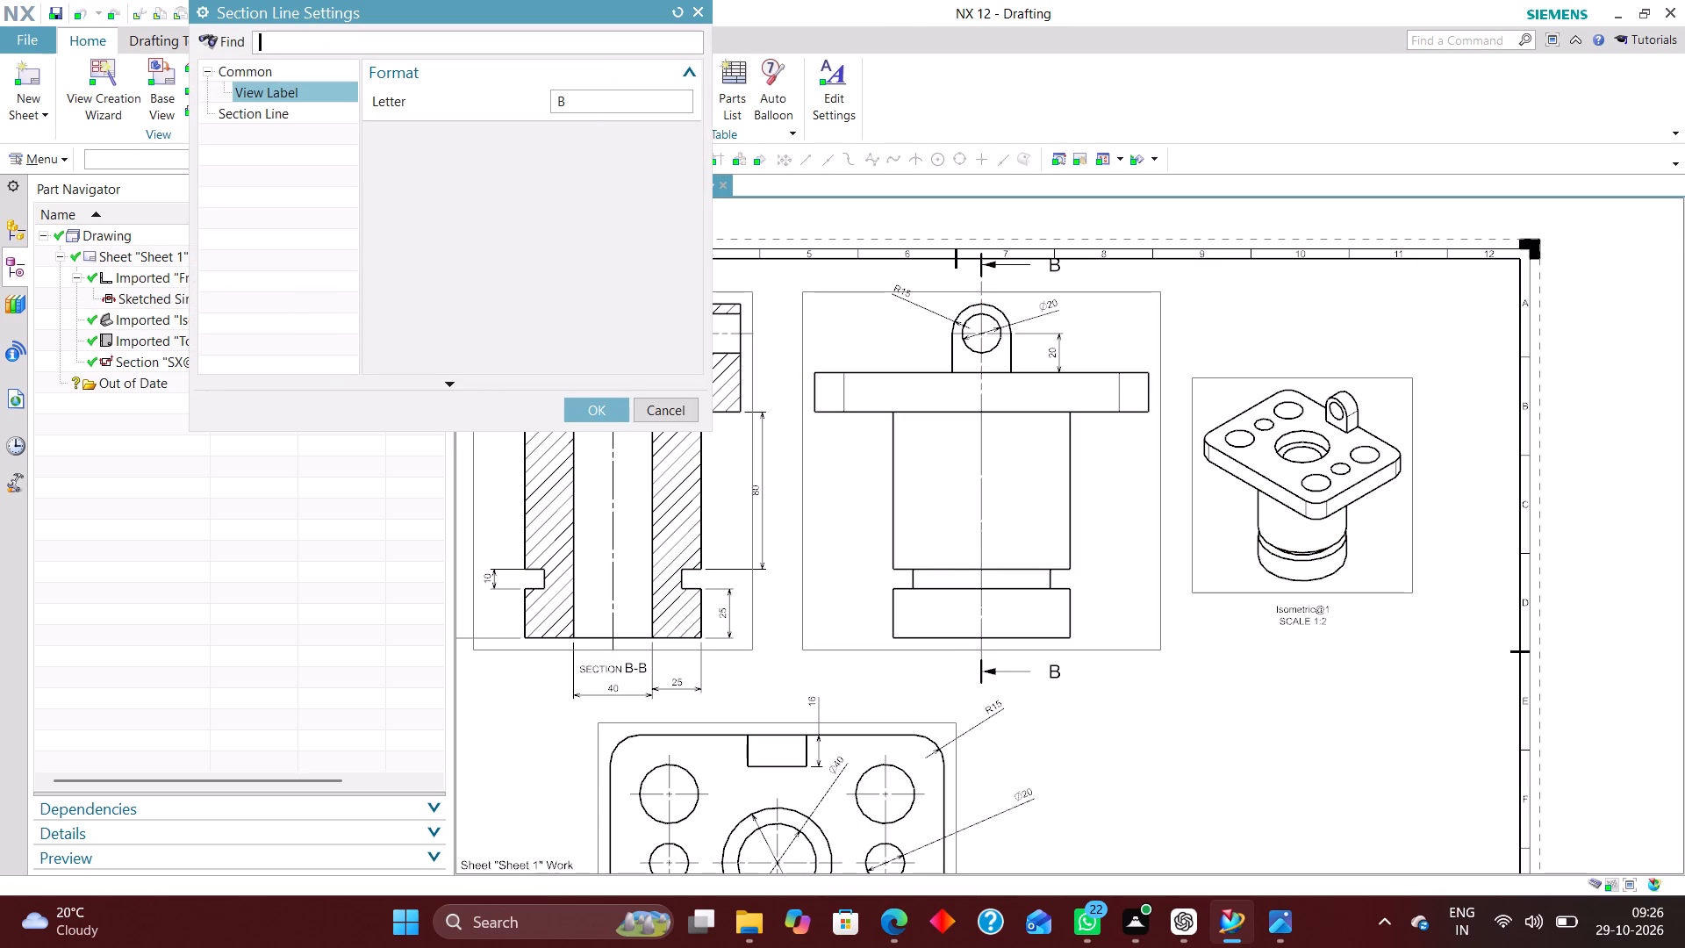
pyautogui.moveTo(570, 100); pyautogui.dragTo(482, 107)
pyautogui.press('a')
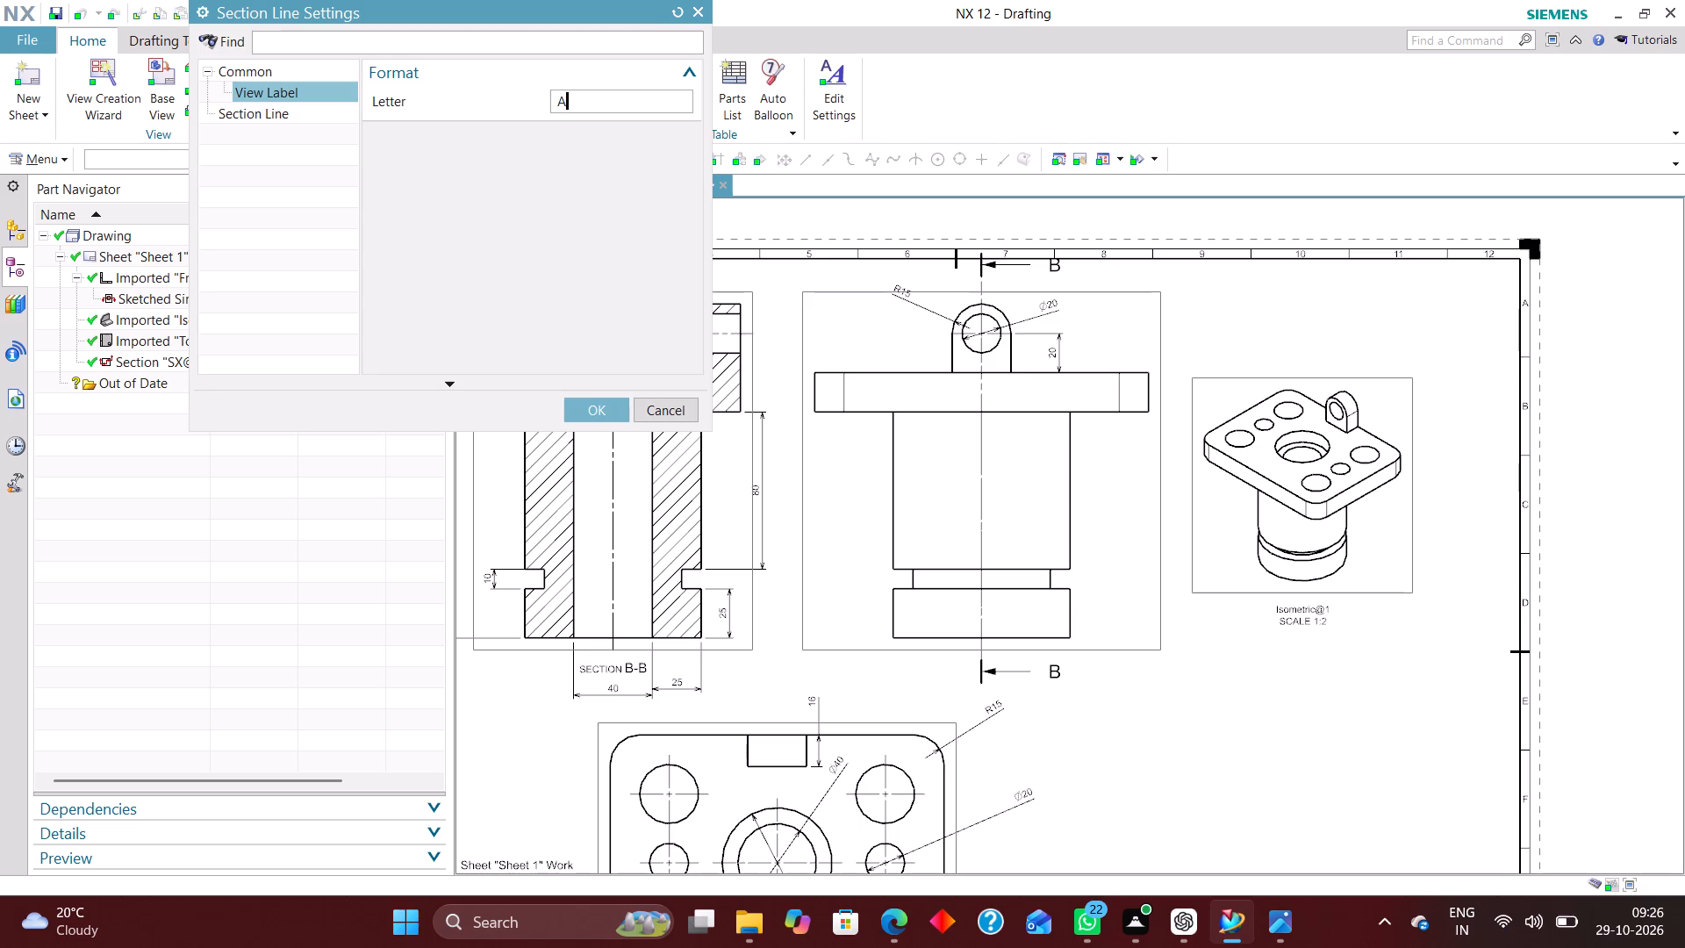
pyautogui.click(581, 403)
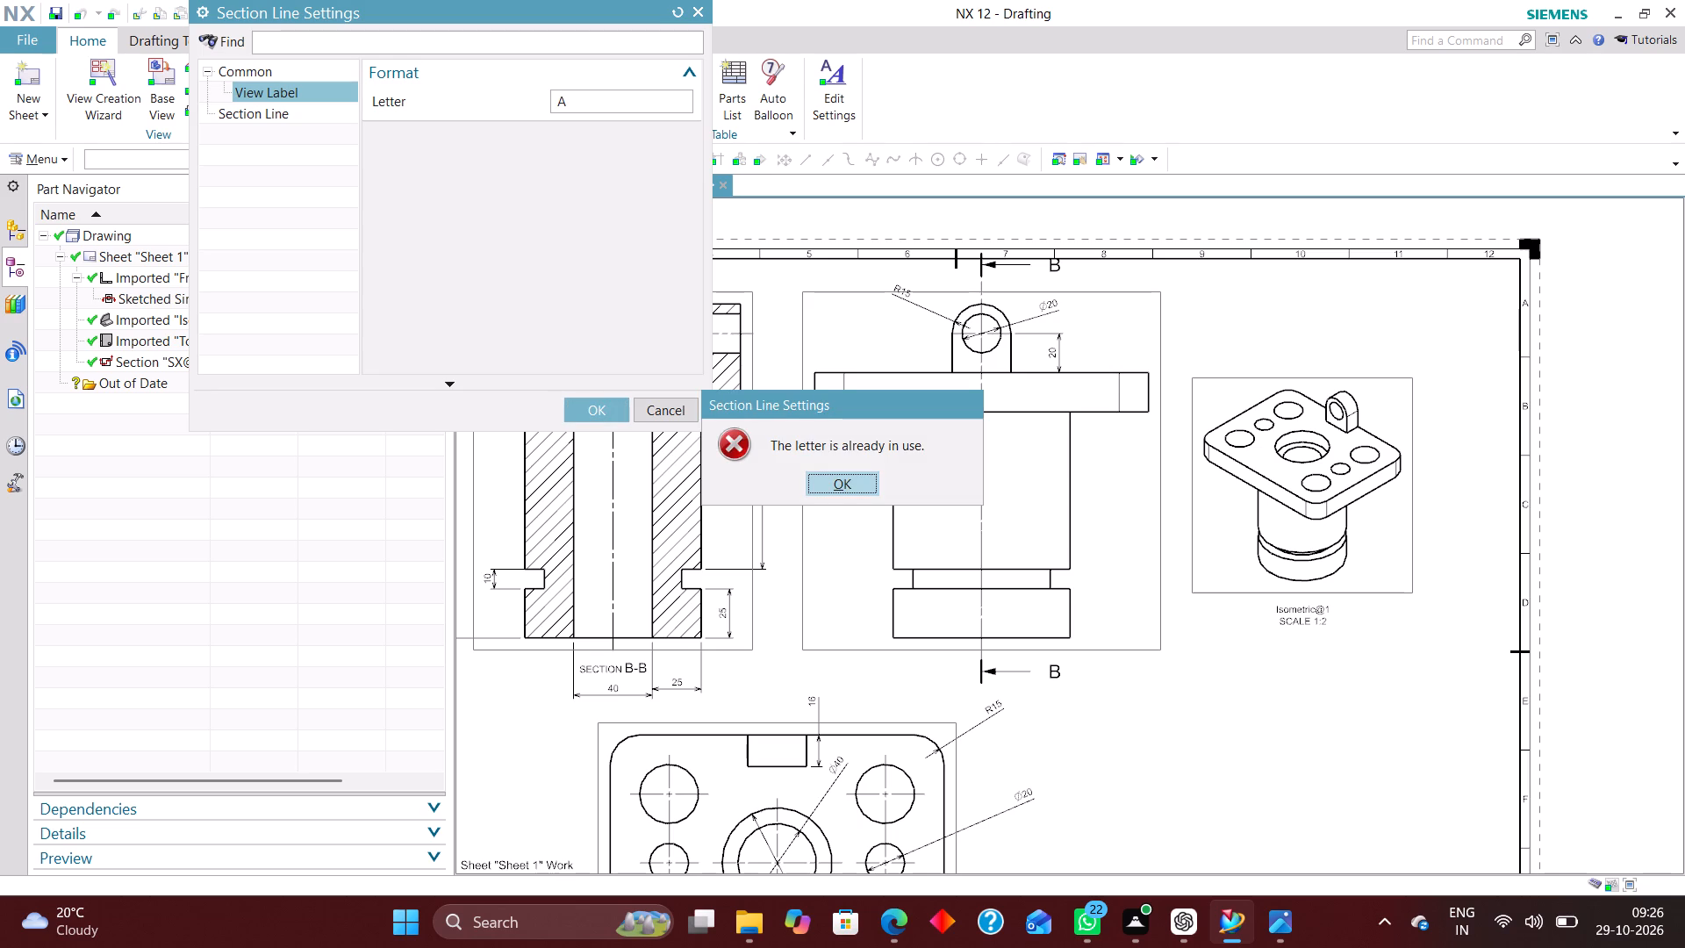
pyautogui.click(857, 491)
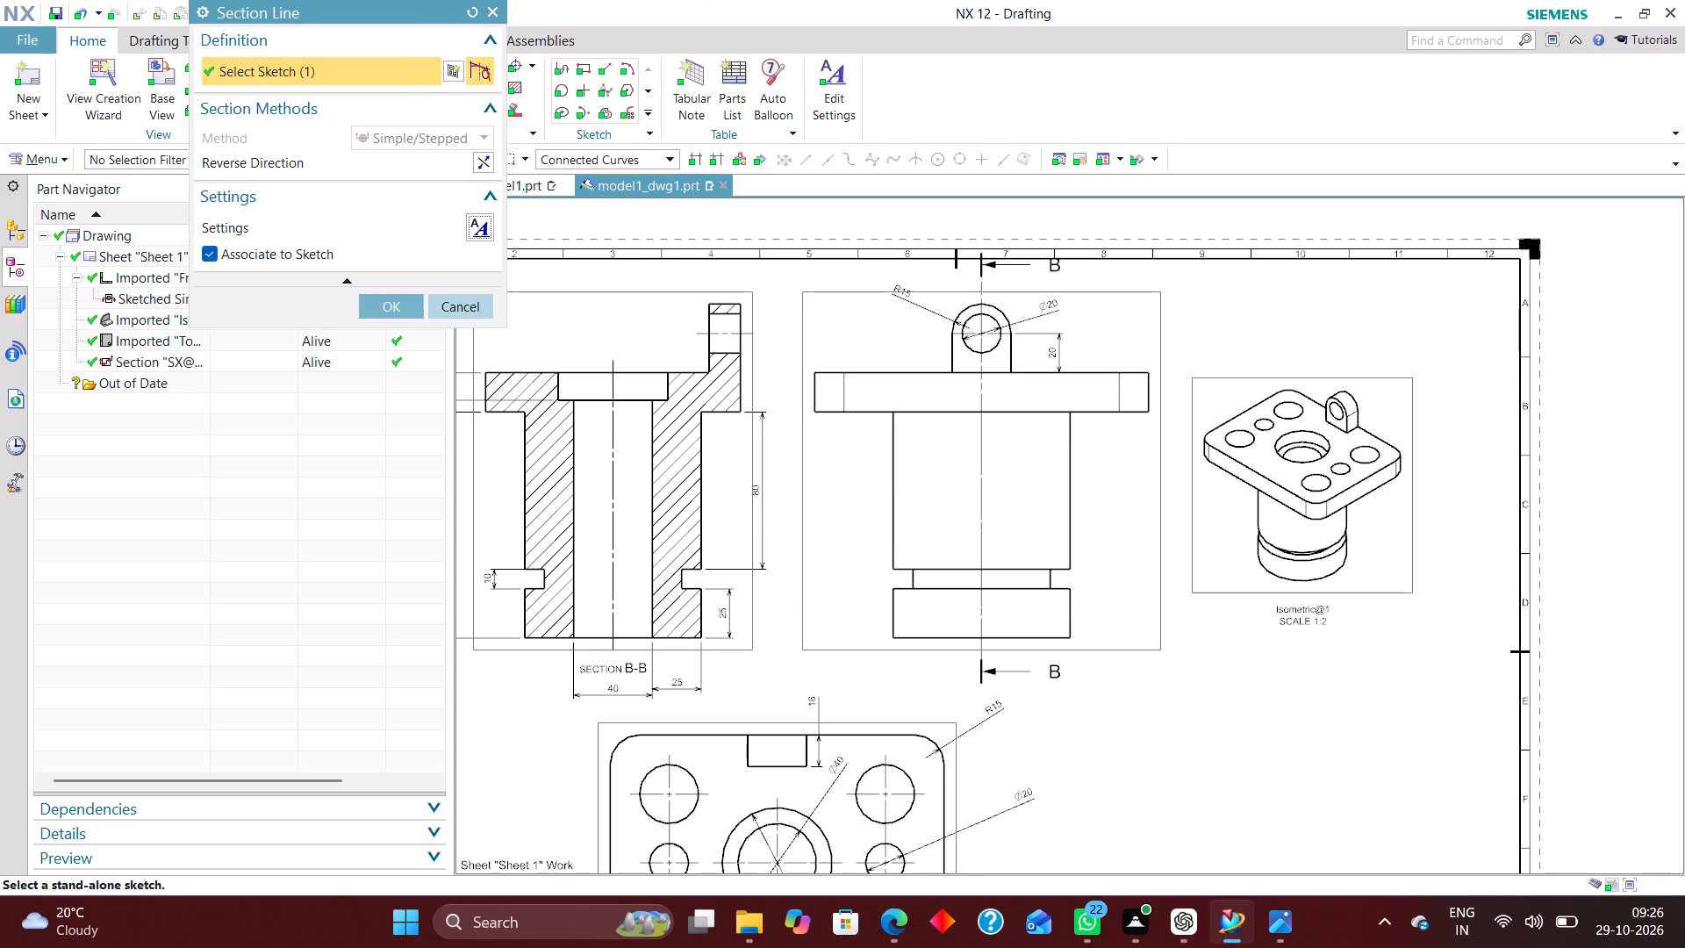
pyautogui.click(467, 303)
# Examine the whole sheet and the front view's centerline and section line for how the section is marked.
pyautogui.scroll(-3, 1006, 519)
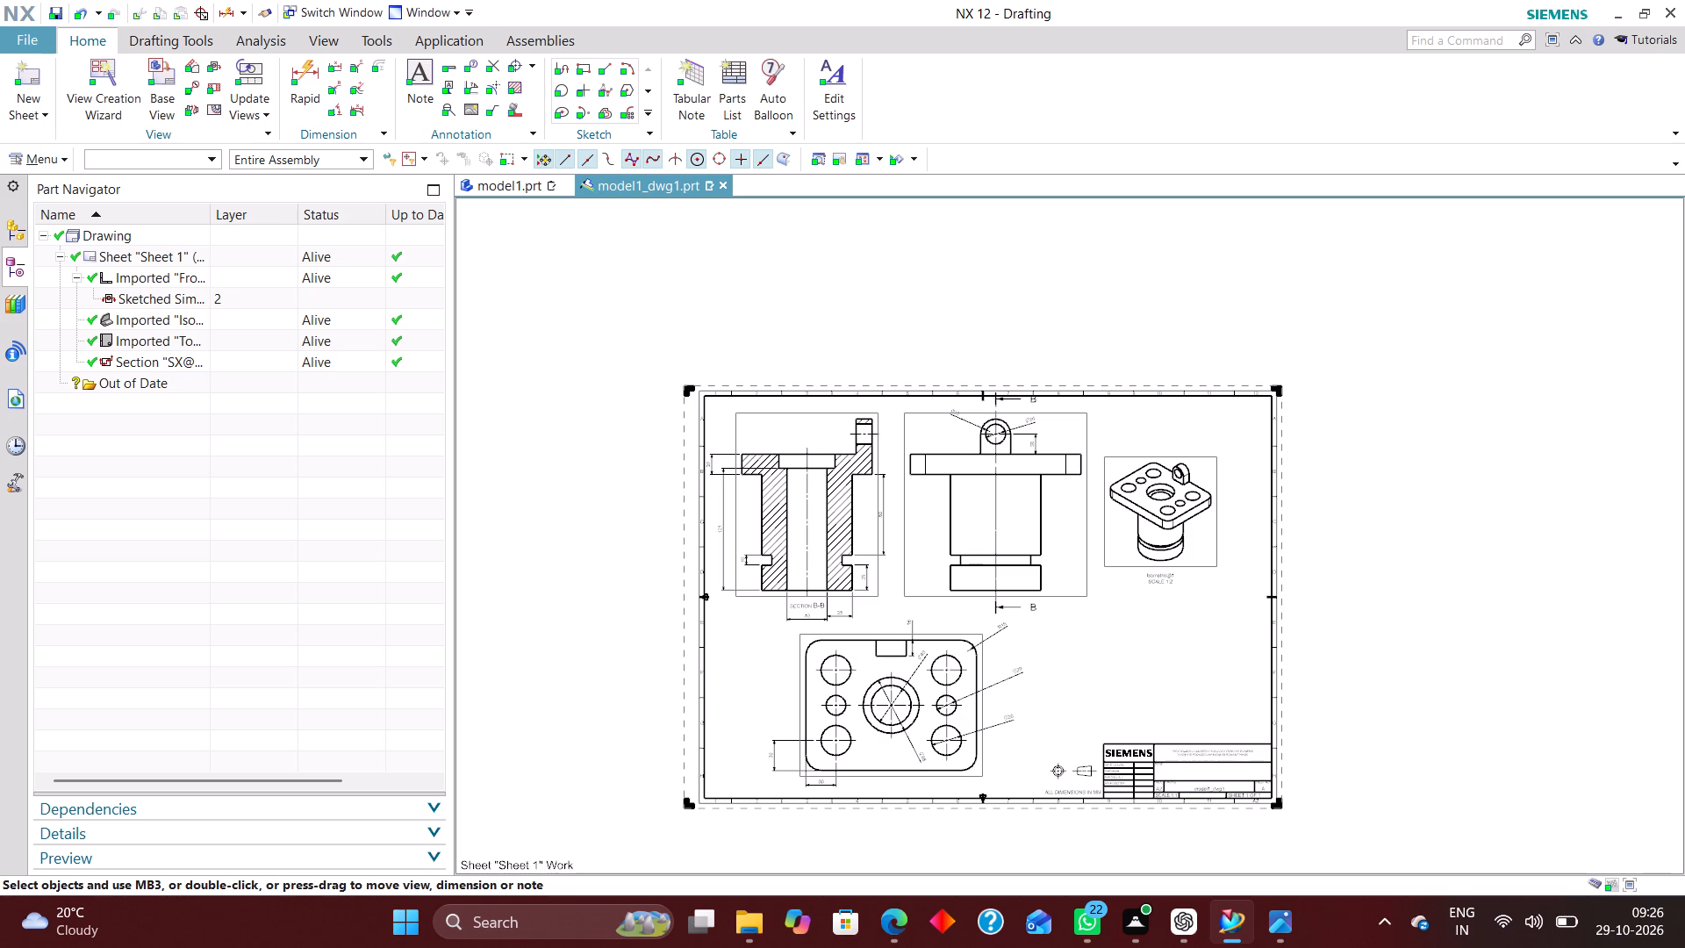
pyautogui.scroll(6, 862, 551)
pyautogui.scroll(-4, 849, 579)
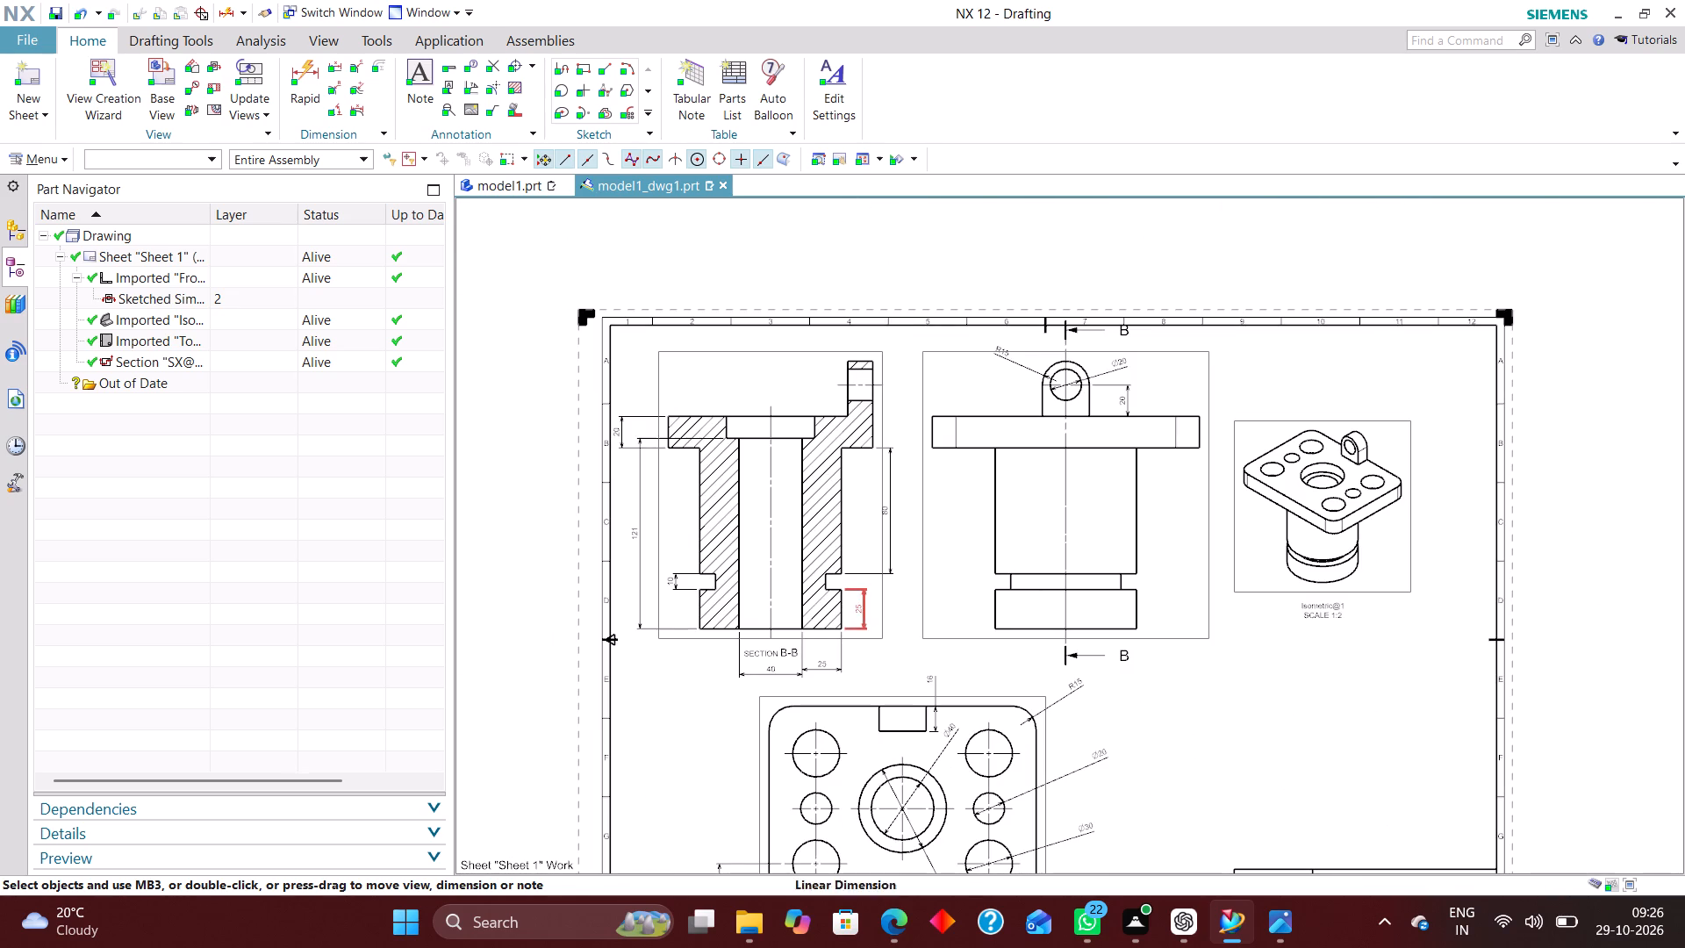
pyautogui.scroll(-2, 831, 538)
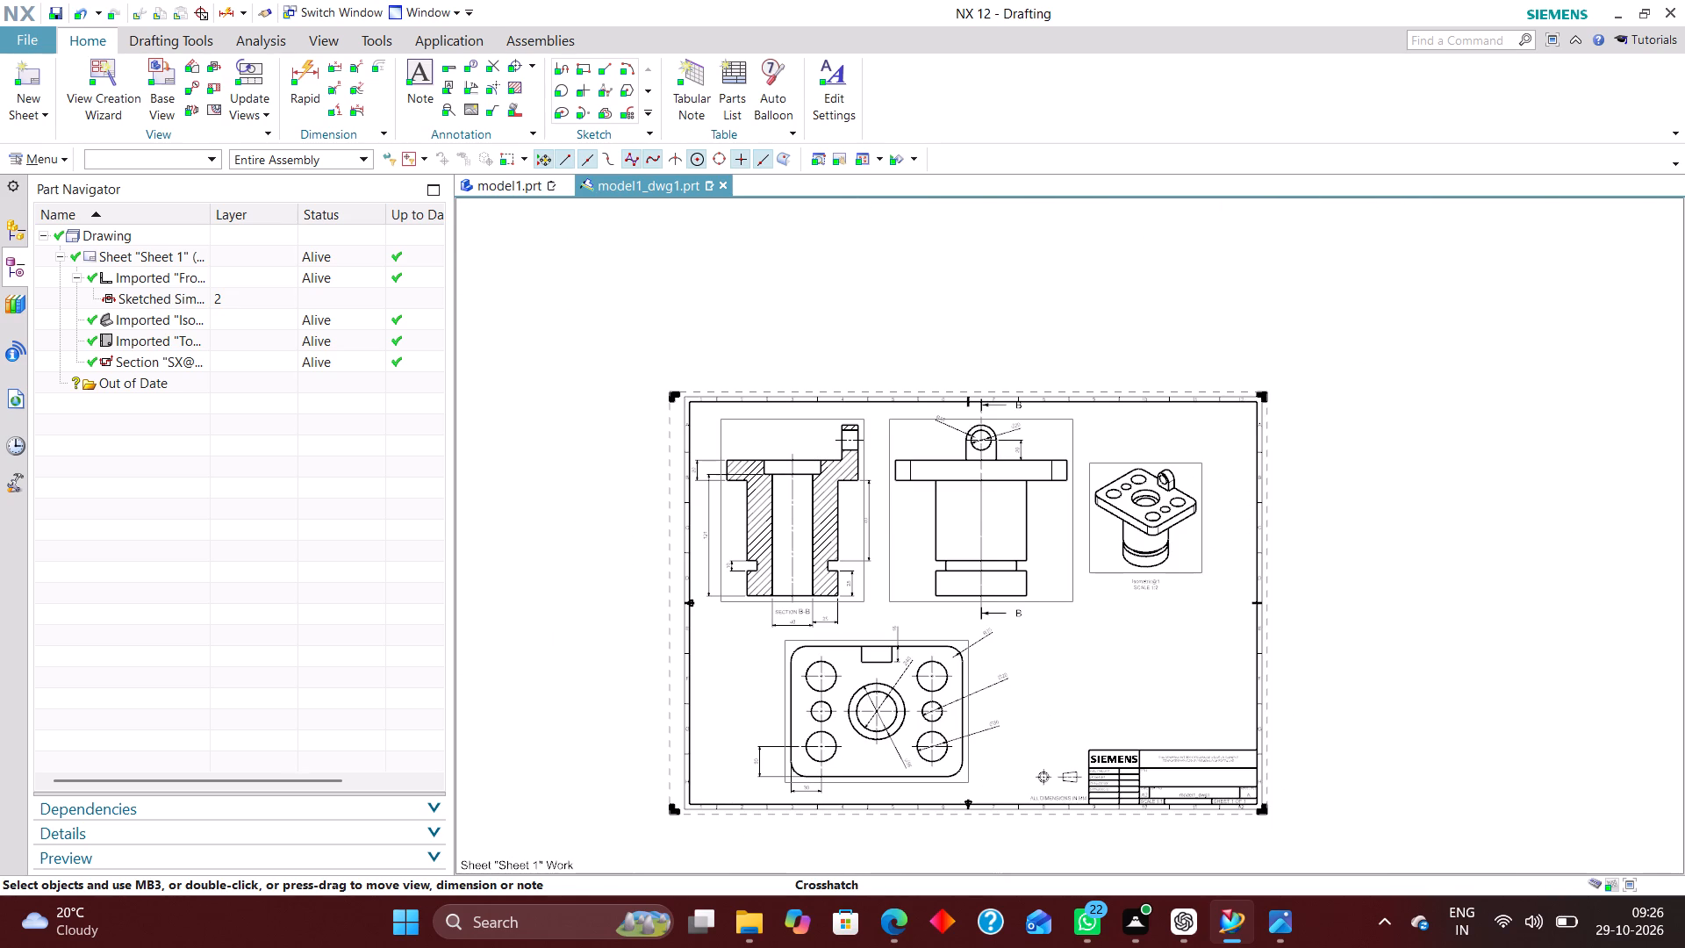
pyautogui.scroll(6, 992, 420)
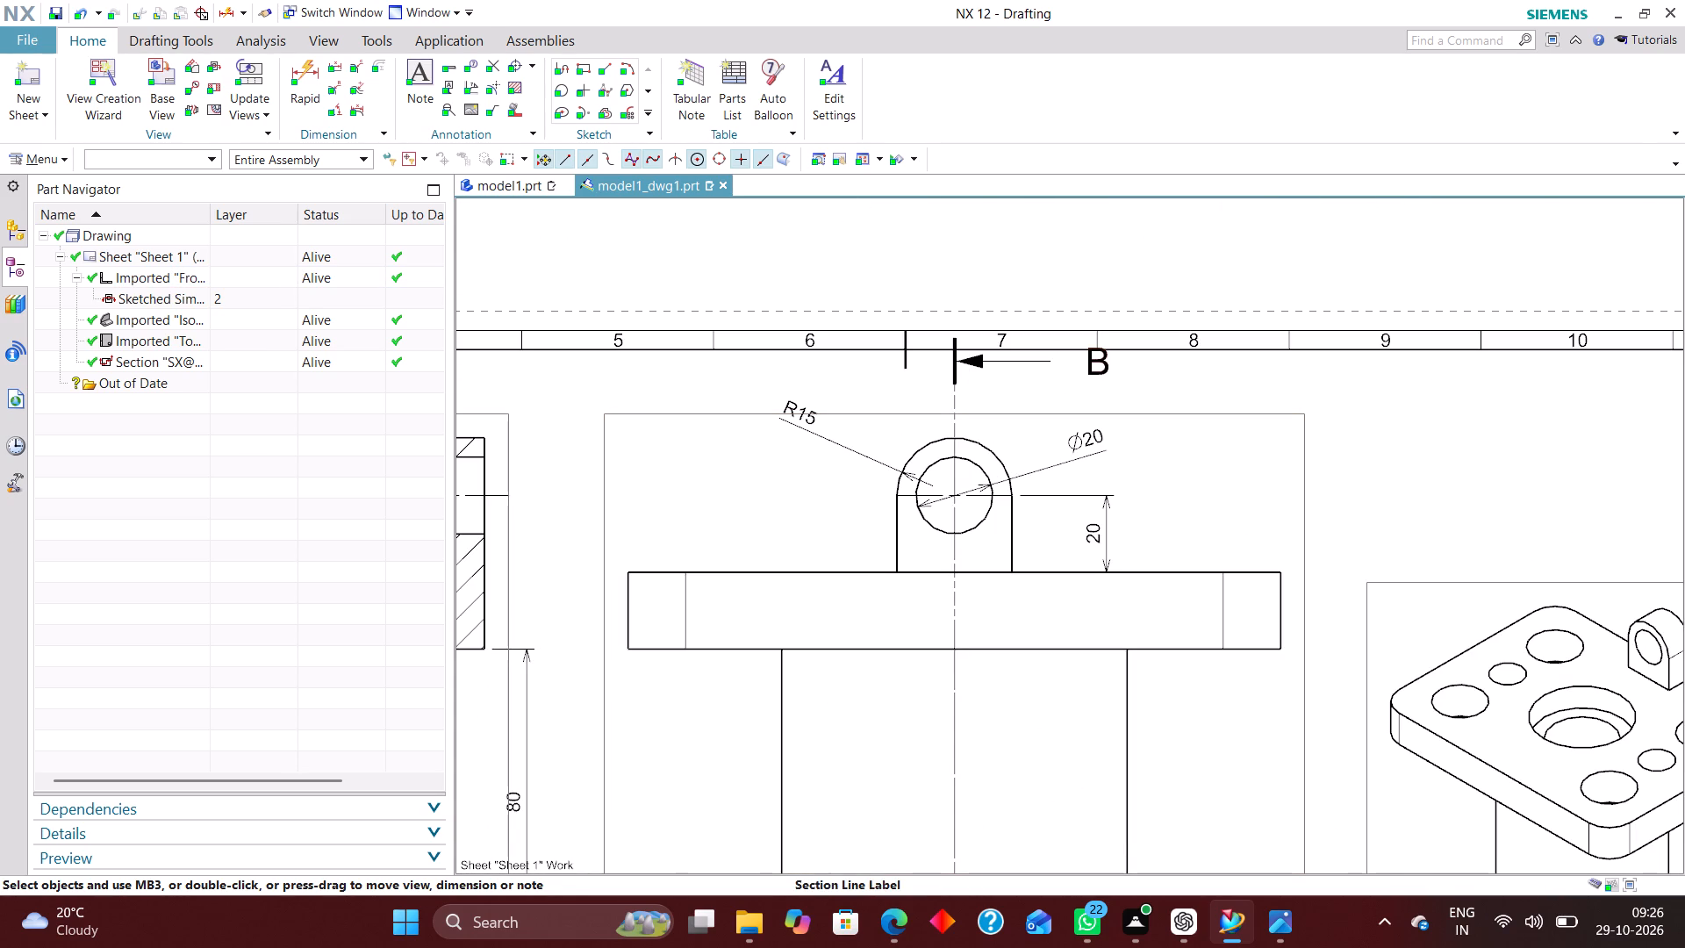
pyautogui.scroll(-4, 948, 393)
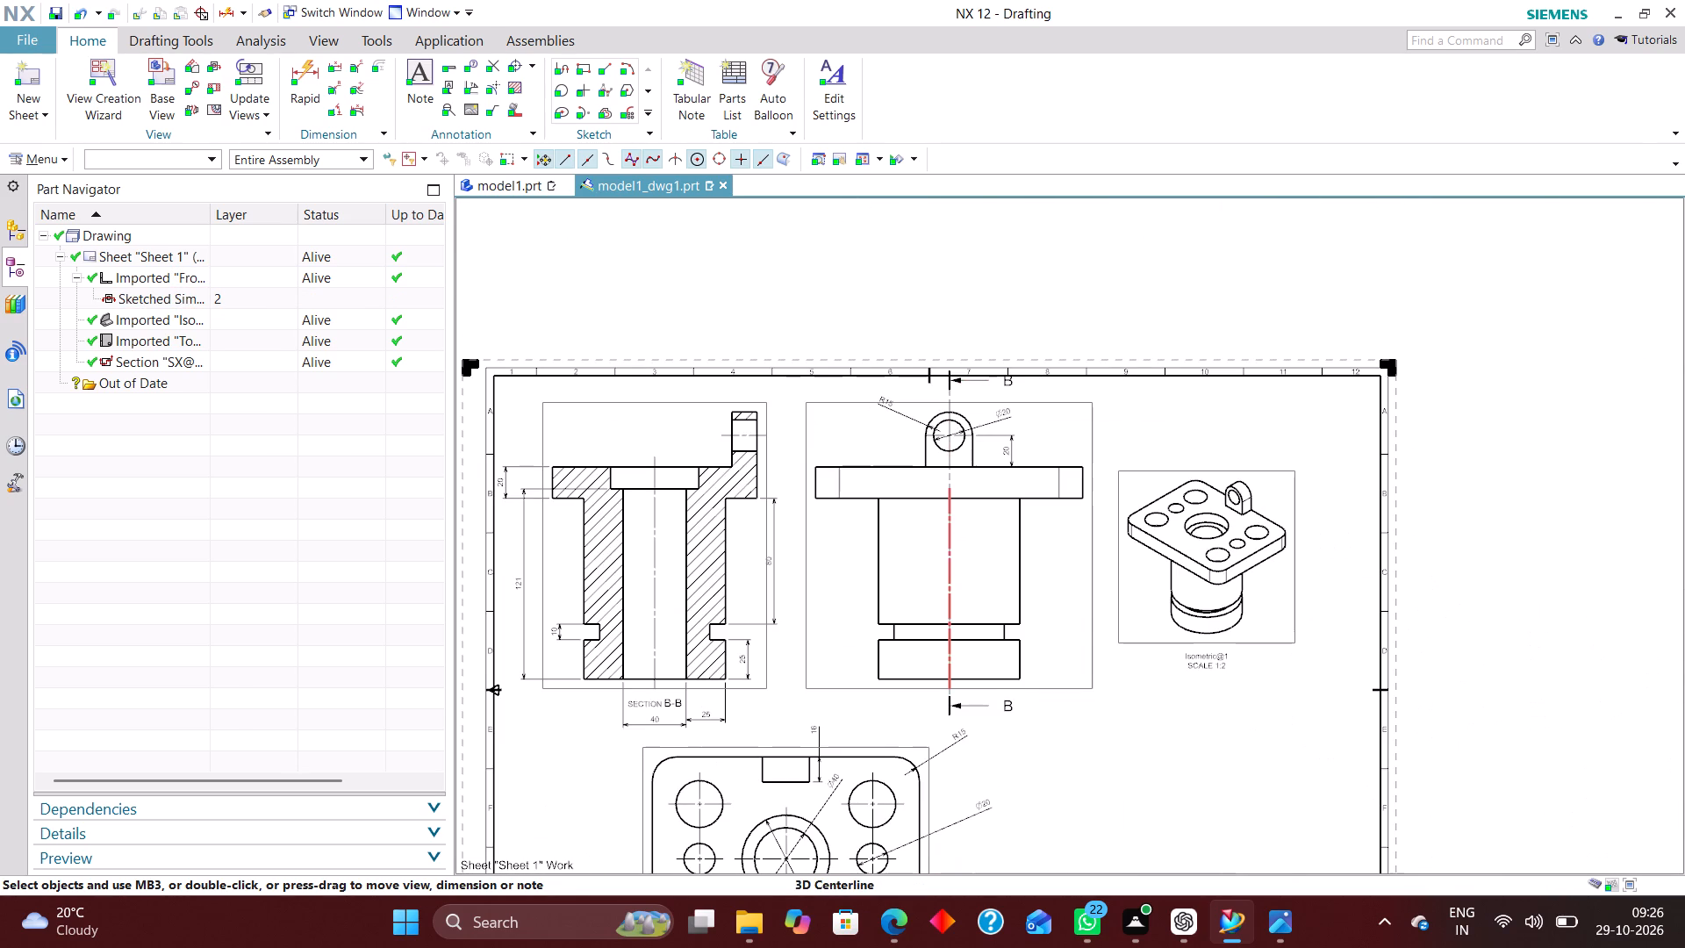
pyautogui.moveTo(942, 557); pyautogui.dragTo(916, 557, button='right')
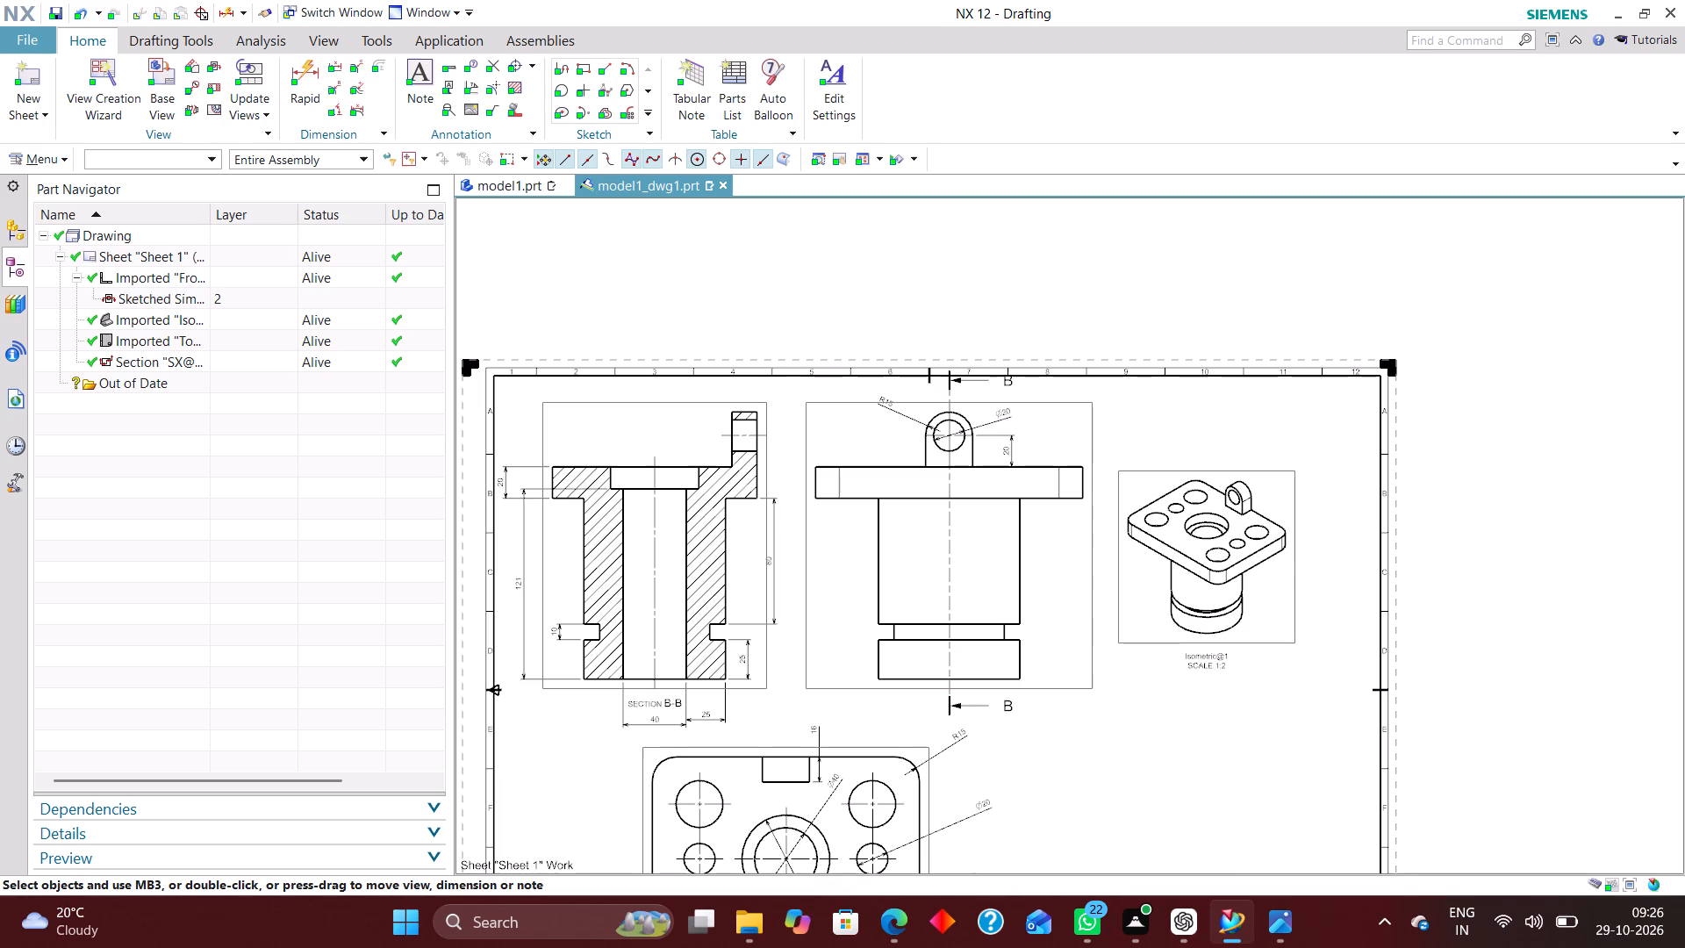
pyautogui.scroll(2, 968, 563)
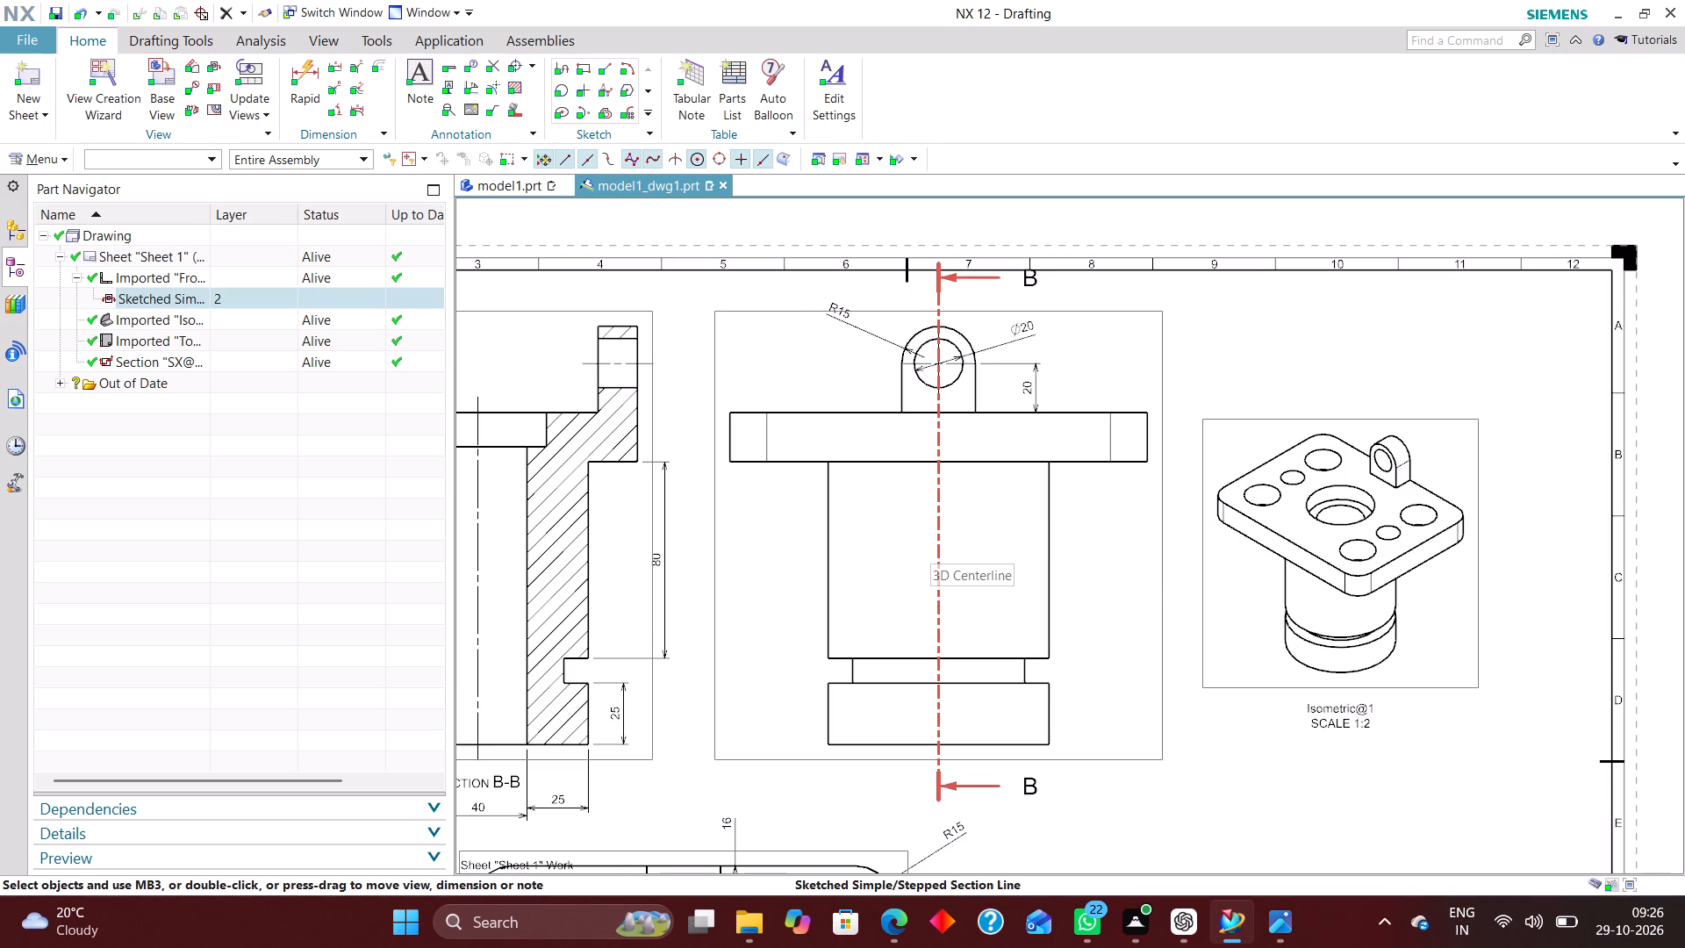
pyautogui.scroll(-2, 943, 512)
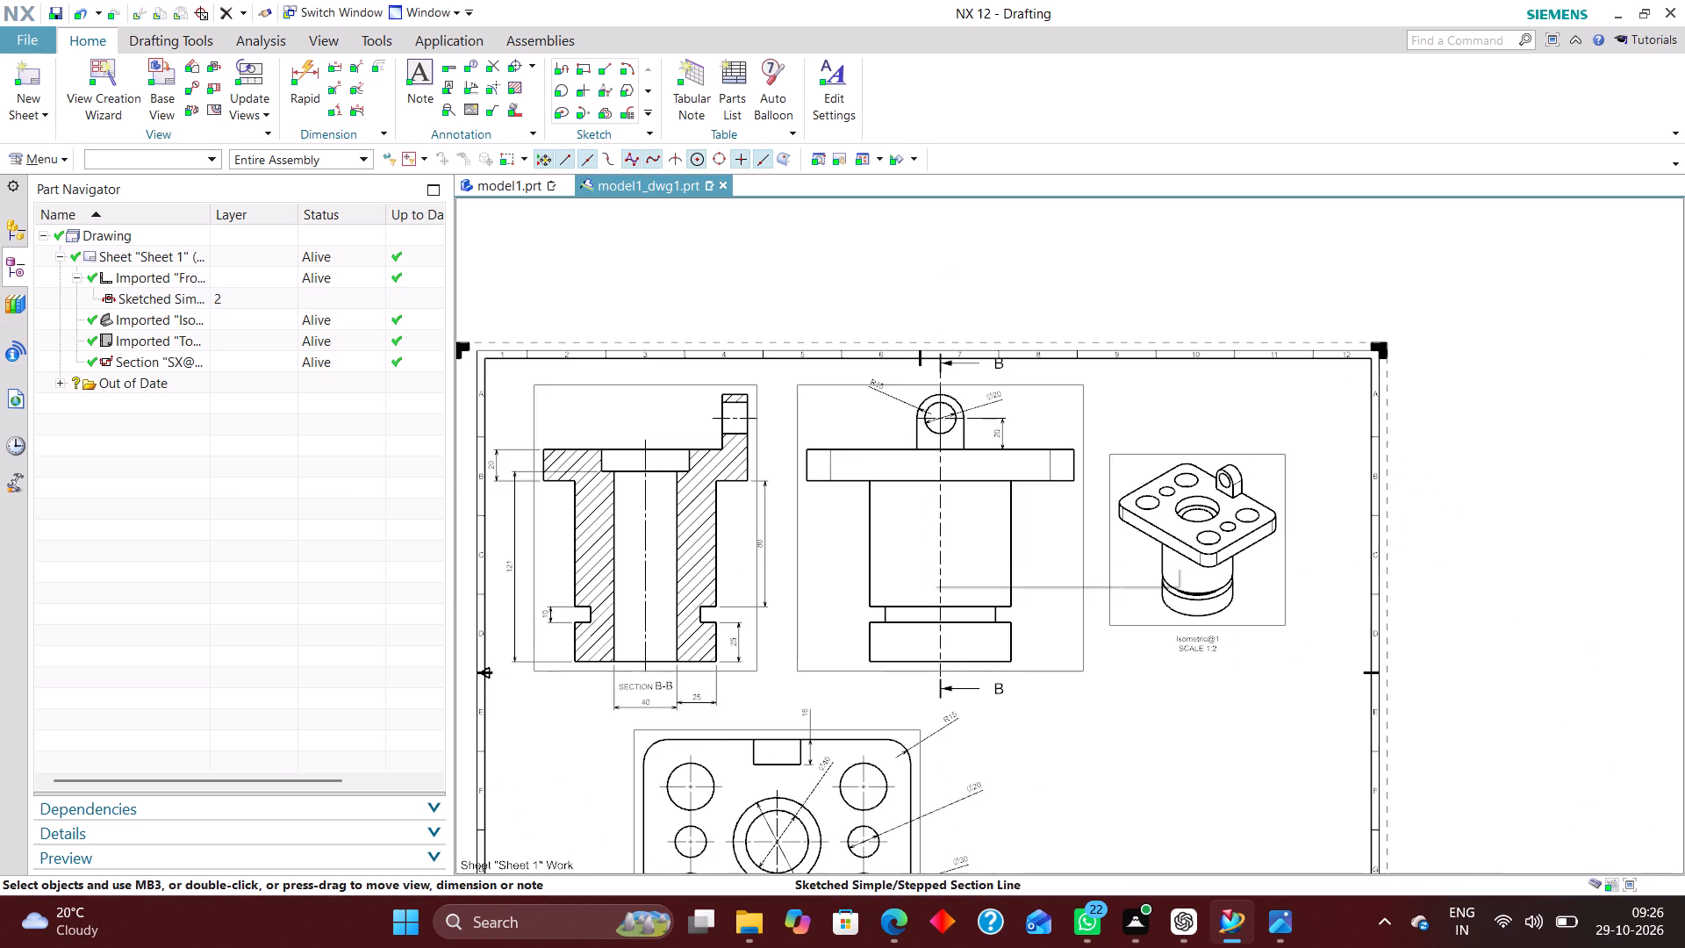
pyautogui.scroll(-2, 962, 594)
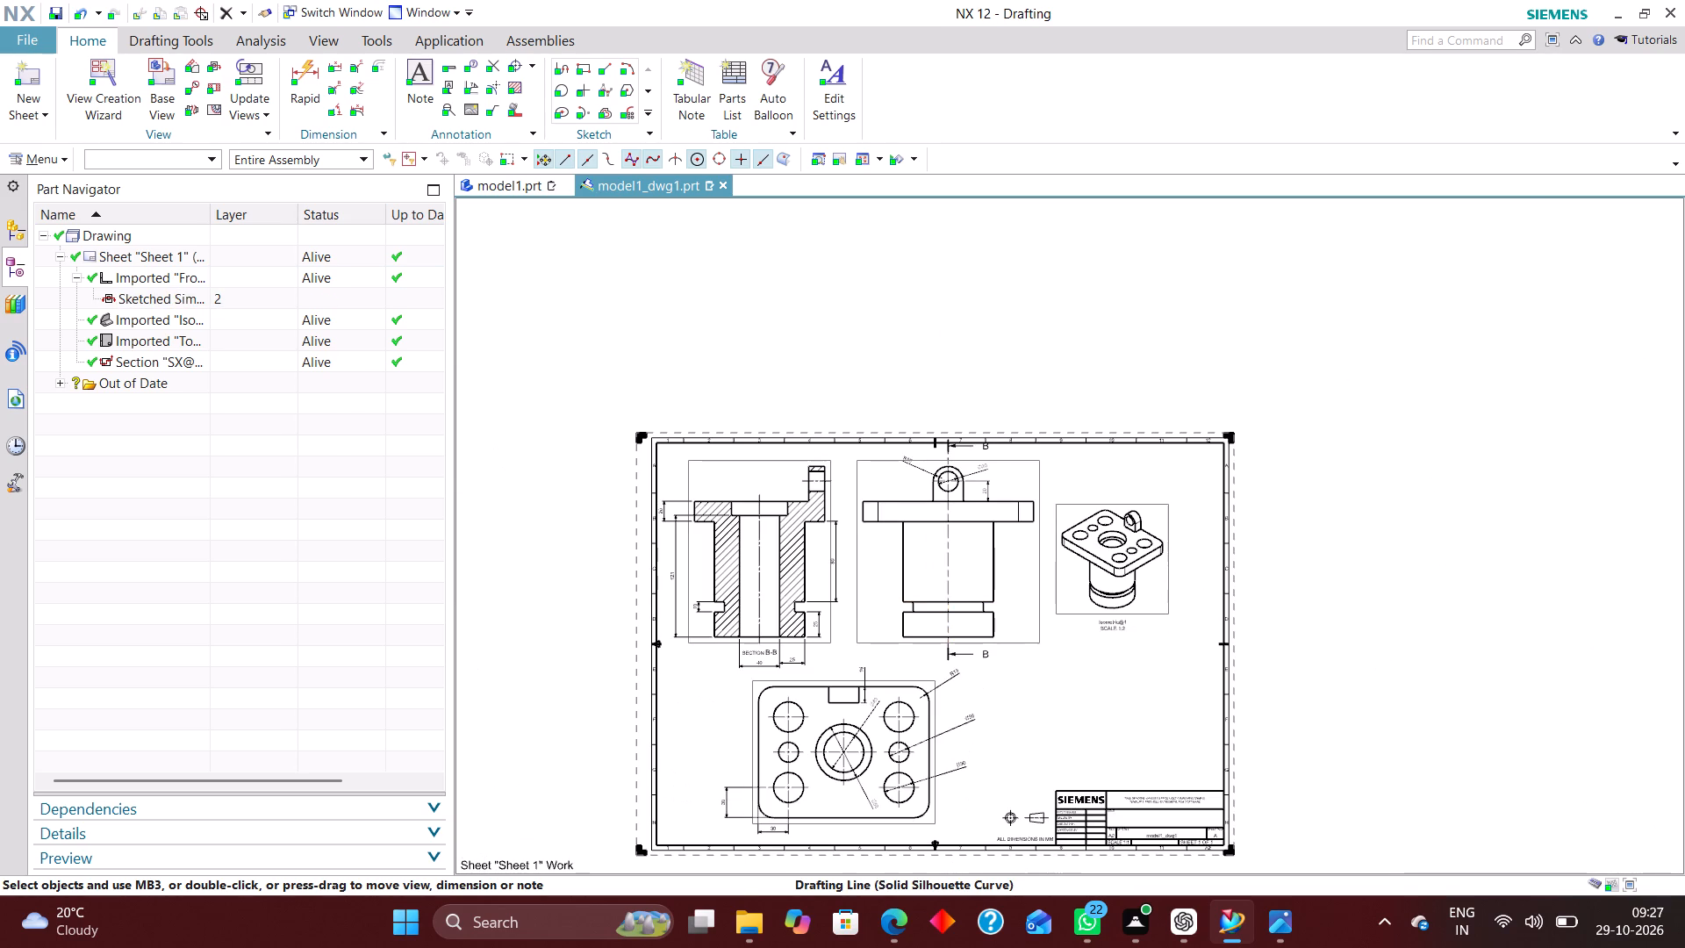
pyautogui.scroll(6, 1117, 630)
pyautogui.scroll(-5, 1160, 563)
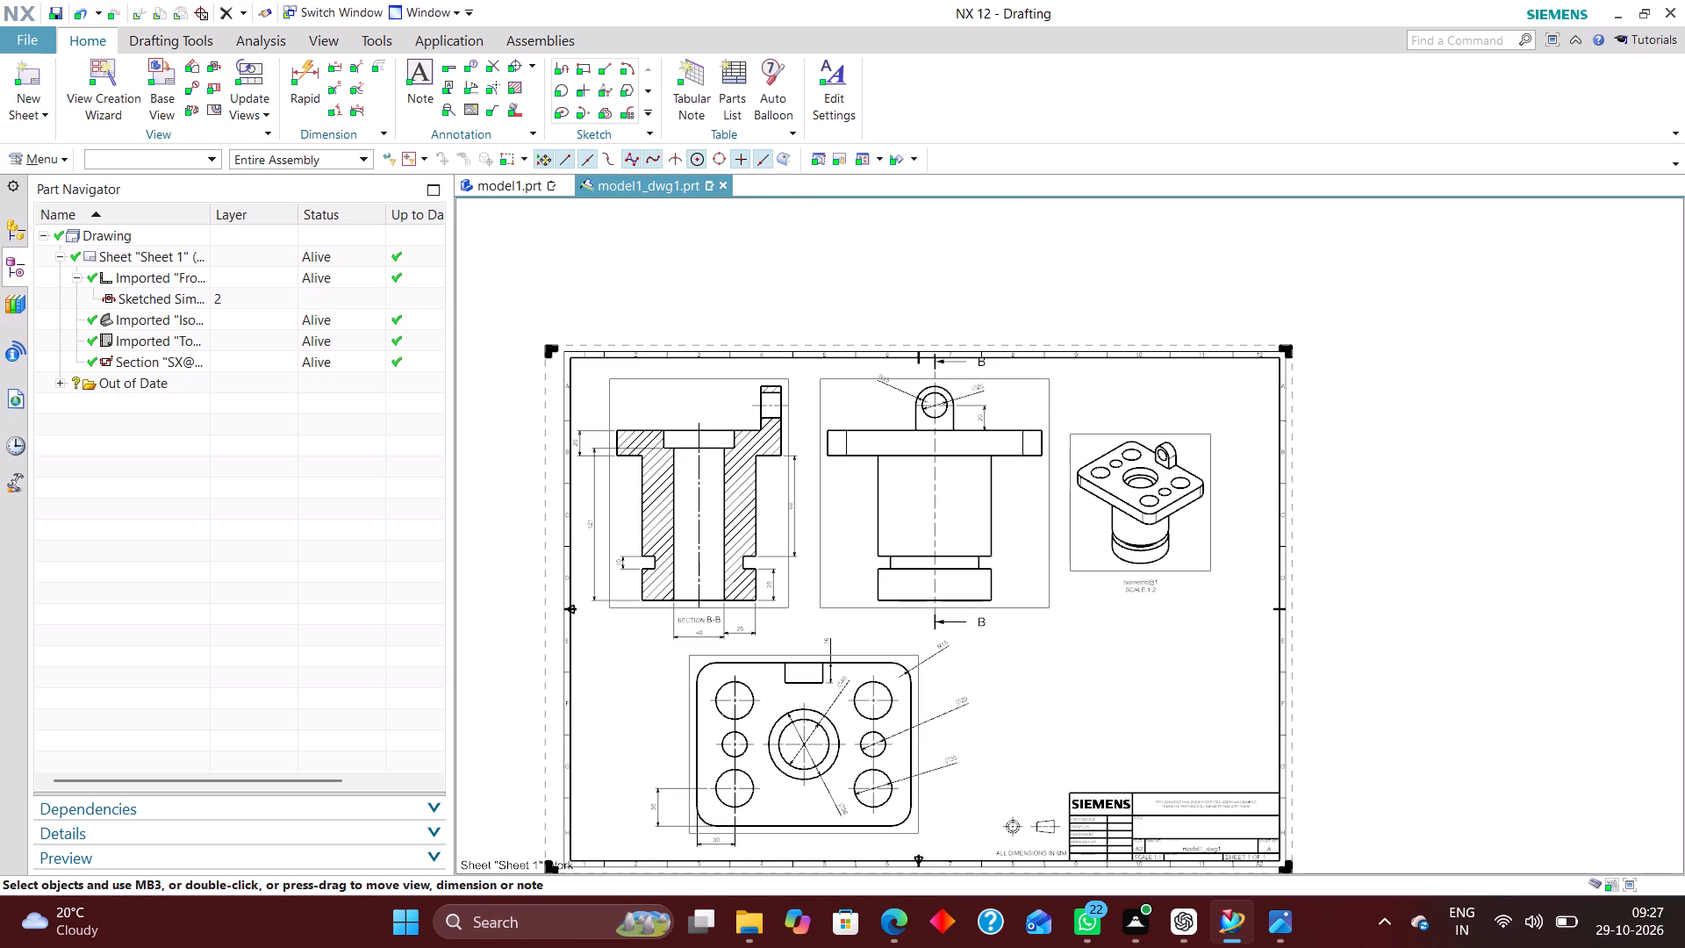
# Highlight the section view, its sketched section line and the front view in turn to examine how they relate on the sheet.
pyautogui.click(225, 363)
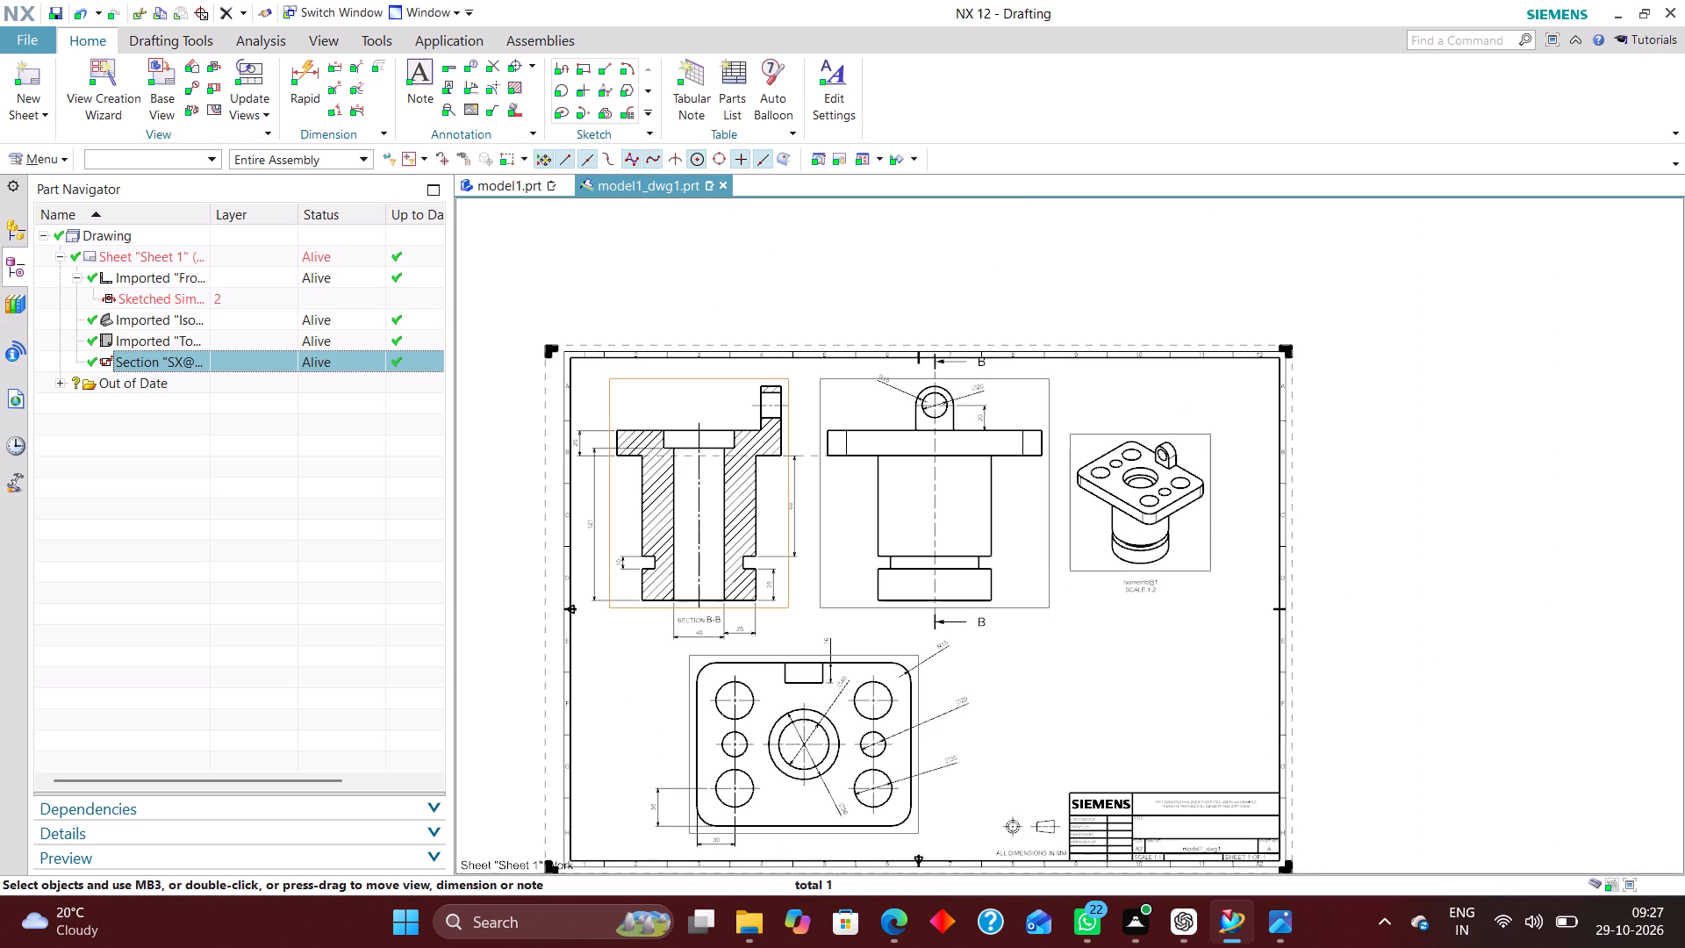
pyautogui.click(255, 296)
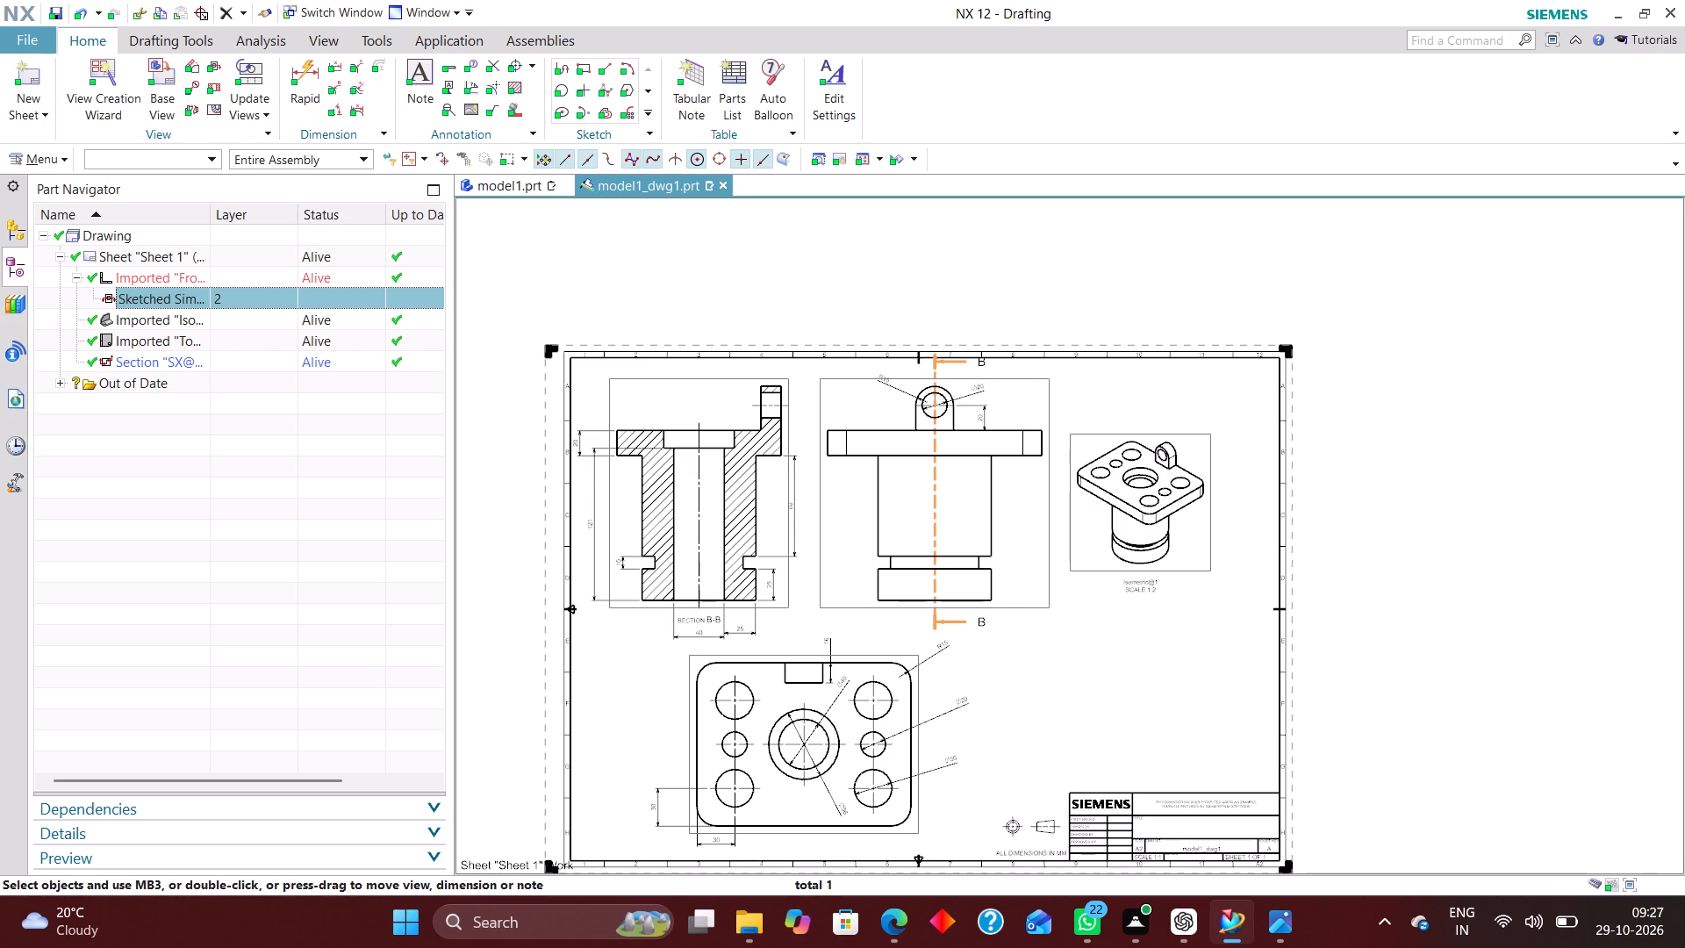
pyautogui.click(241, 266)
pyautogui.click(238, 296)
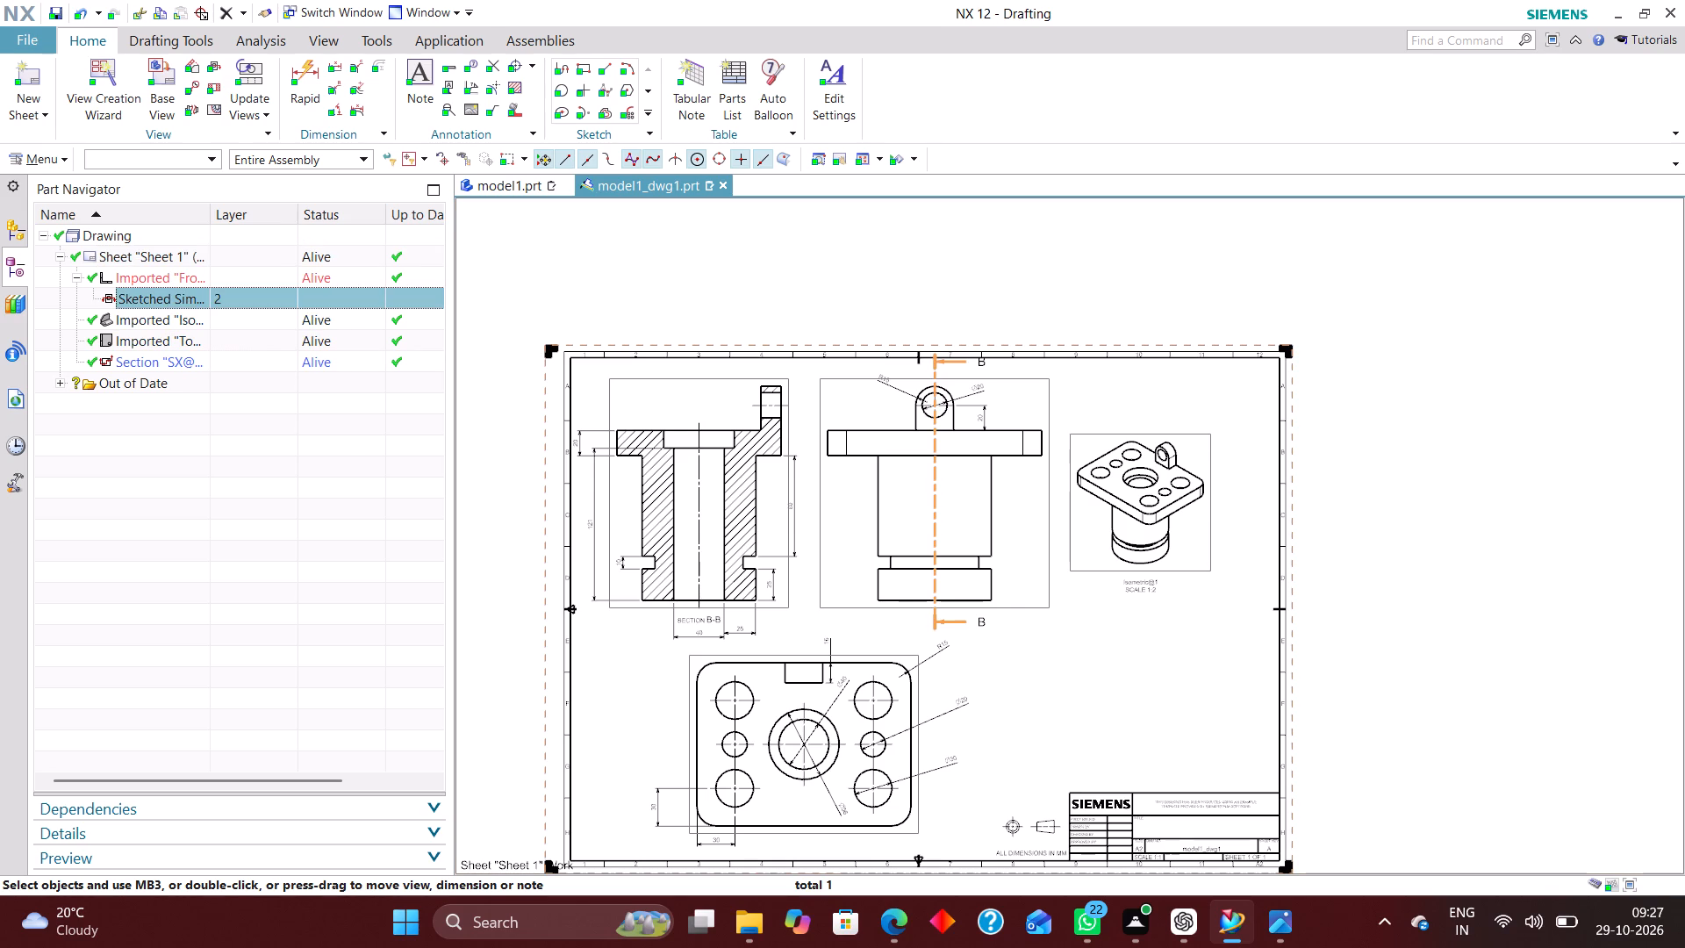
pyautogui.click(239, 276)
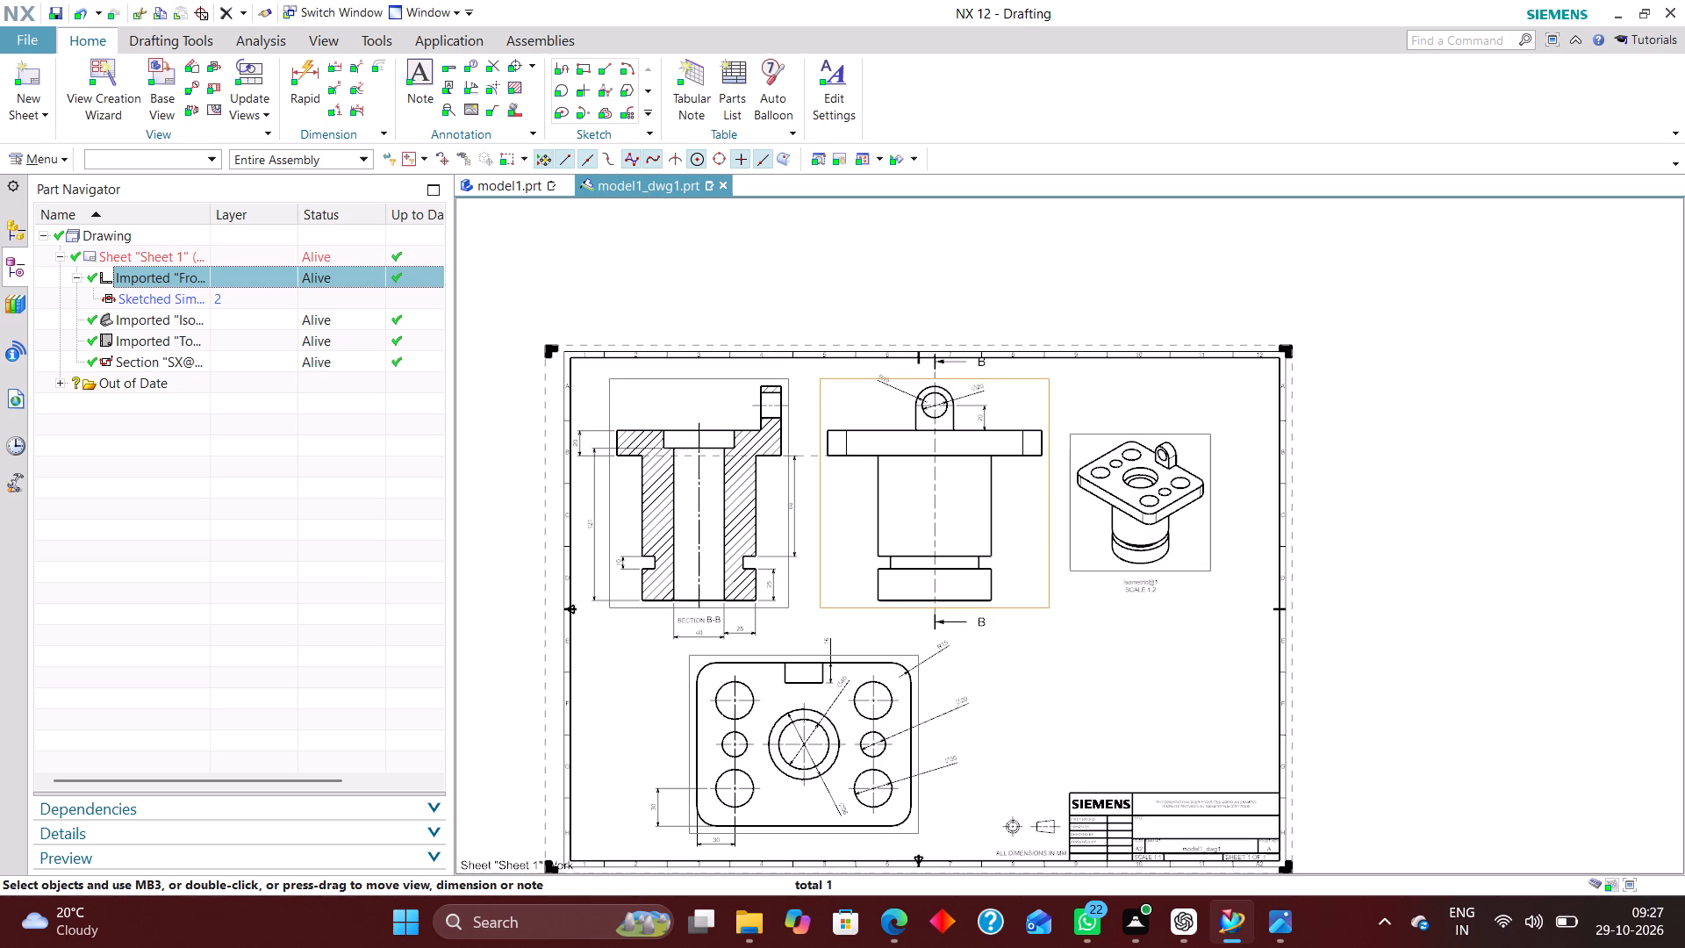
pyautogui.scroll(5, 960, 609)
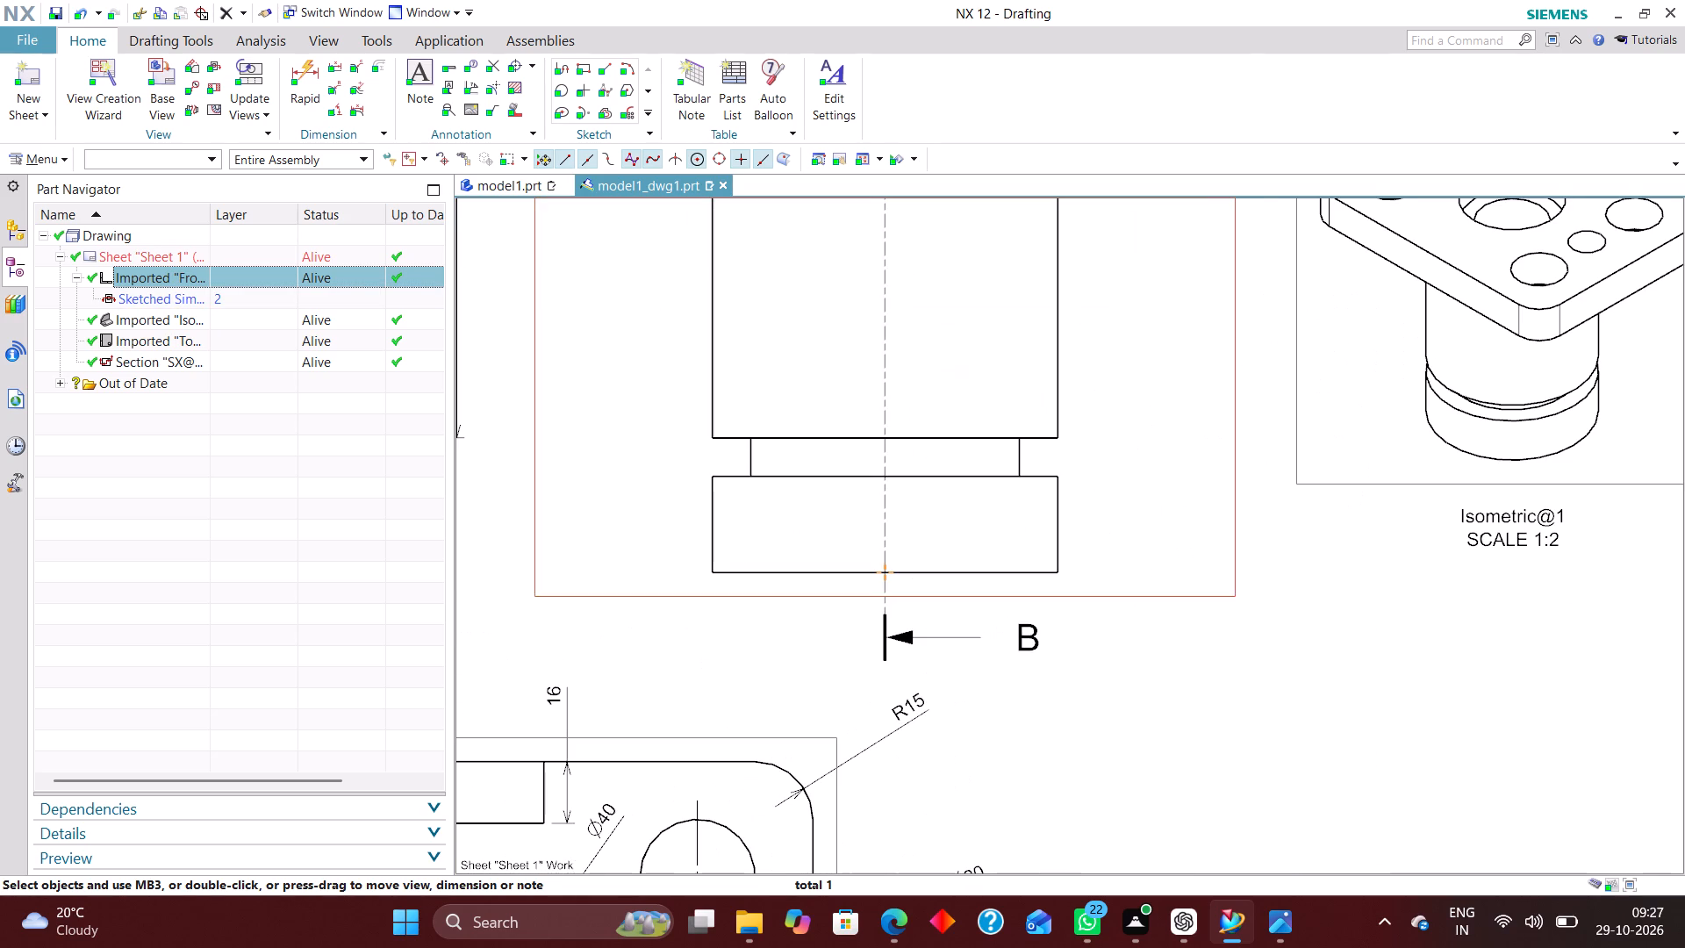
pyautogui.doubleClick(884, 611)
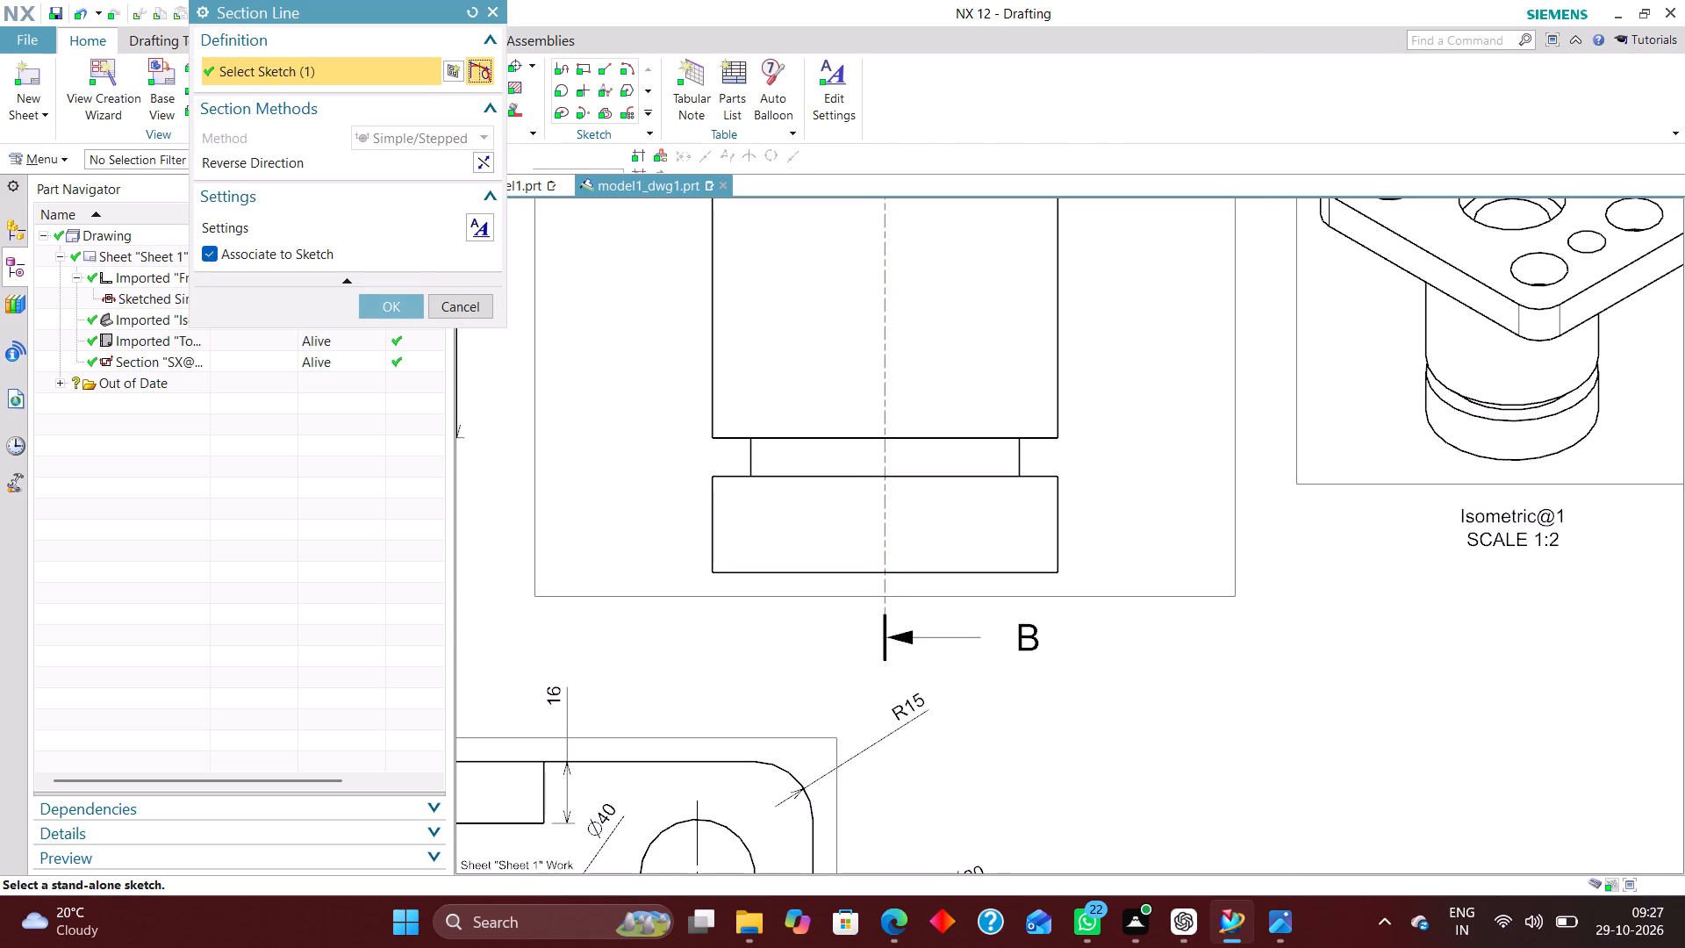
pyautogui.click(468, 298)
pyautogui.click(229, 356)
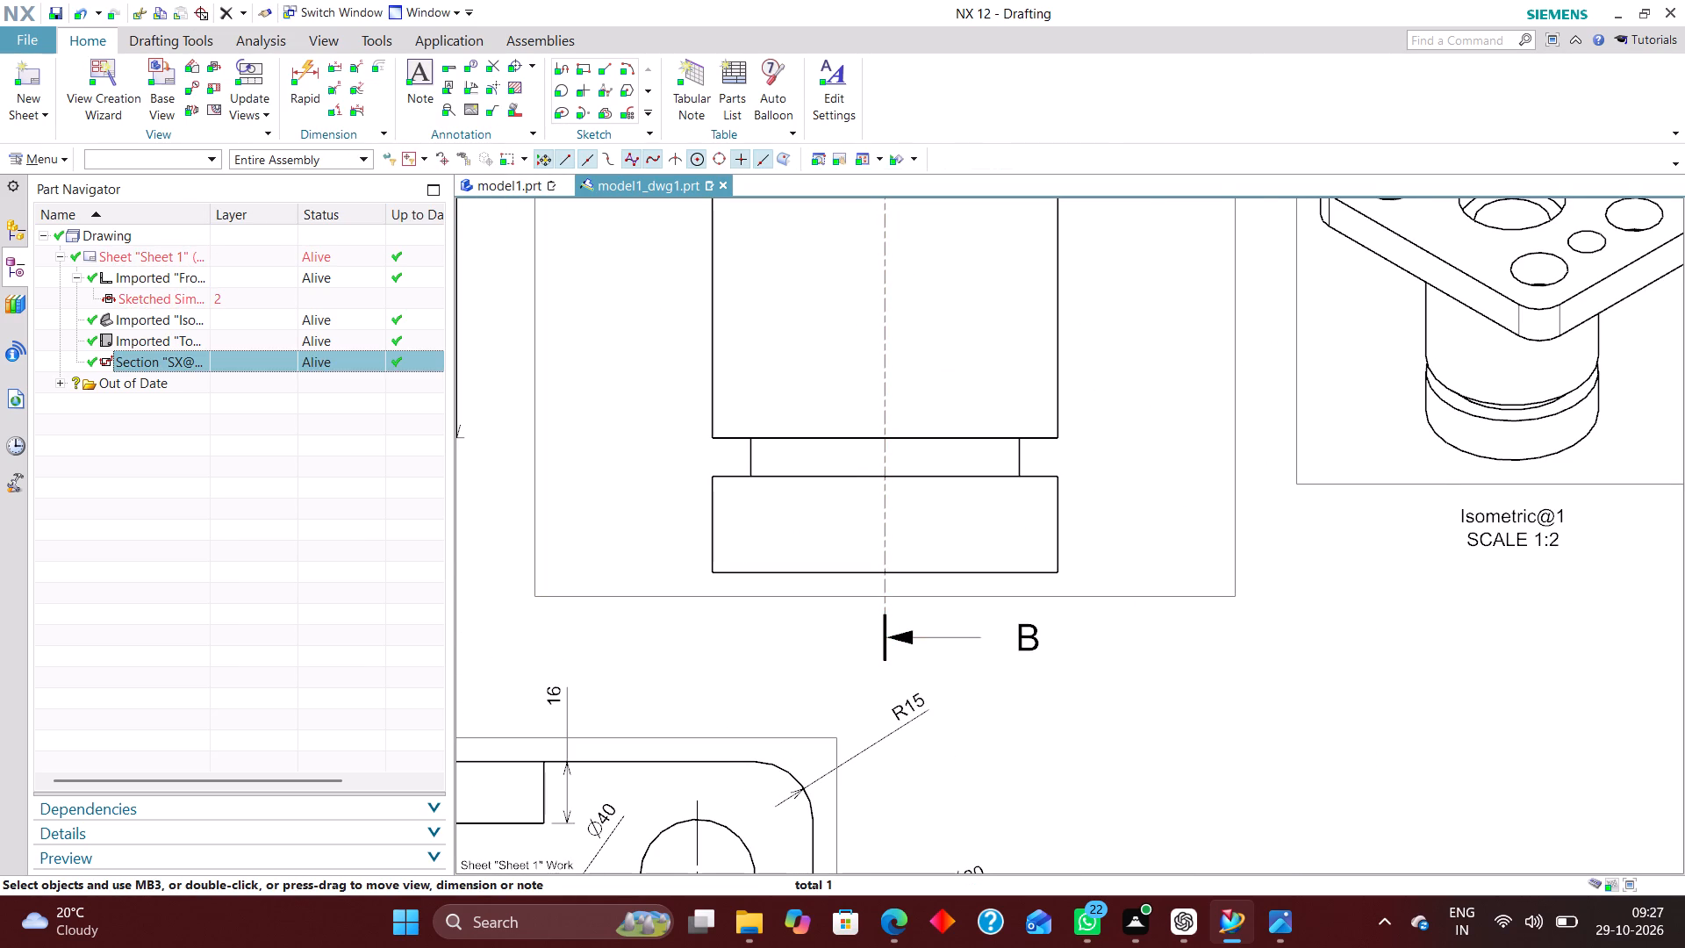
pyautogui.scroll(-4, 905, 517)
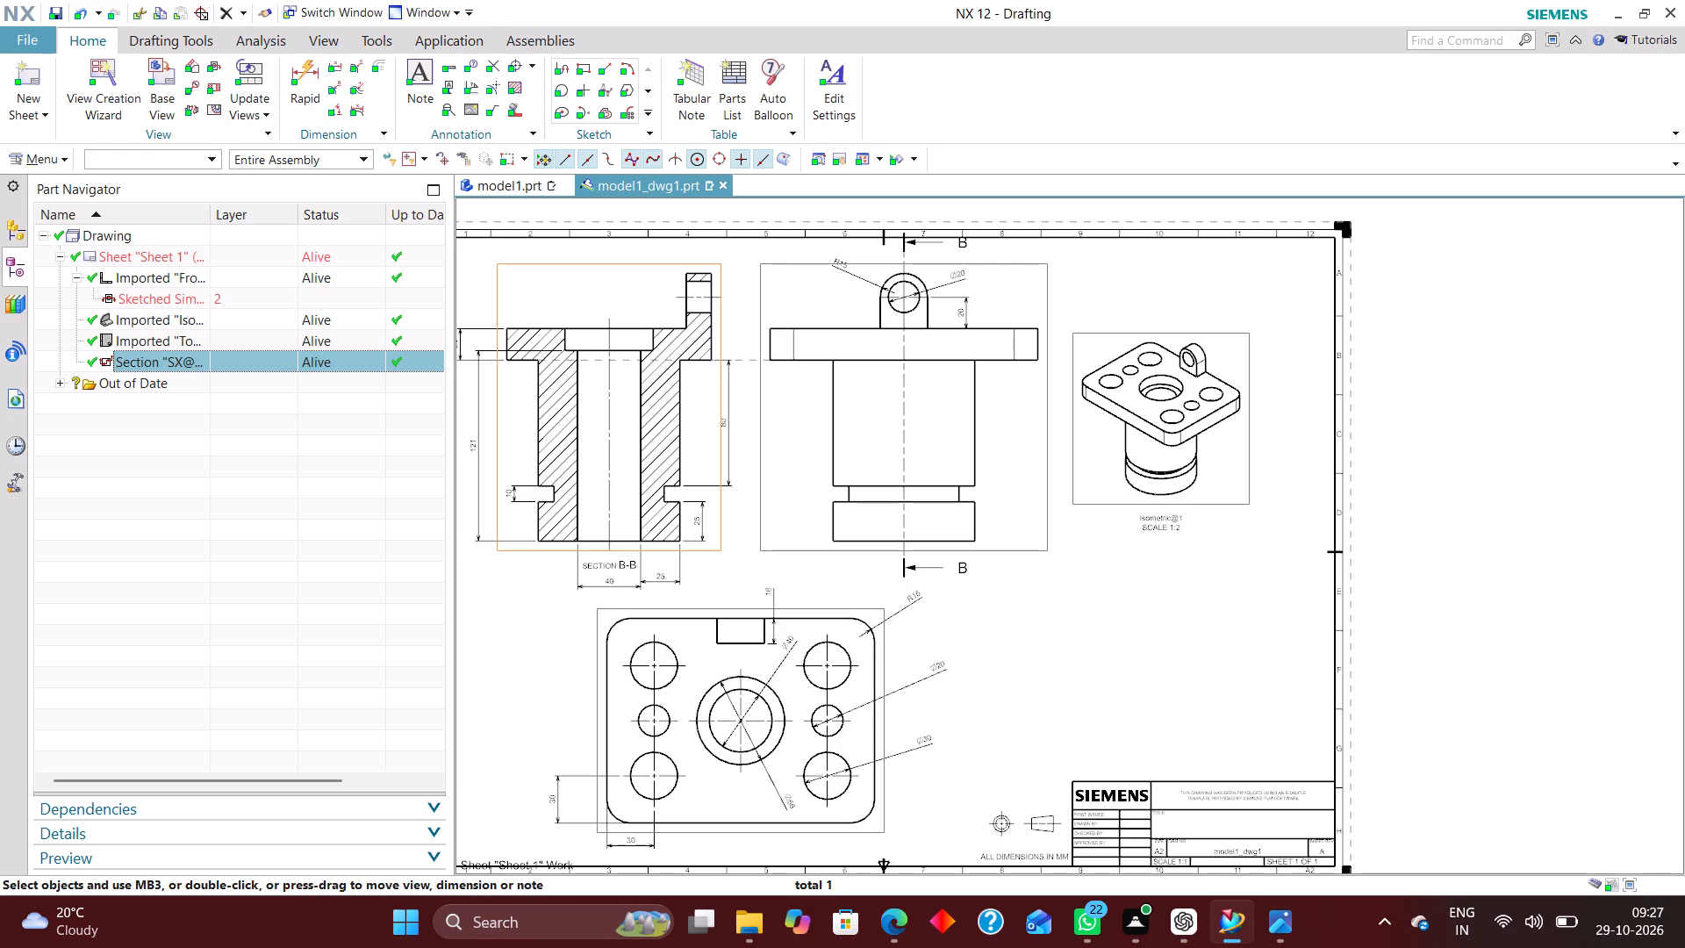
pyautogui.click(226, 289)
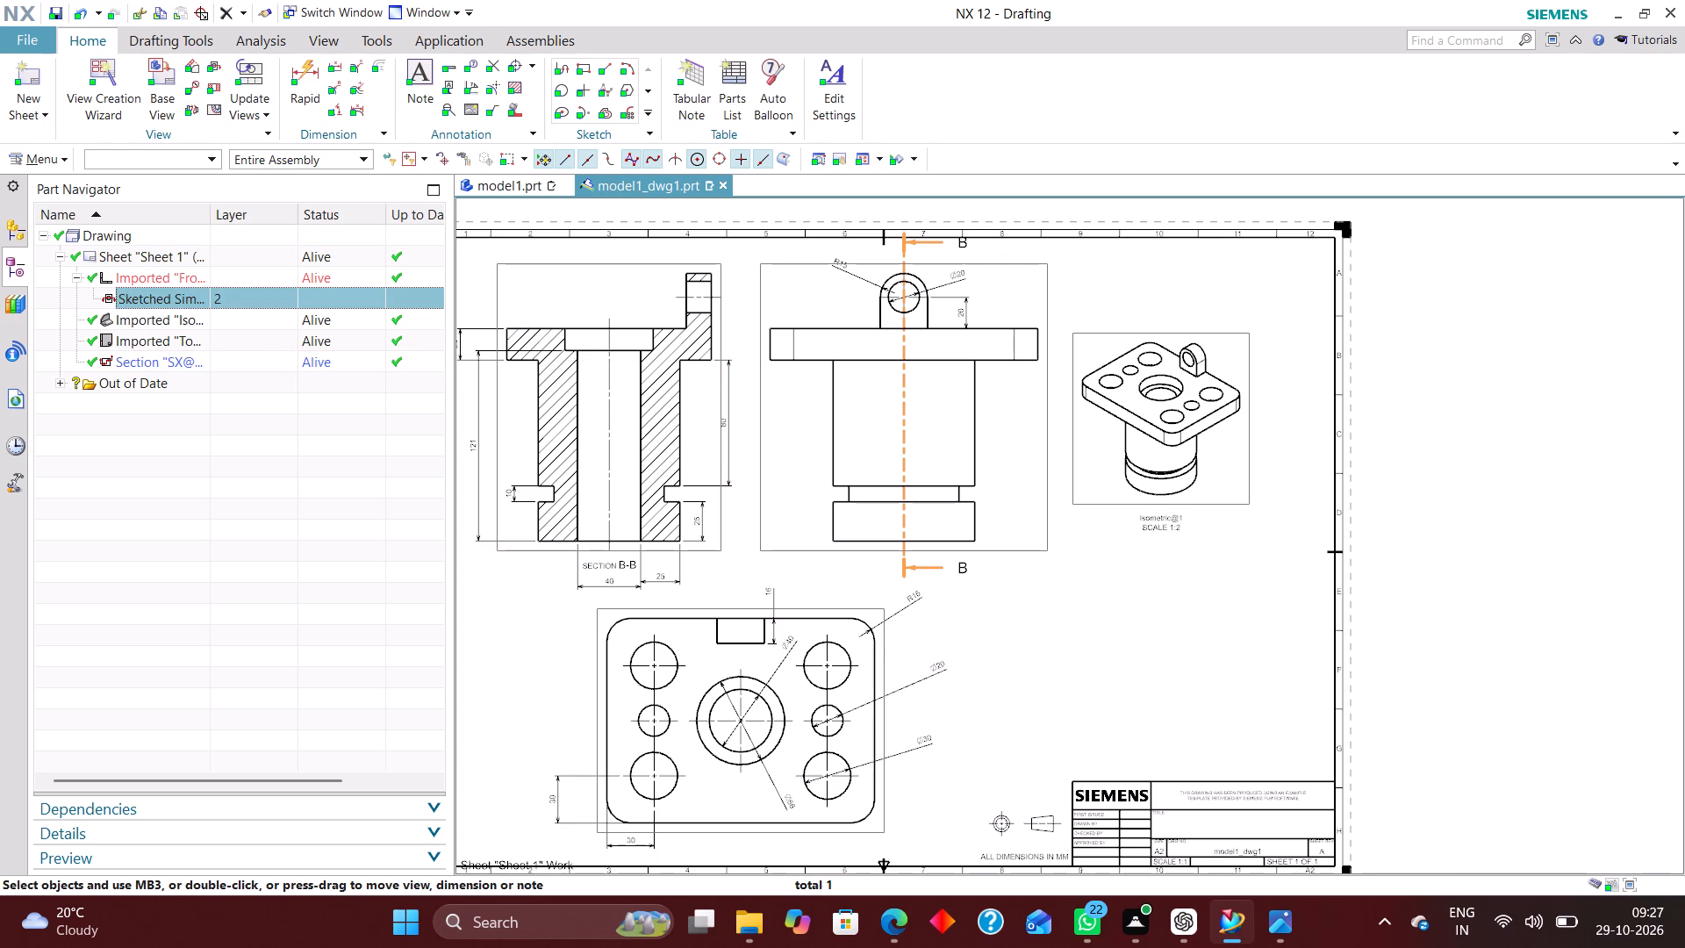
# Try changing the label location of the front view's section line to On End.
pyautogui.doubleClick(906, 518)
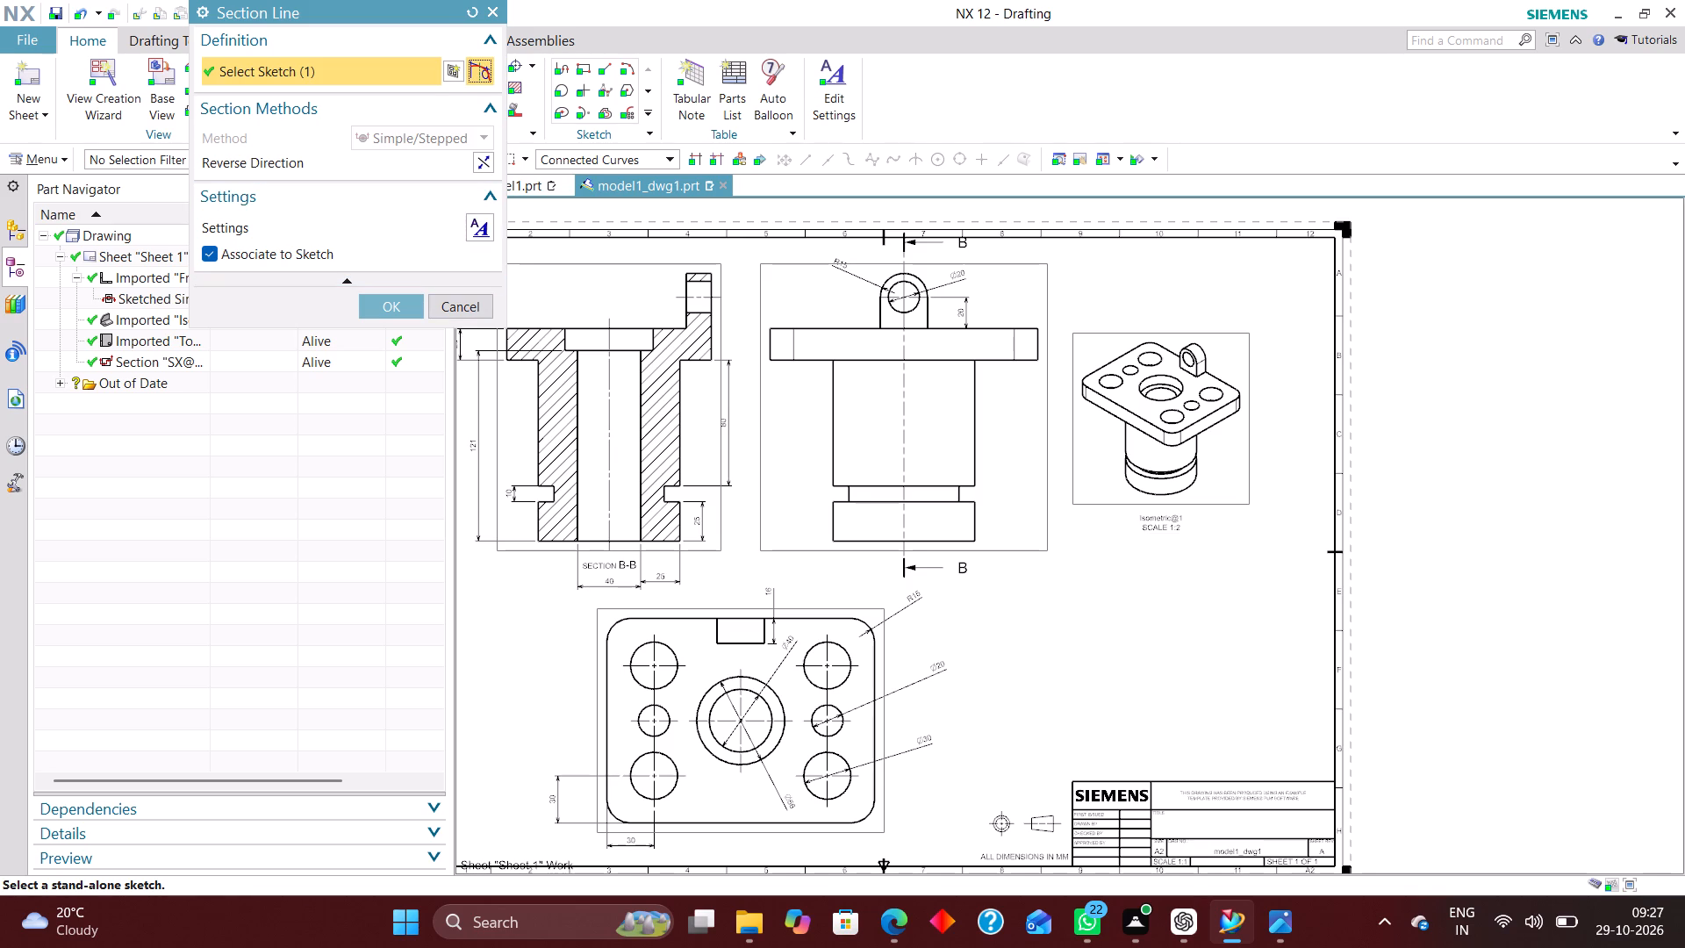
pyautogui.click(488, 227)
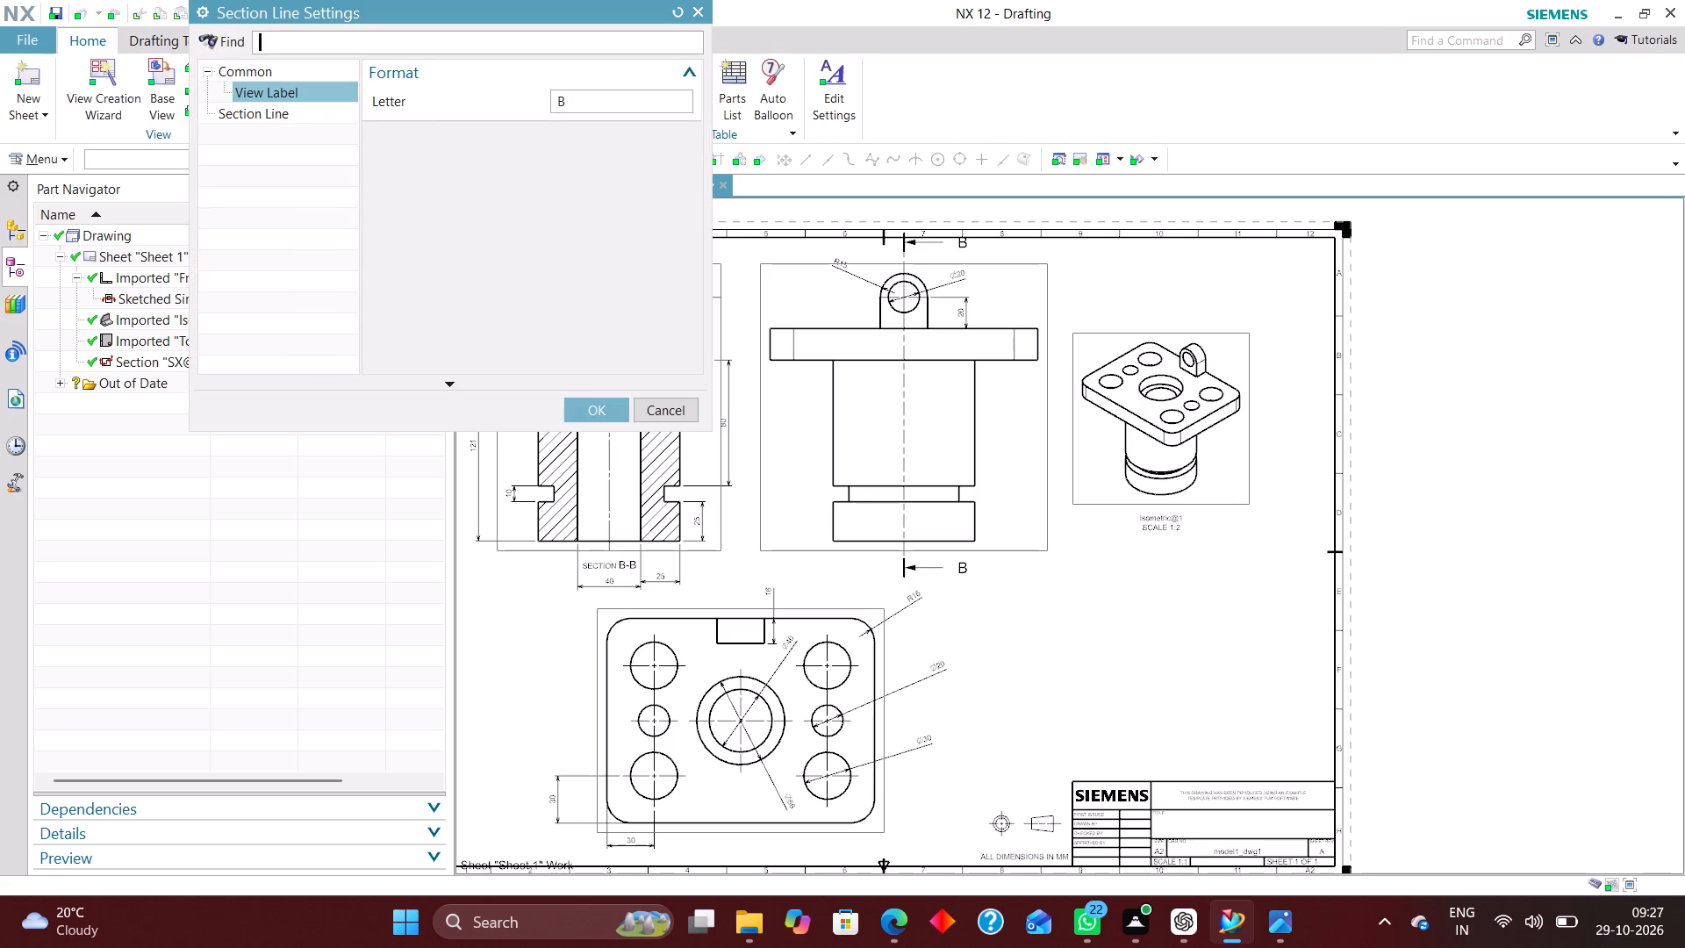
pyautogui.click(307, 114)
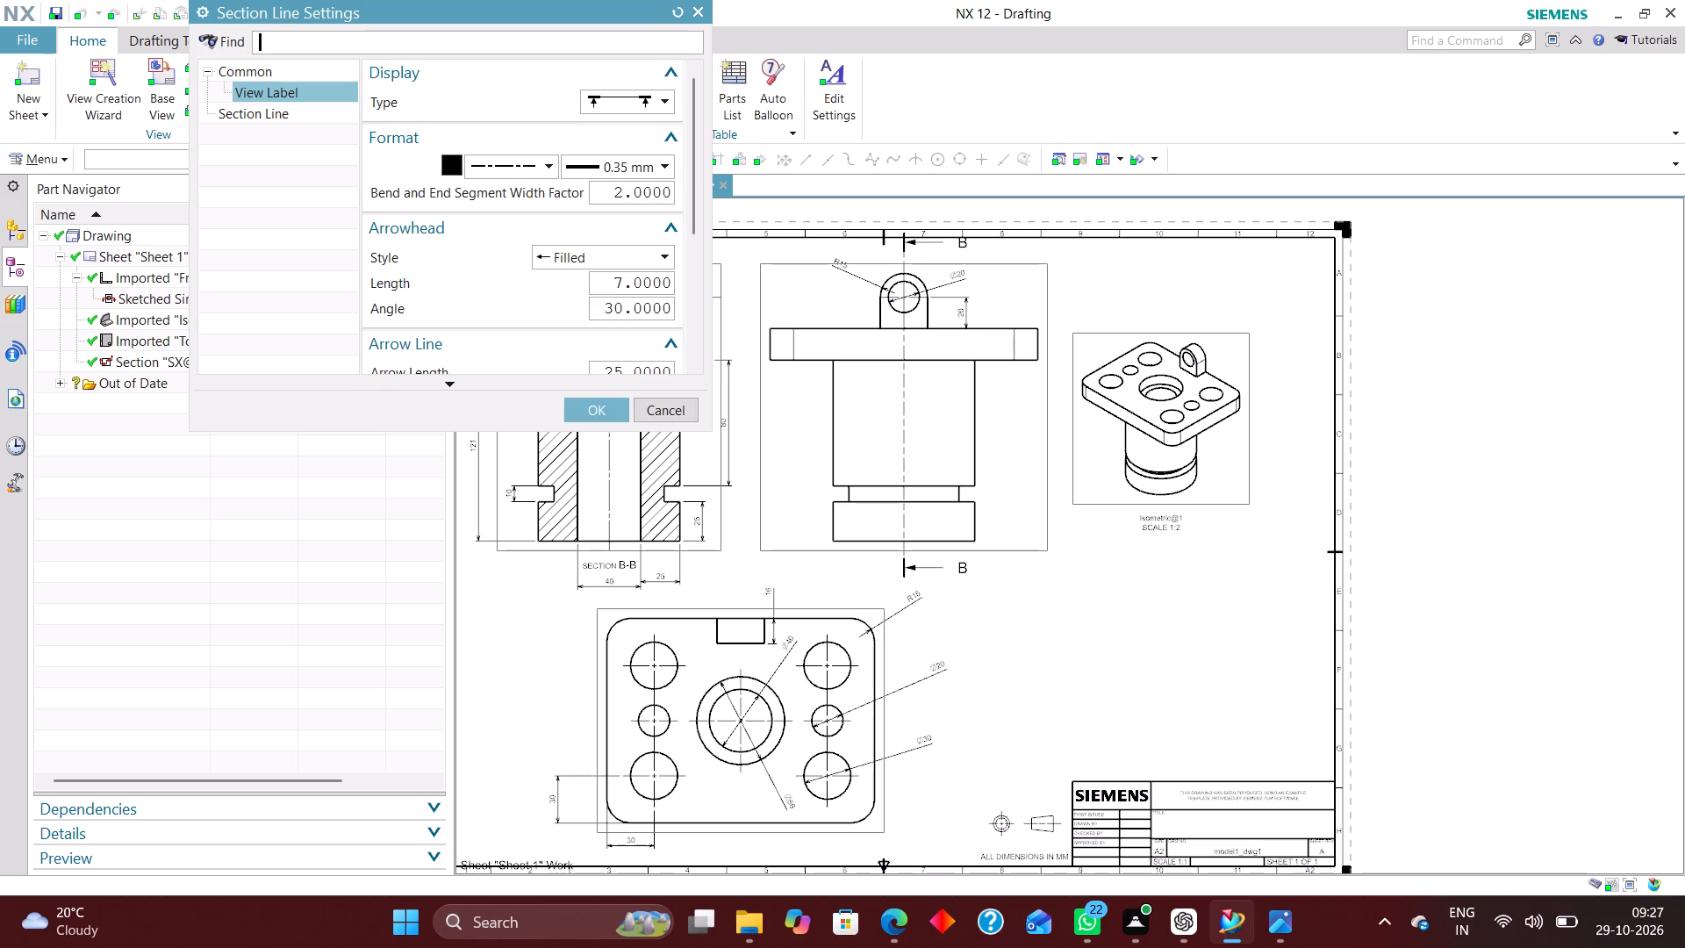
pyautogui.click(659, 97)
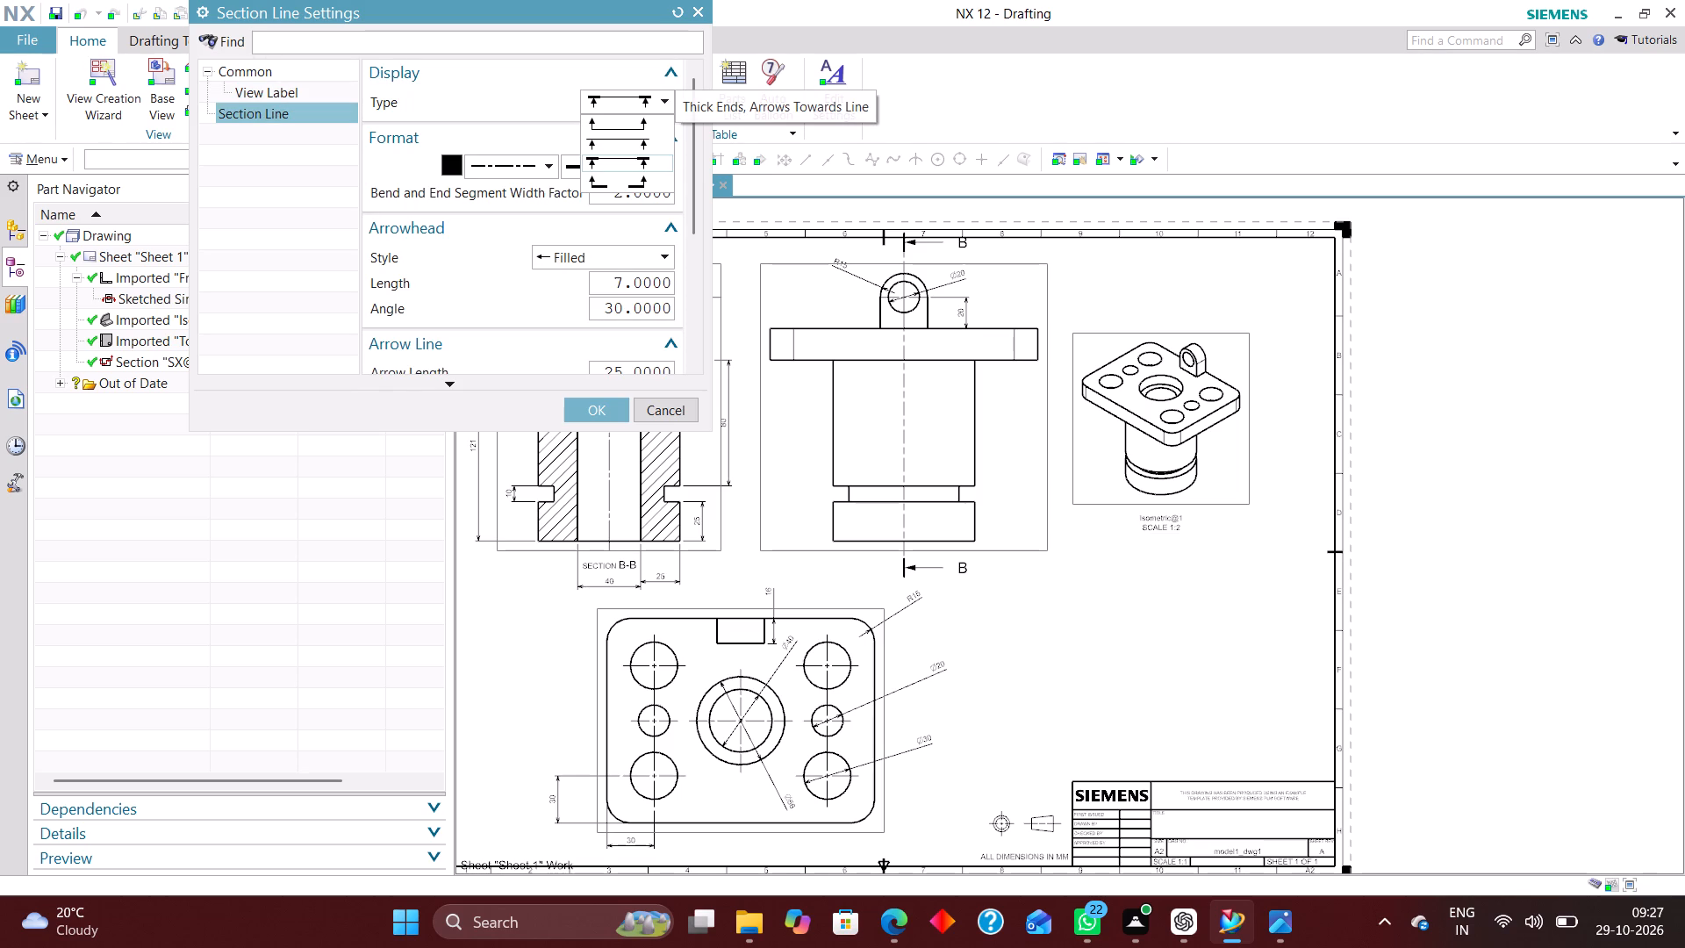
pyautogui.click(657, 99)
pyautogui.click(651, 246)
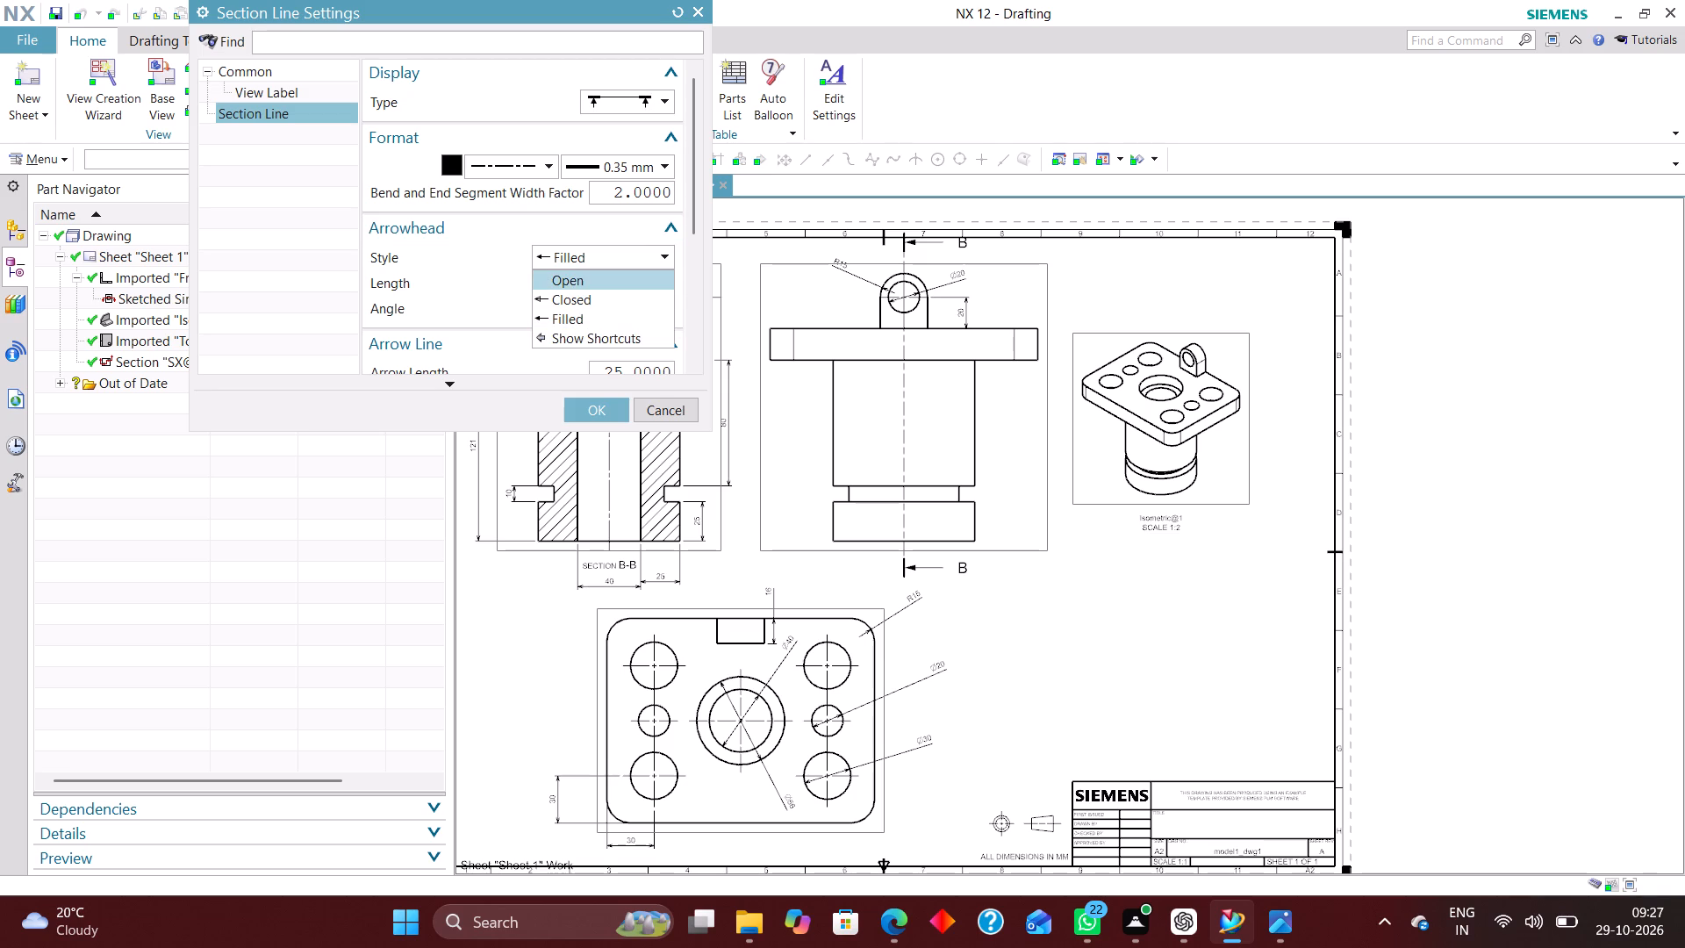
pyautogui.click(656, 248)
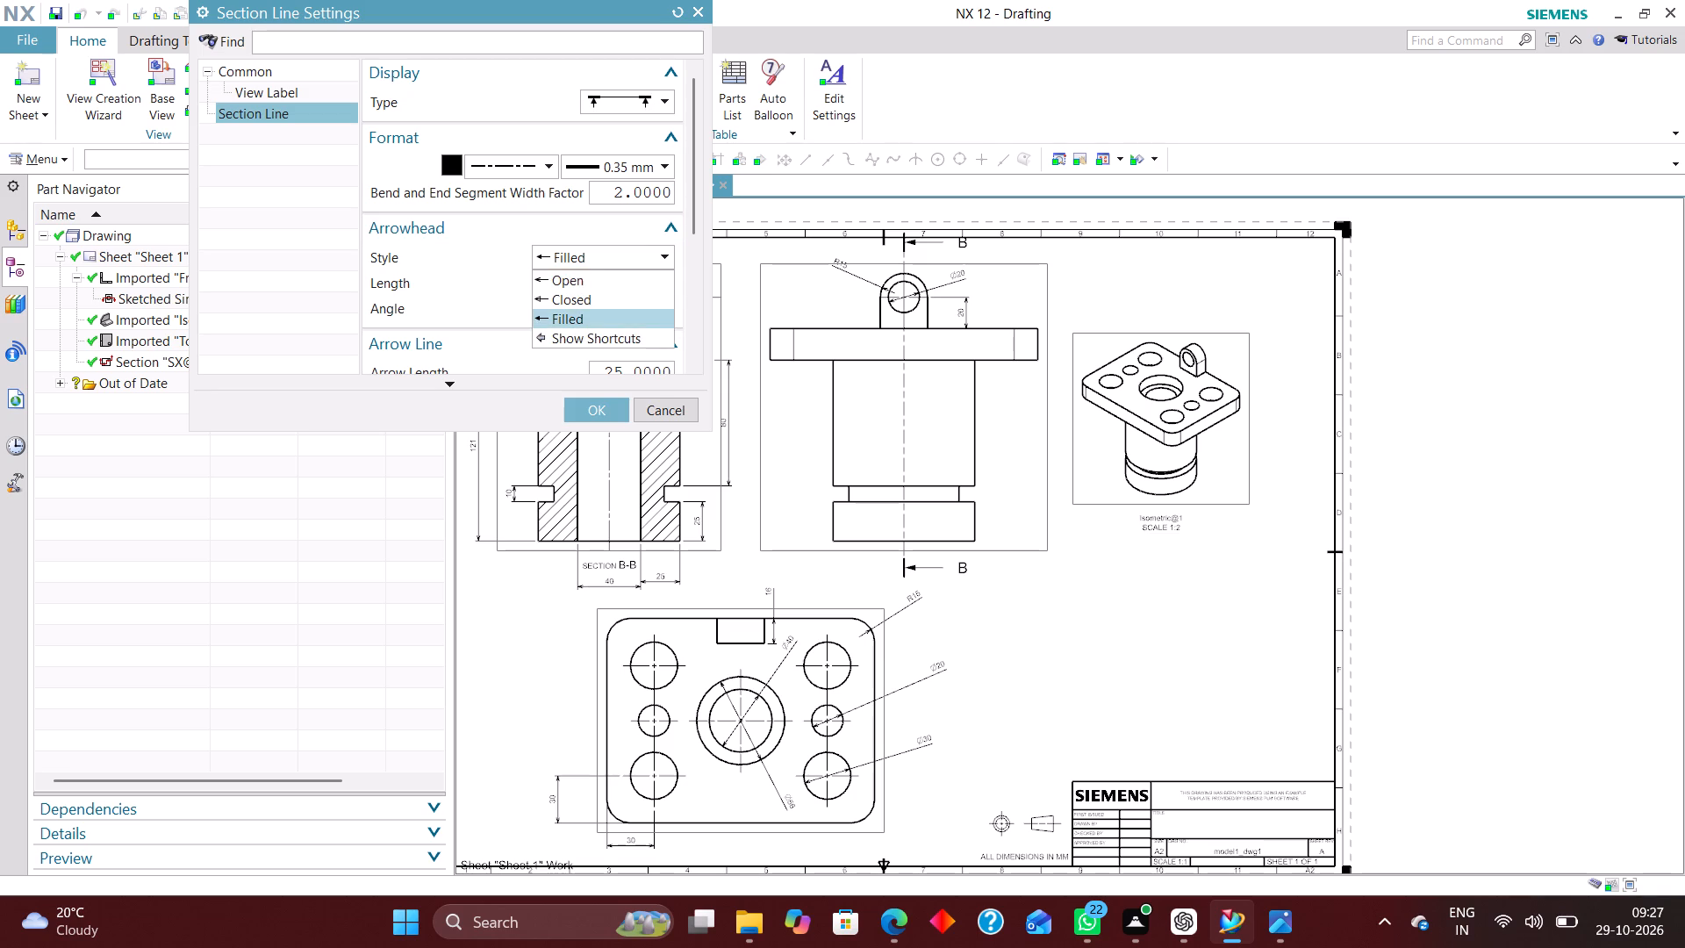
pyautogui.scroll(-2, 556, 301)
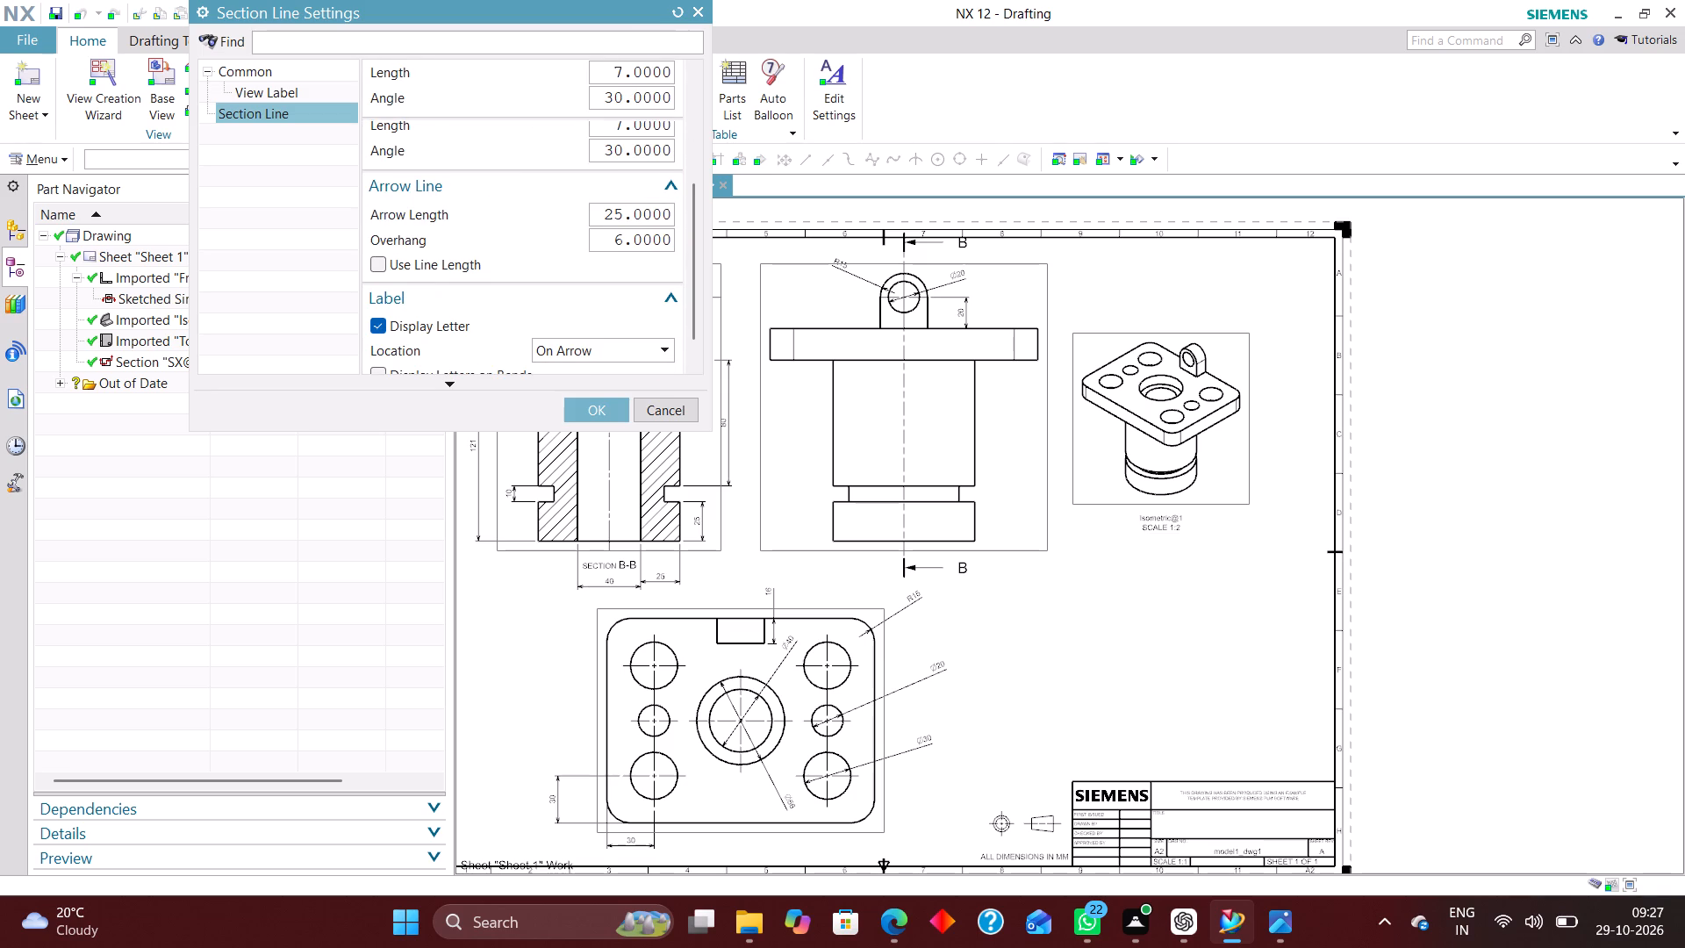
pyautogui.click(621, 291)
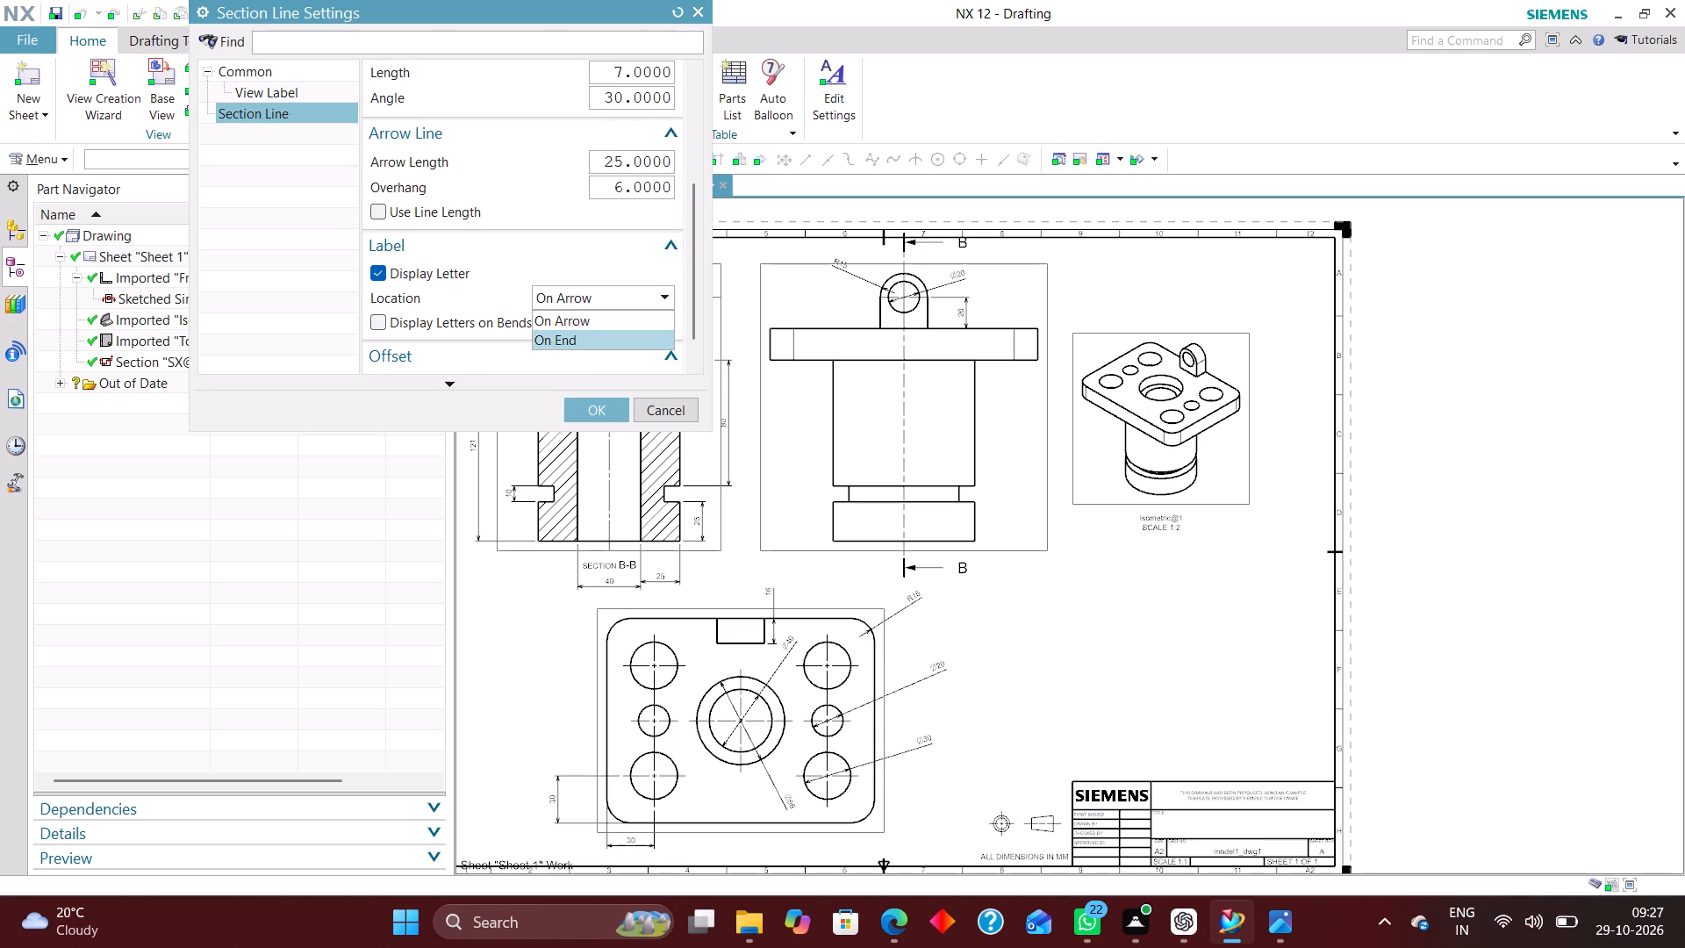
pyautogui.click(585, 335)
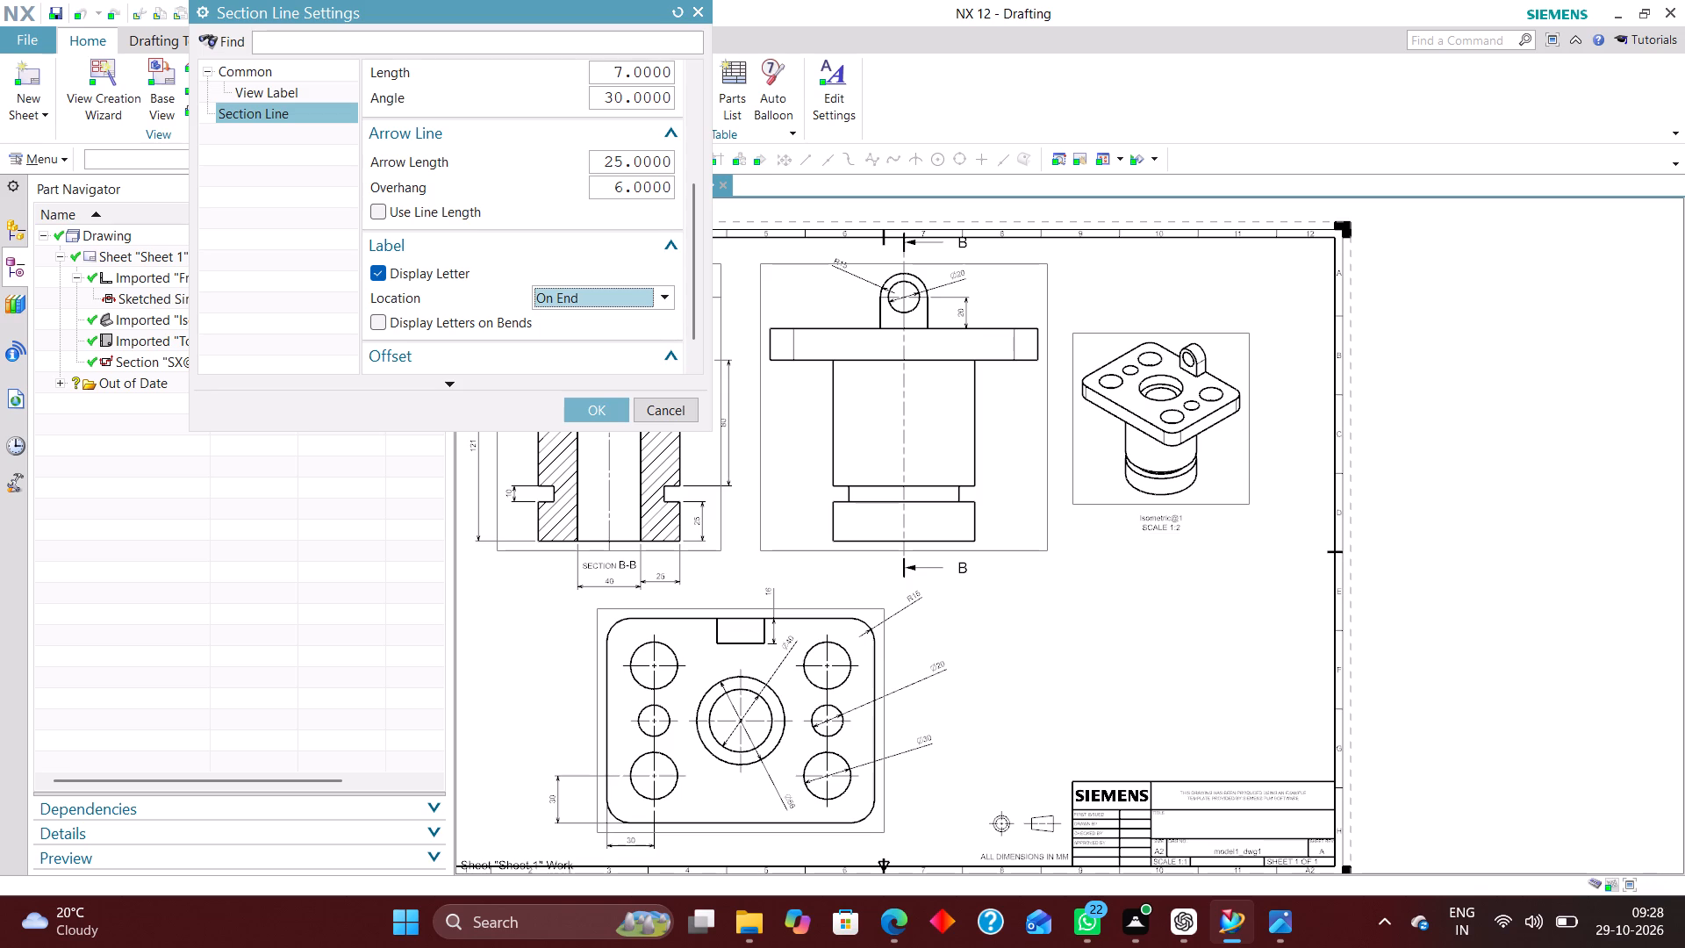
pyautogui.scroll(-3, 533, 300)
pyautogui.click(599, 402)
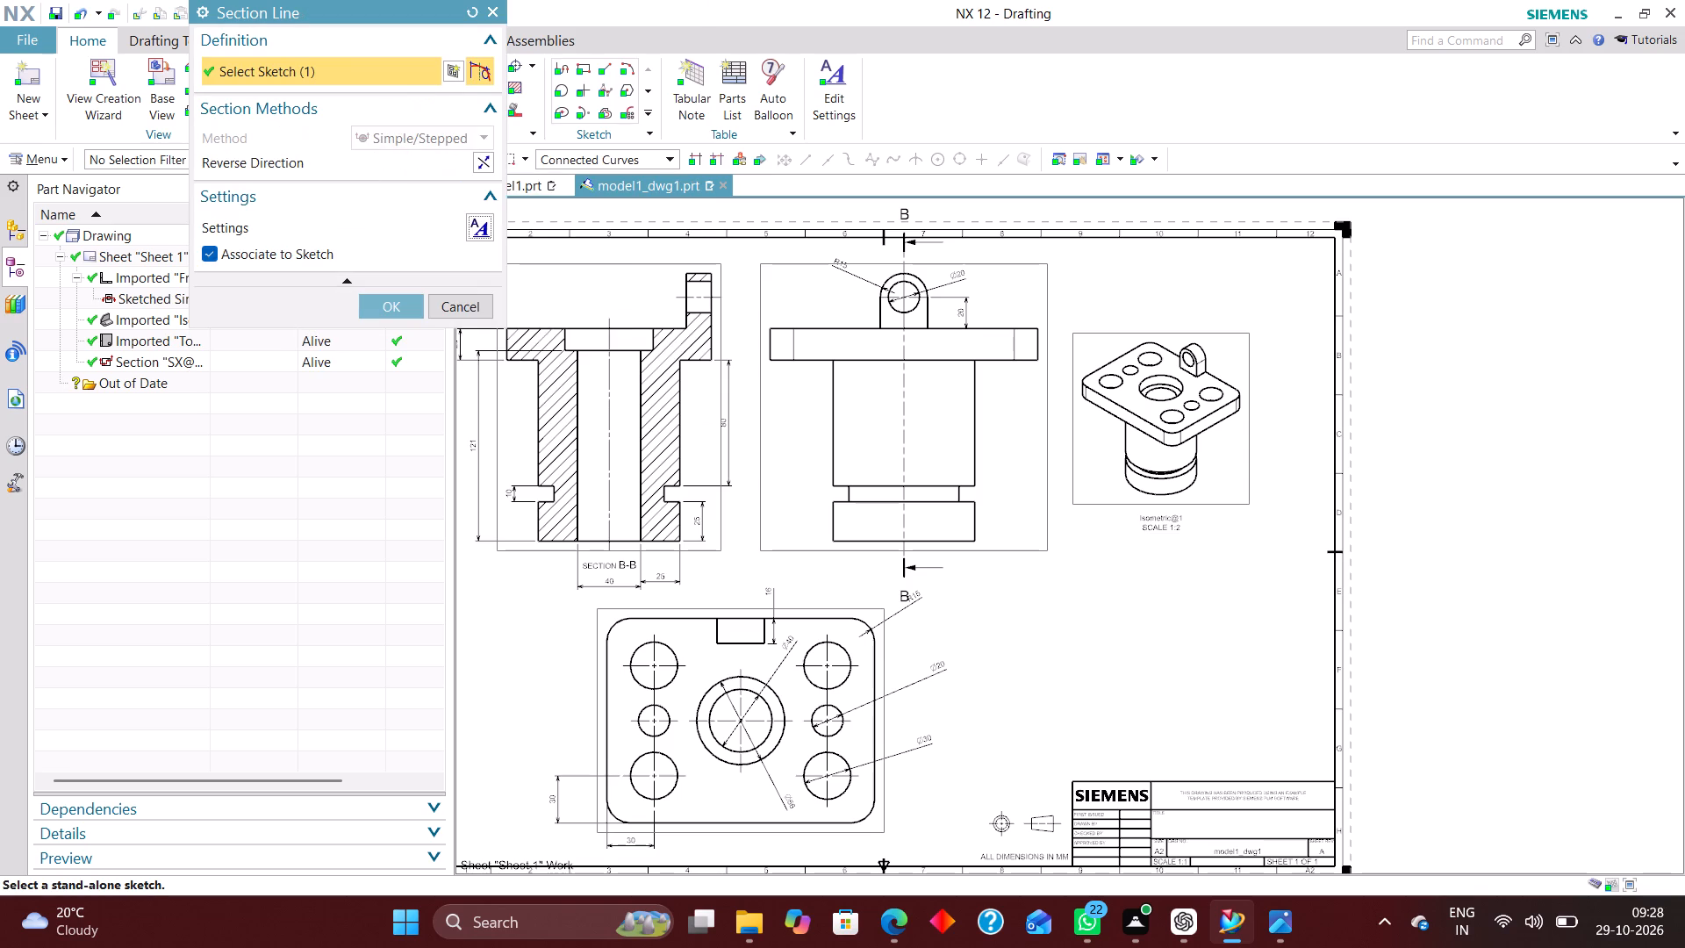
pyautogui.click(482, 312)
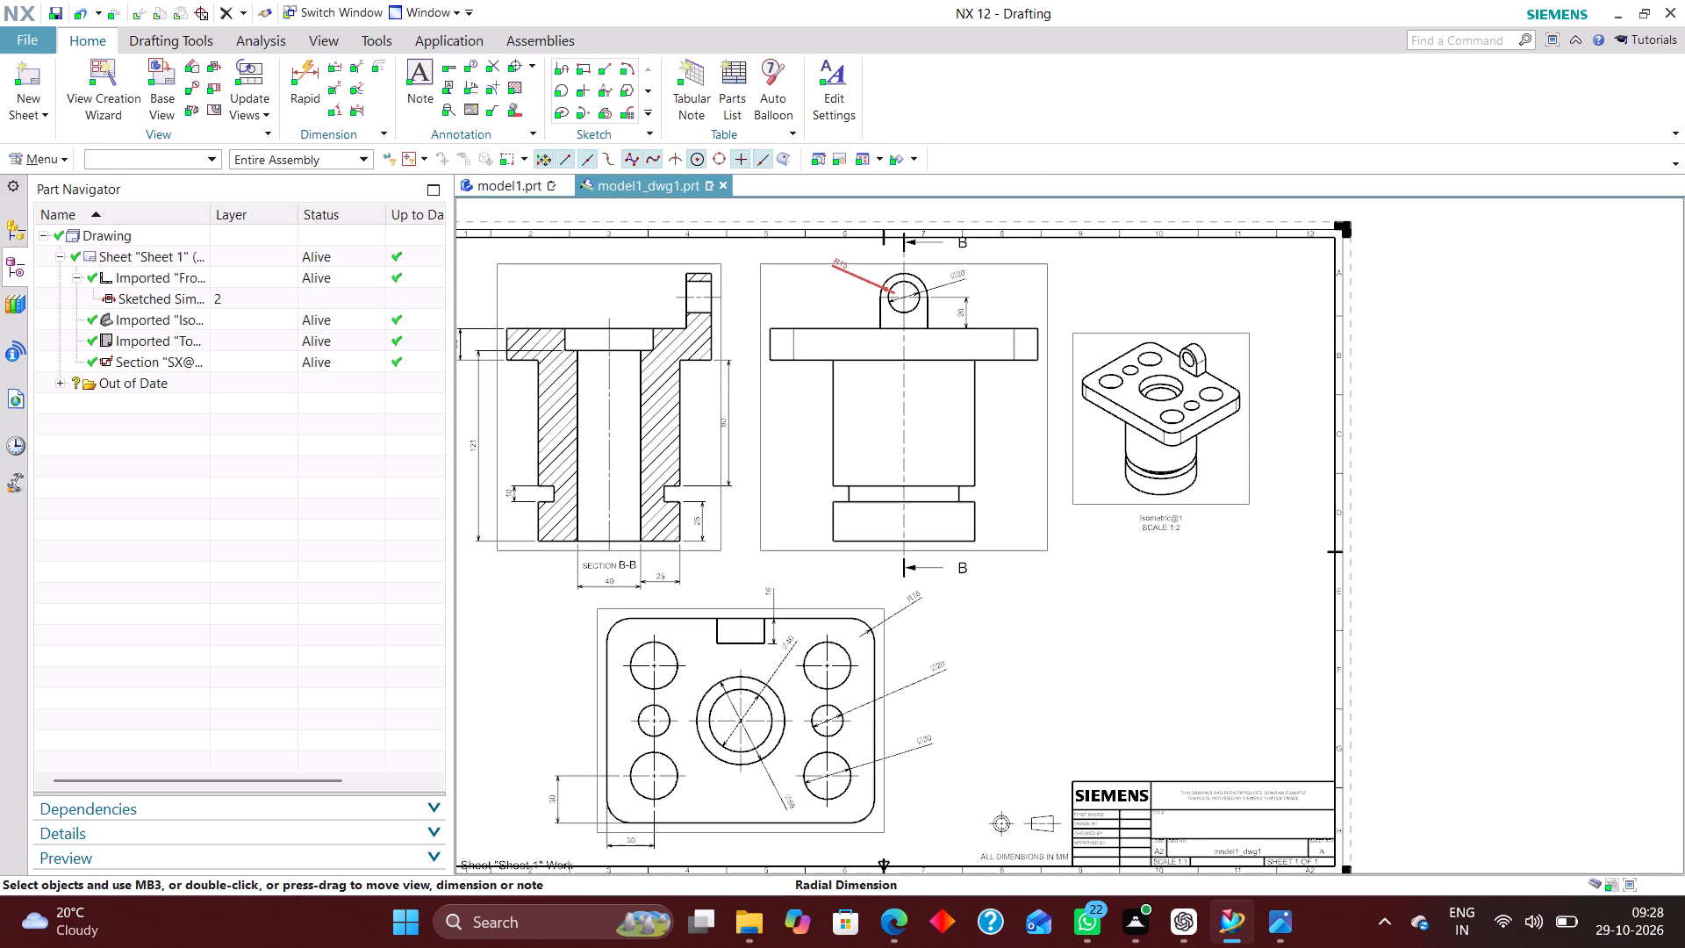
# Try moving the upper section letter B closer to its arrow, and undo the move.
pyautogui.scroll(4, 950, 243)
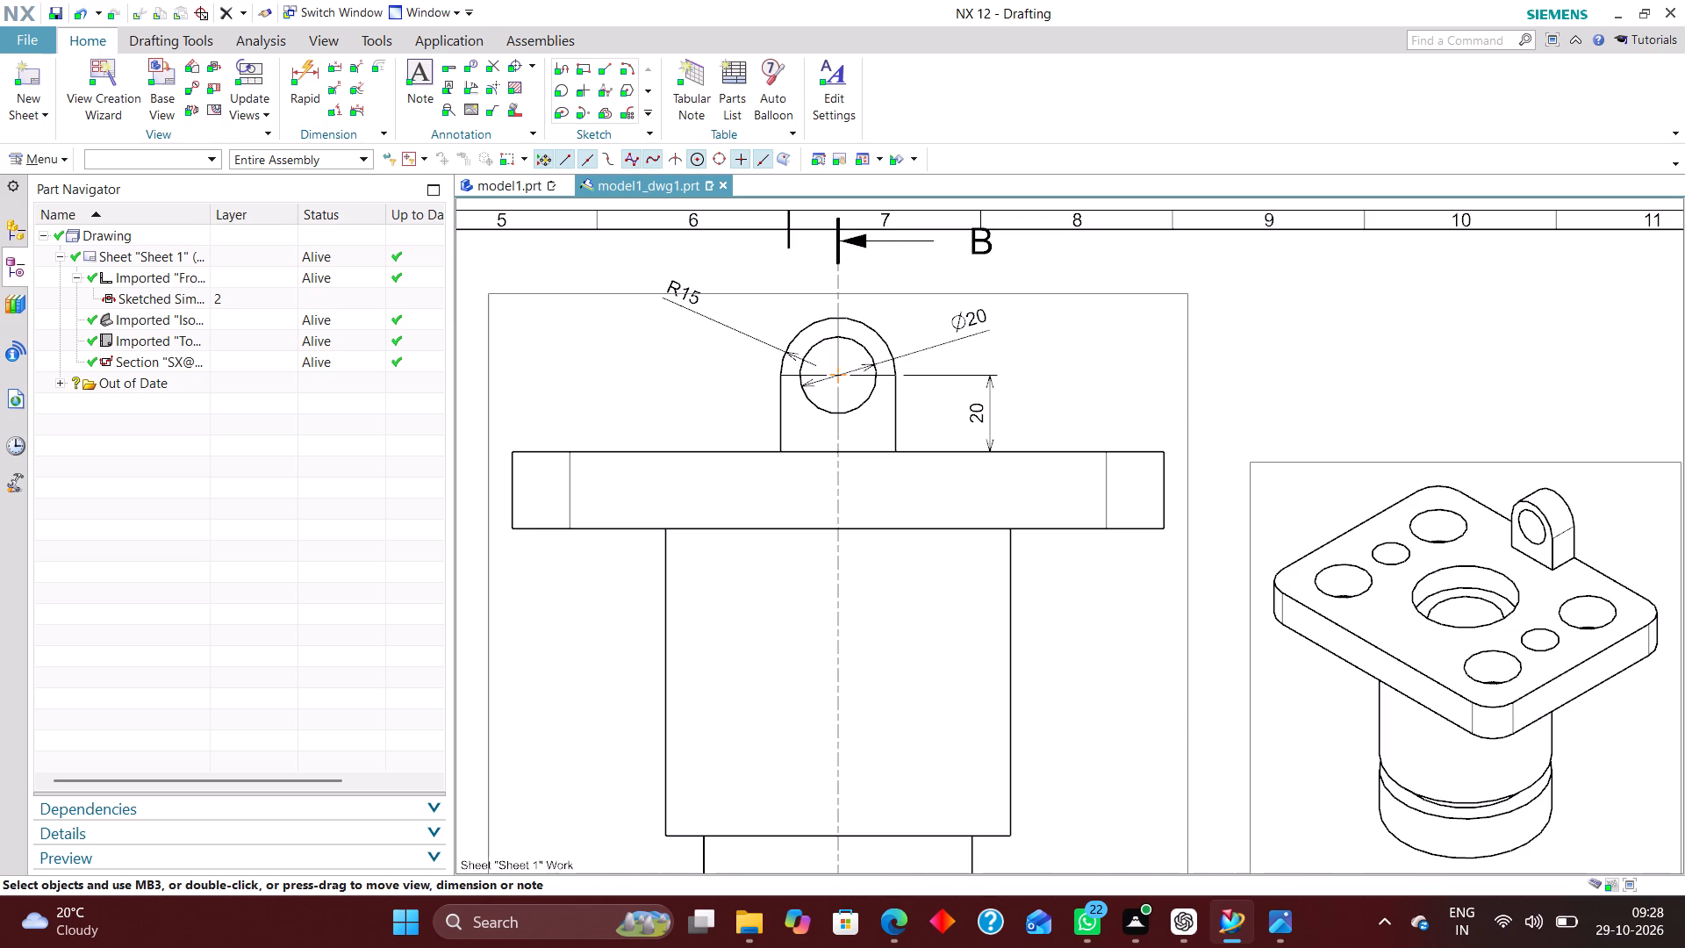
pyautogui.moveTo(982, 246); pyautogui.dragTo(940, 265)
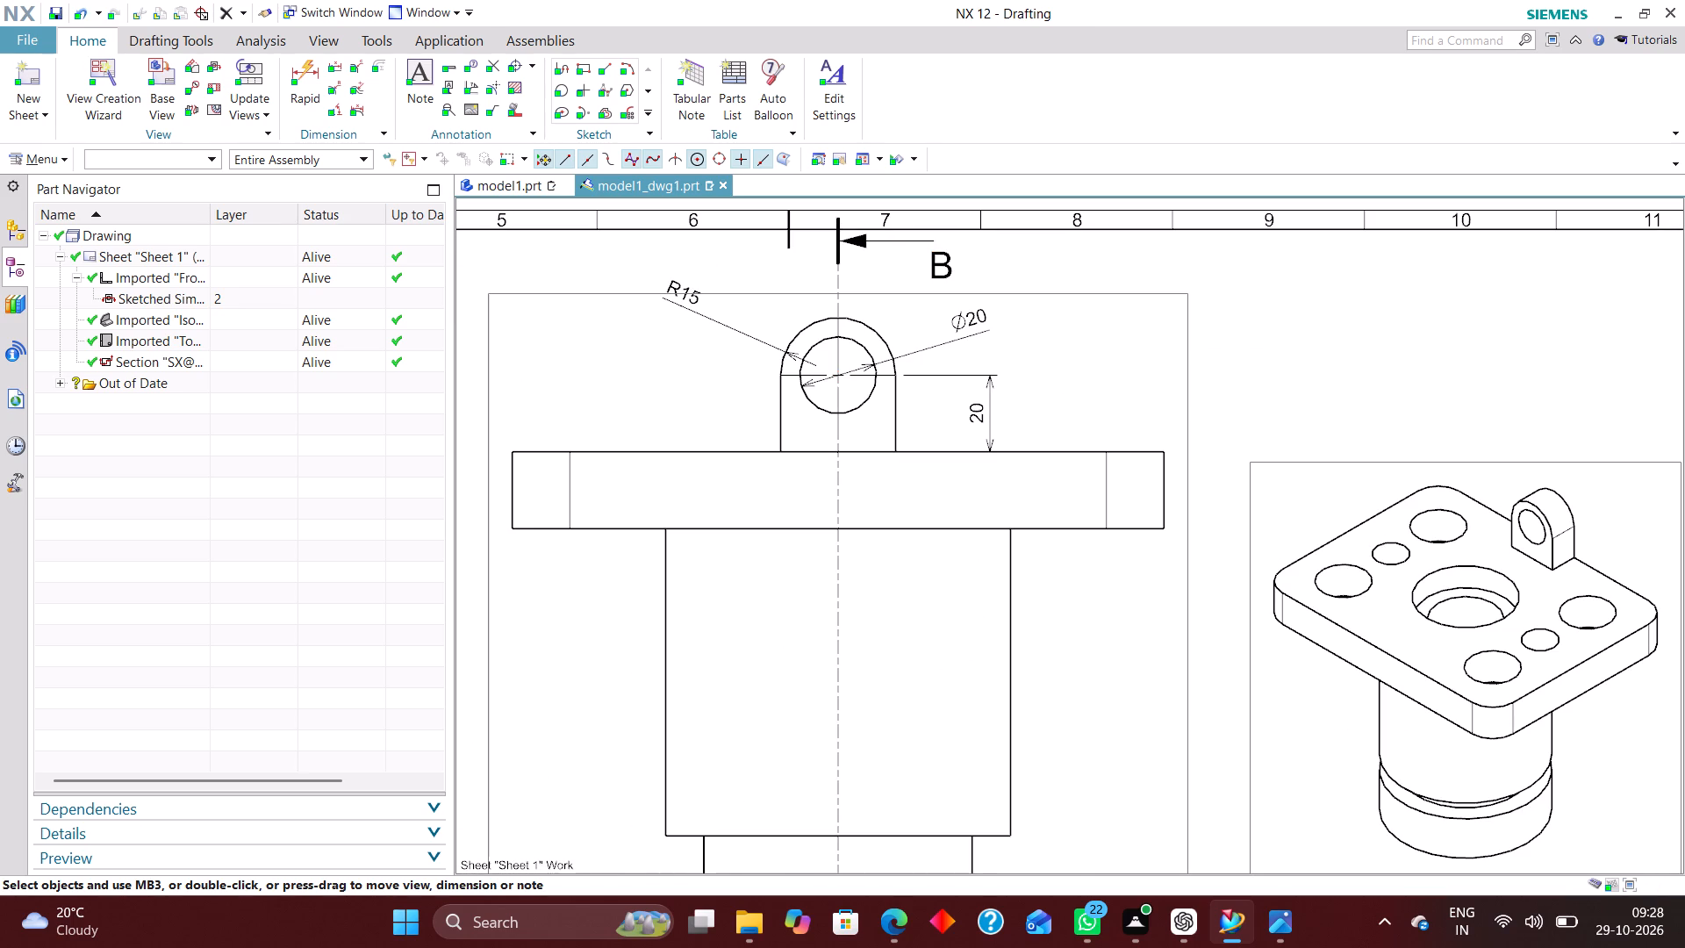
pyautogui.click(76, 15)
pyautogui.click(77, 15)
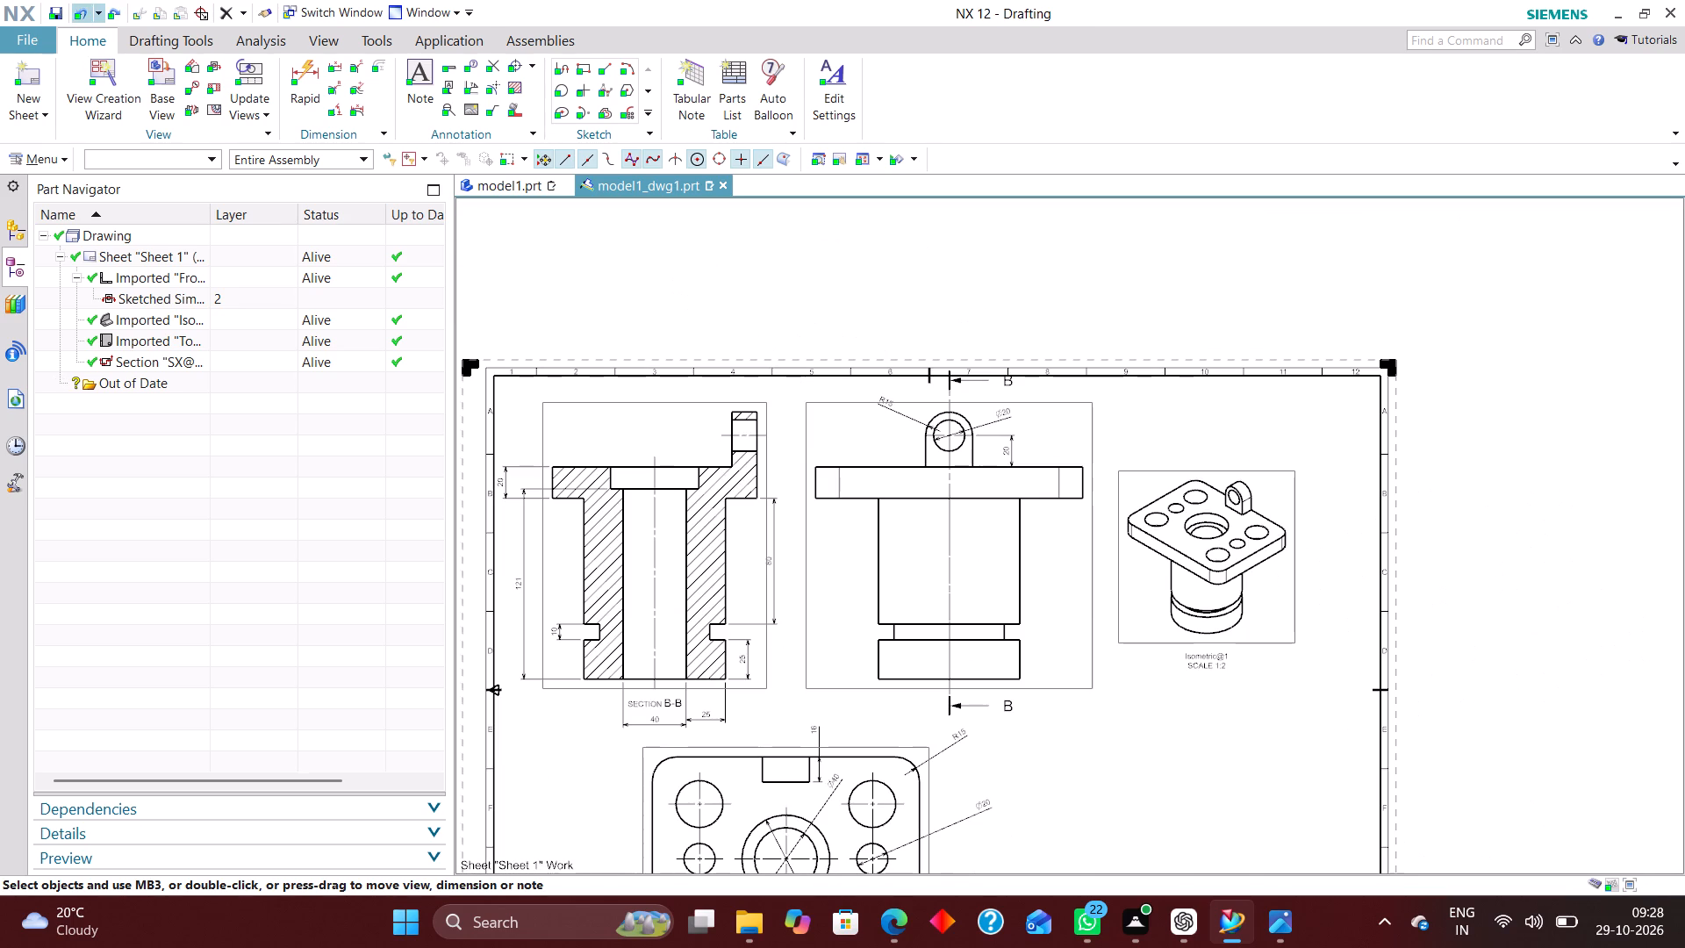
# Examine the front view's section line and the lettering settings of its lower letter B.
pyautogui.scroll(3, 924, 543)
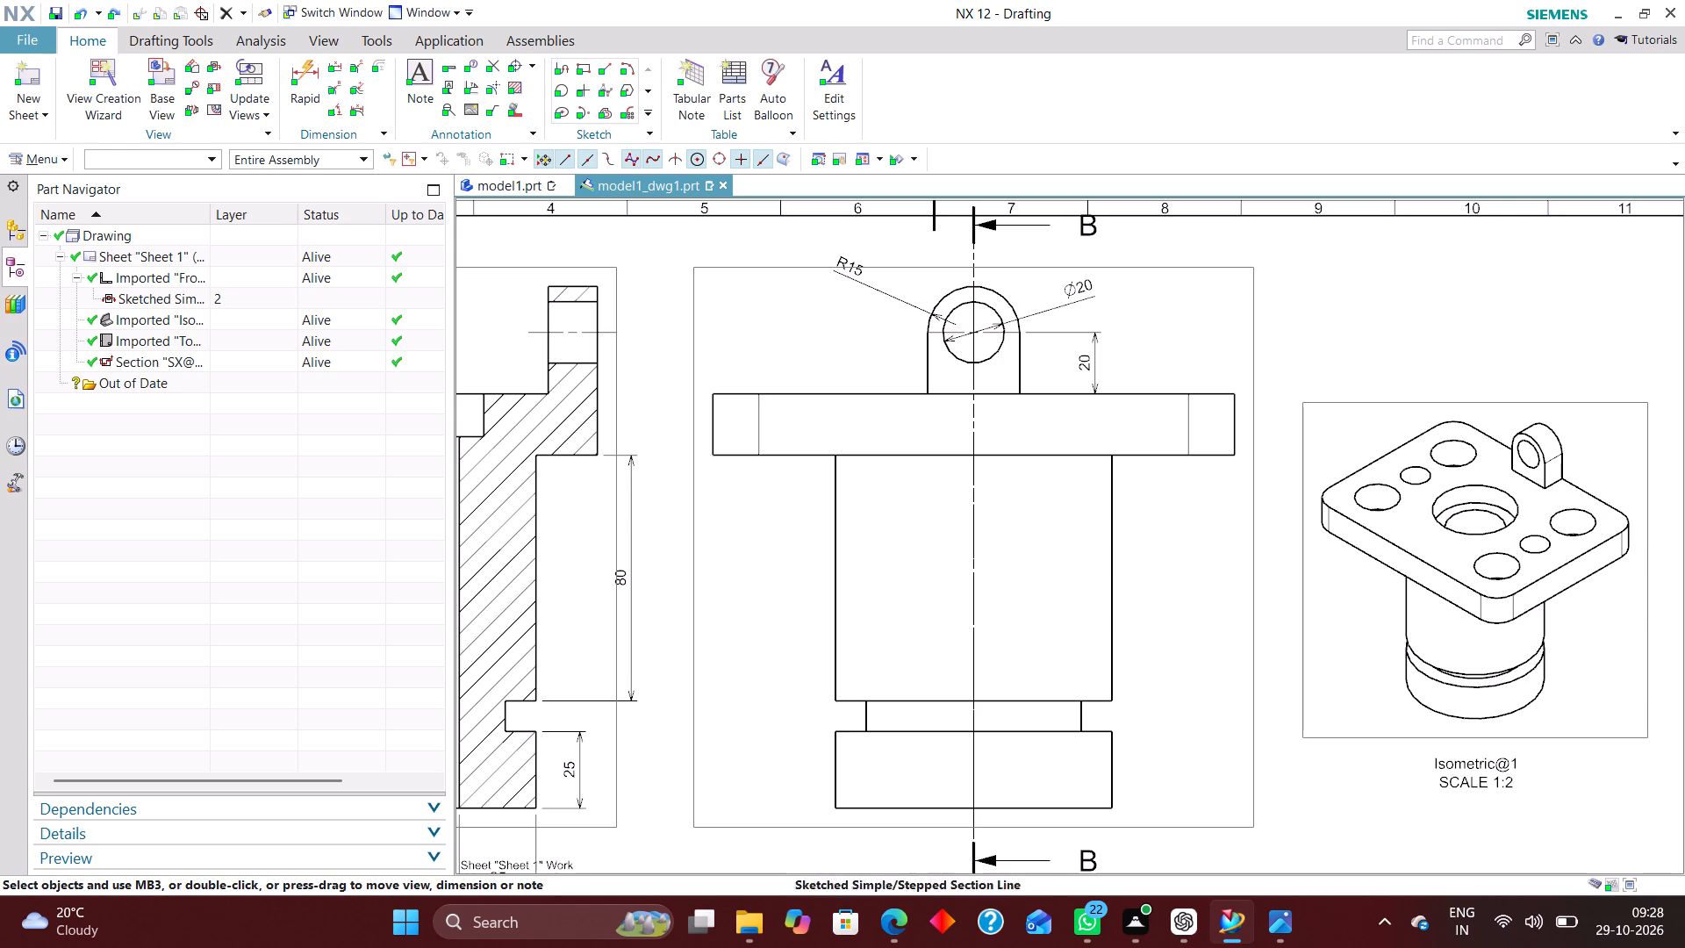
pyautogui.moveTo(978, 489); pyautogui.dragTo(852, 485, button='right')
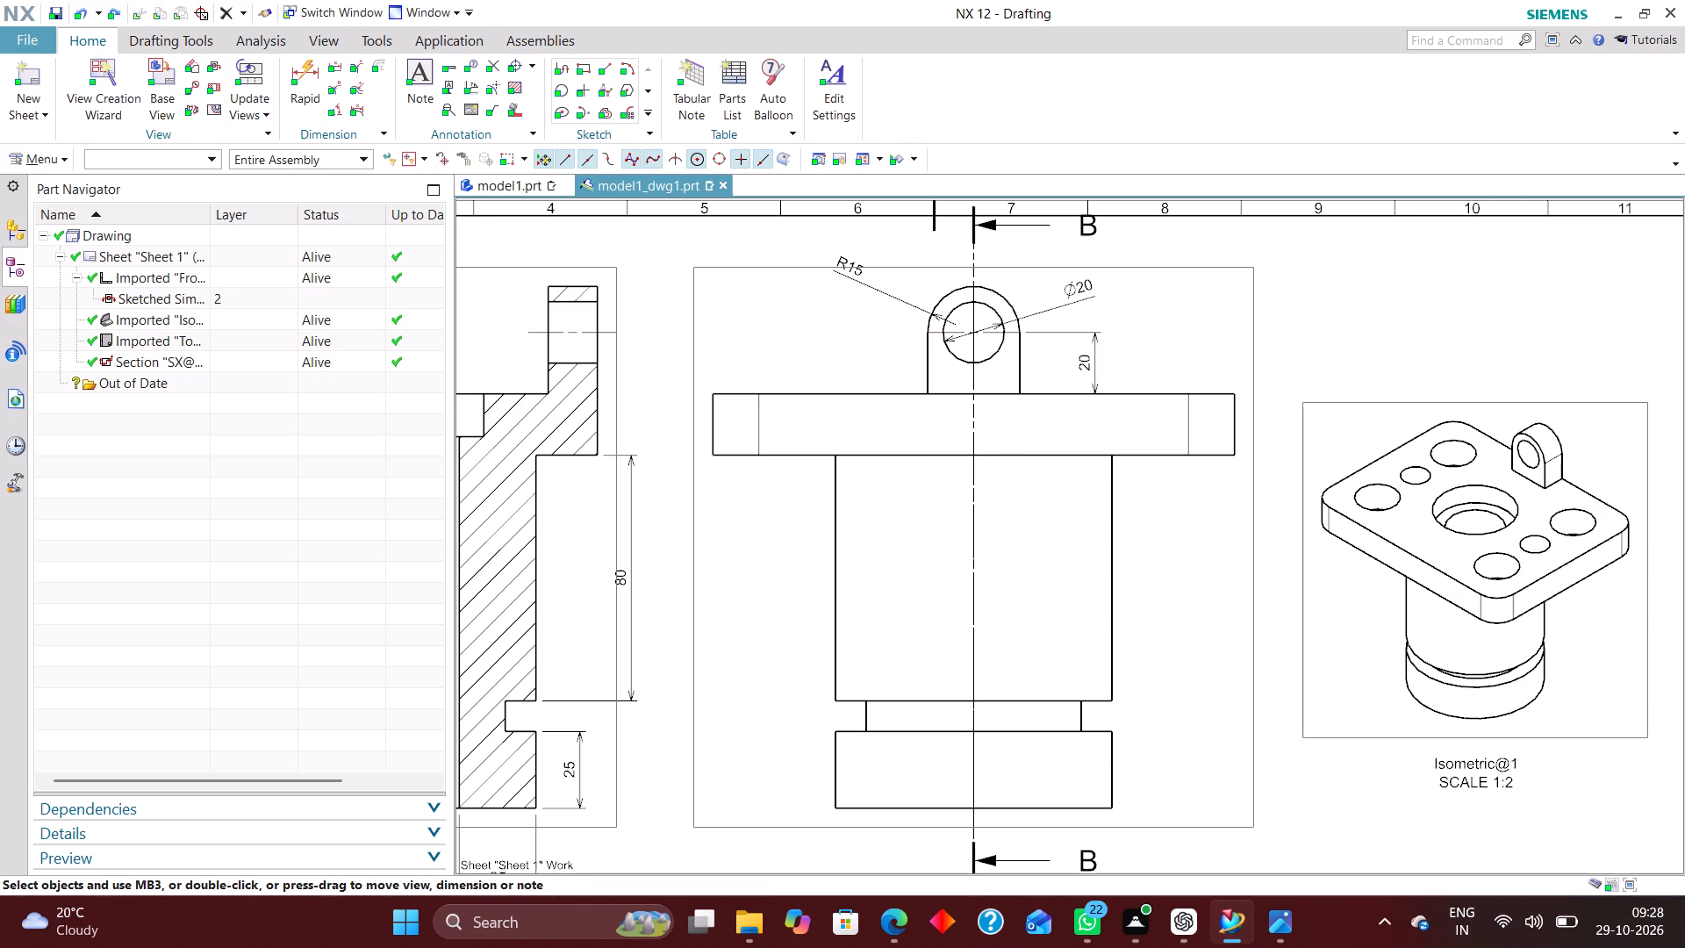
pyautogui.moveTo(971, 507); pyautogui.dragTo(848, 508, button='right')
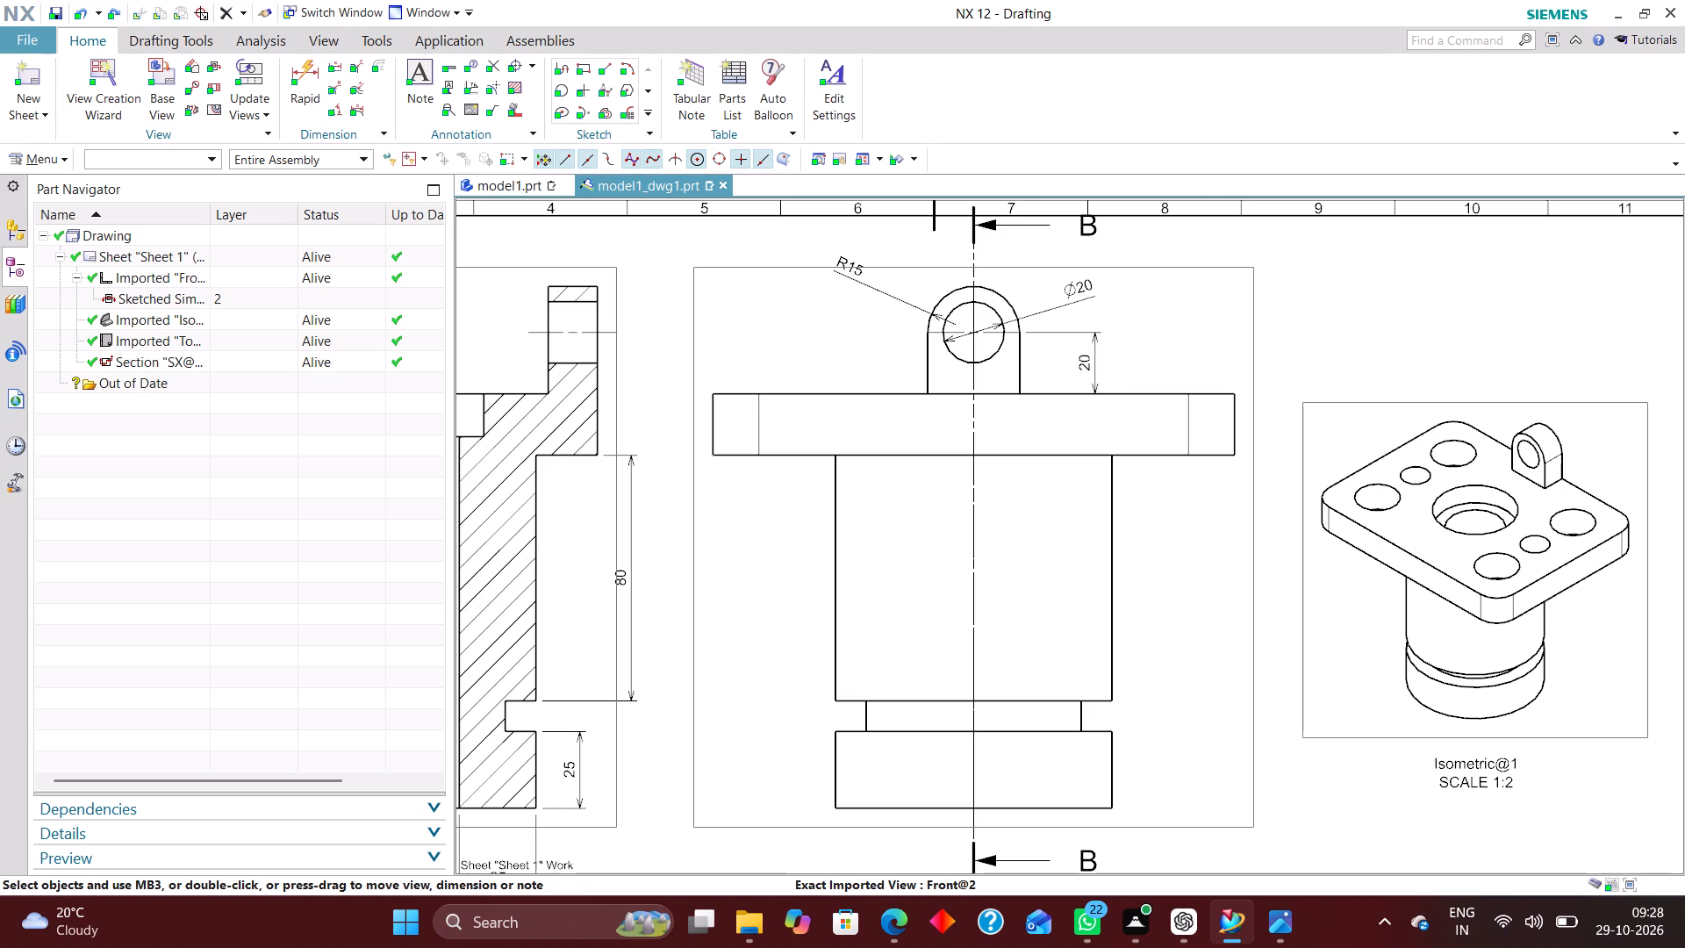
pyautogui.scroll(-4, 1073, 327)
pyautogui.scroll(4, 1075, 587)
pyautogui.scroll(-3, 1070, 530)
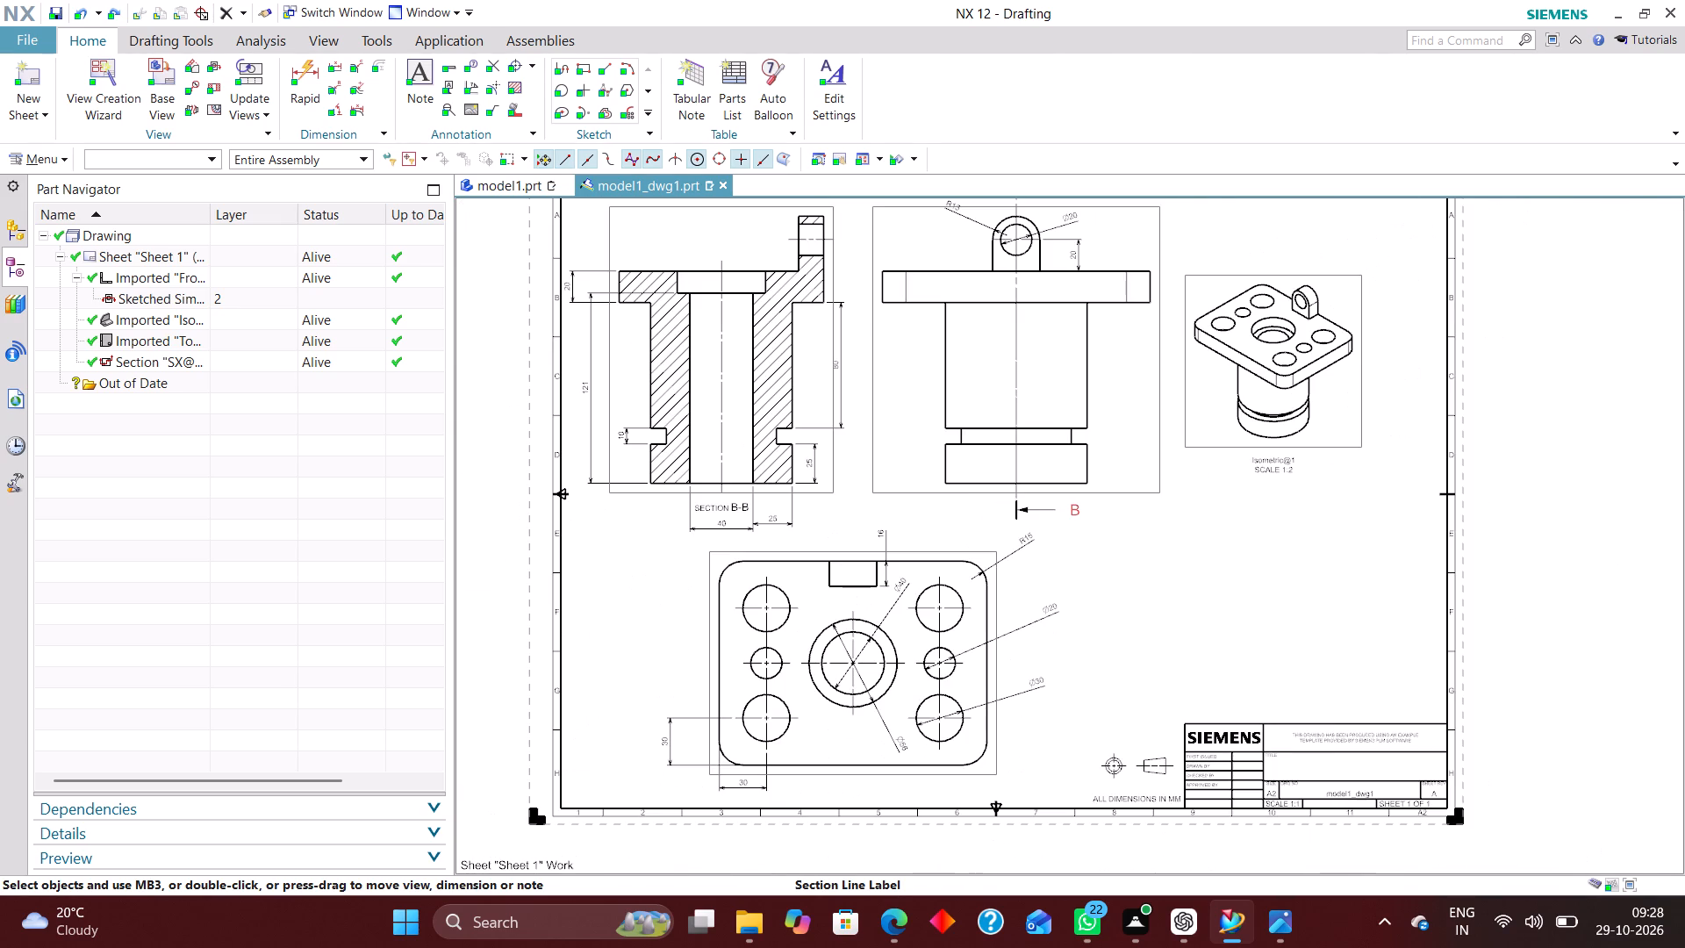
pyautogui.scroll(2, 1048, 516)
pyautogui.scroll(-1, 1043, 528)
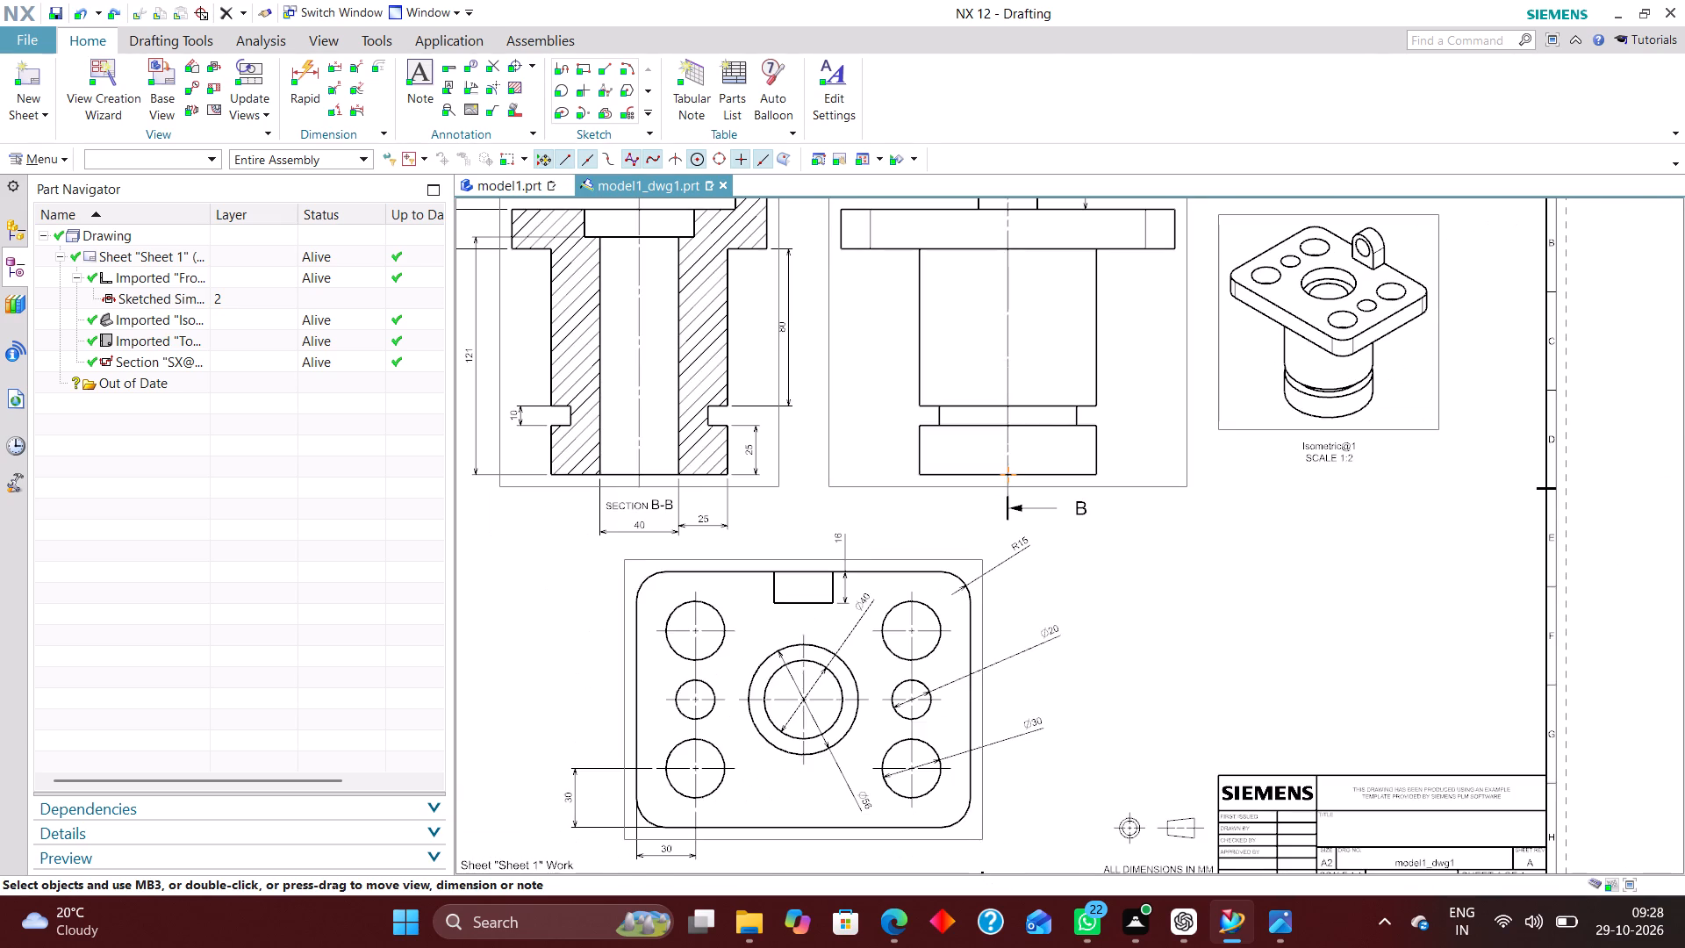
pyautogui.scroll(4, 1096, 535)
pyautogui.doubleClick(1069, 474)
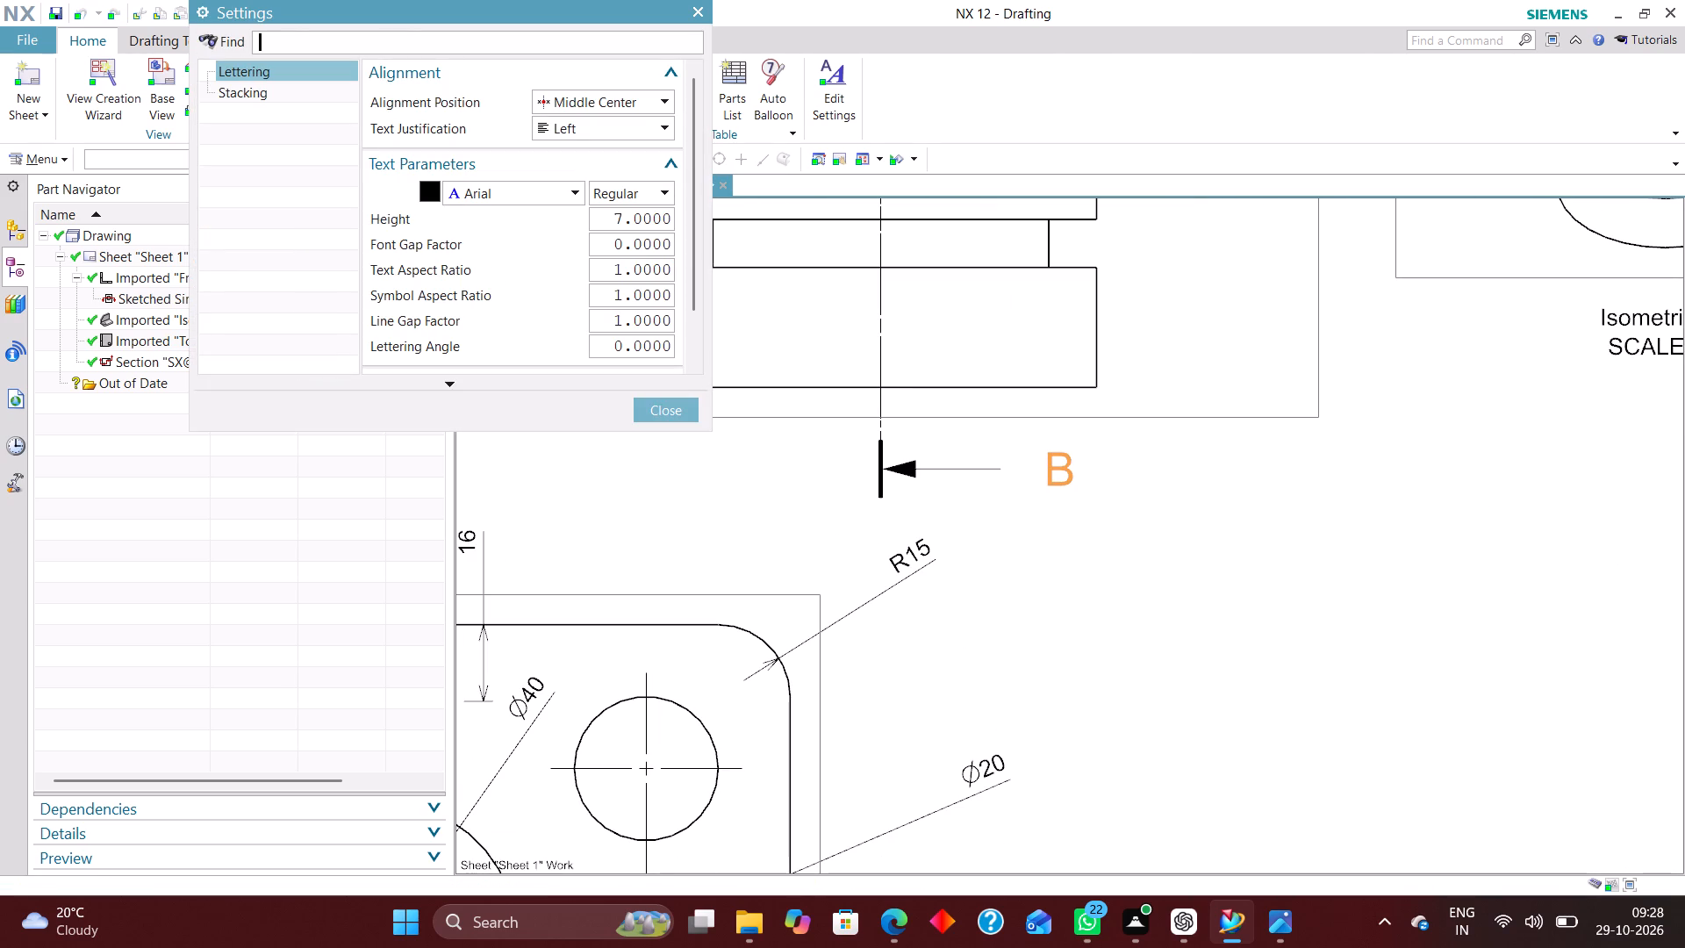
pyautogui.click(678, 411)
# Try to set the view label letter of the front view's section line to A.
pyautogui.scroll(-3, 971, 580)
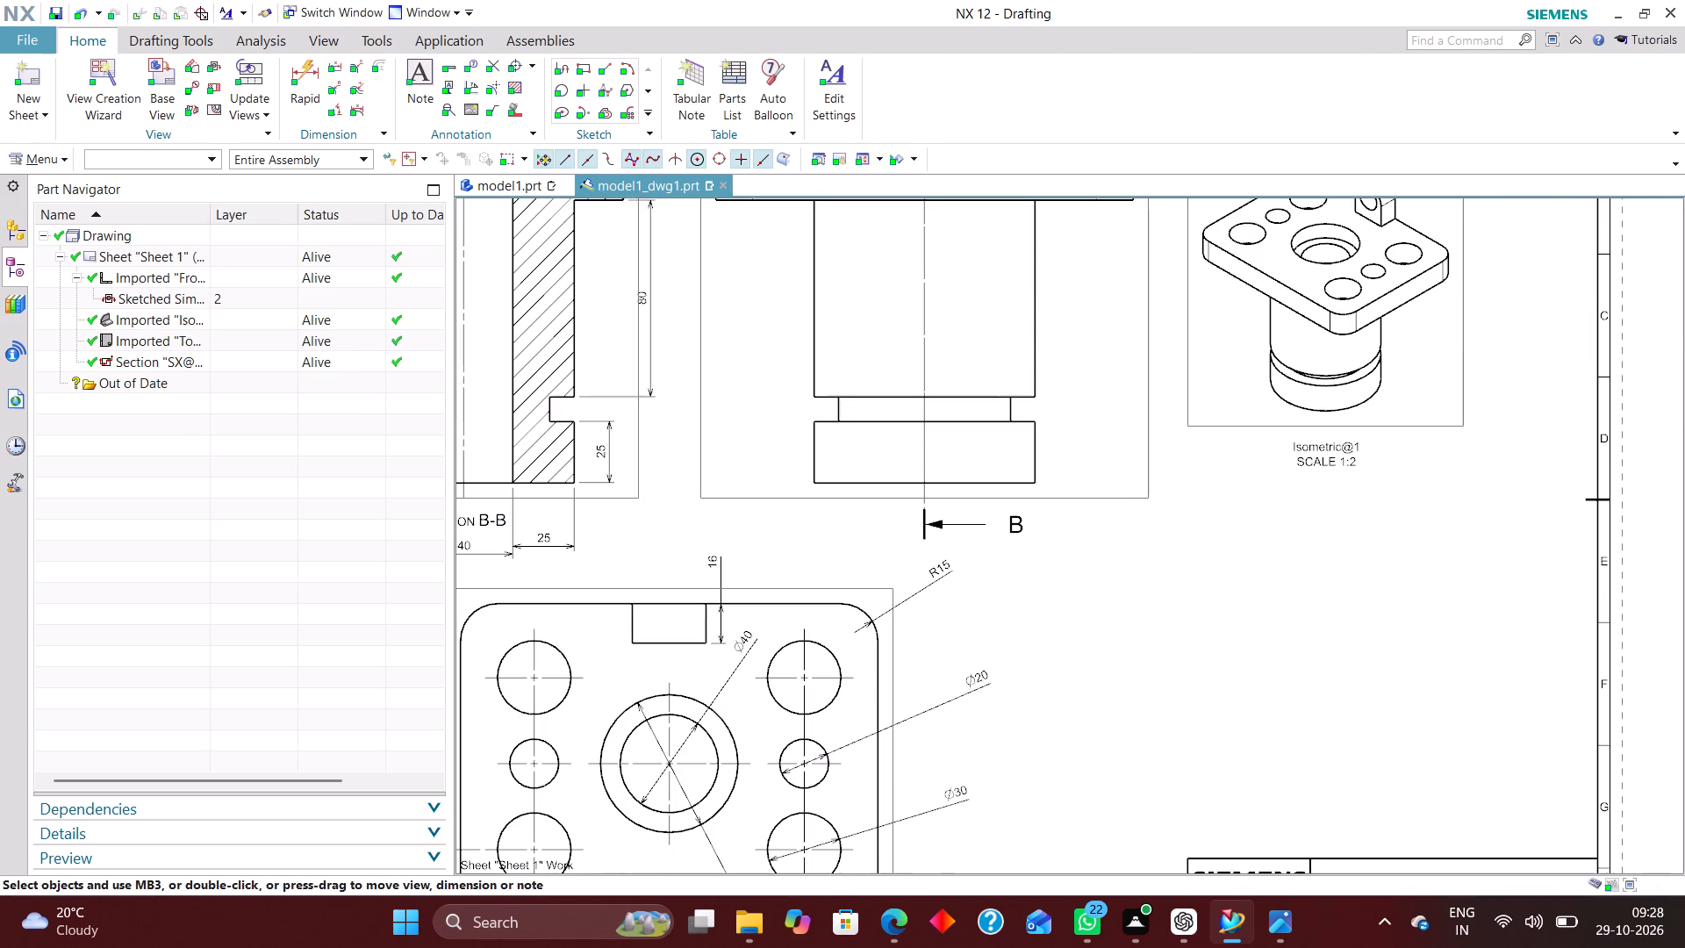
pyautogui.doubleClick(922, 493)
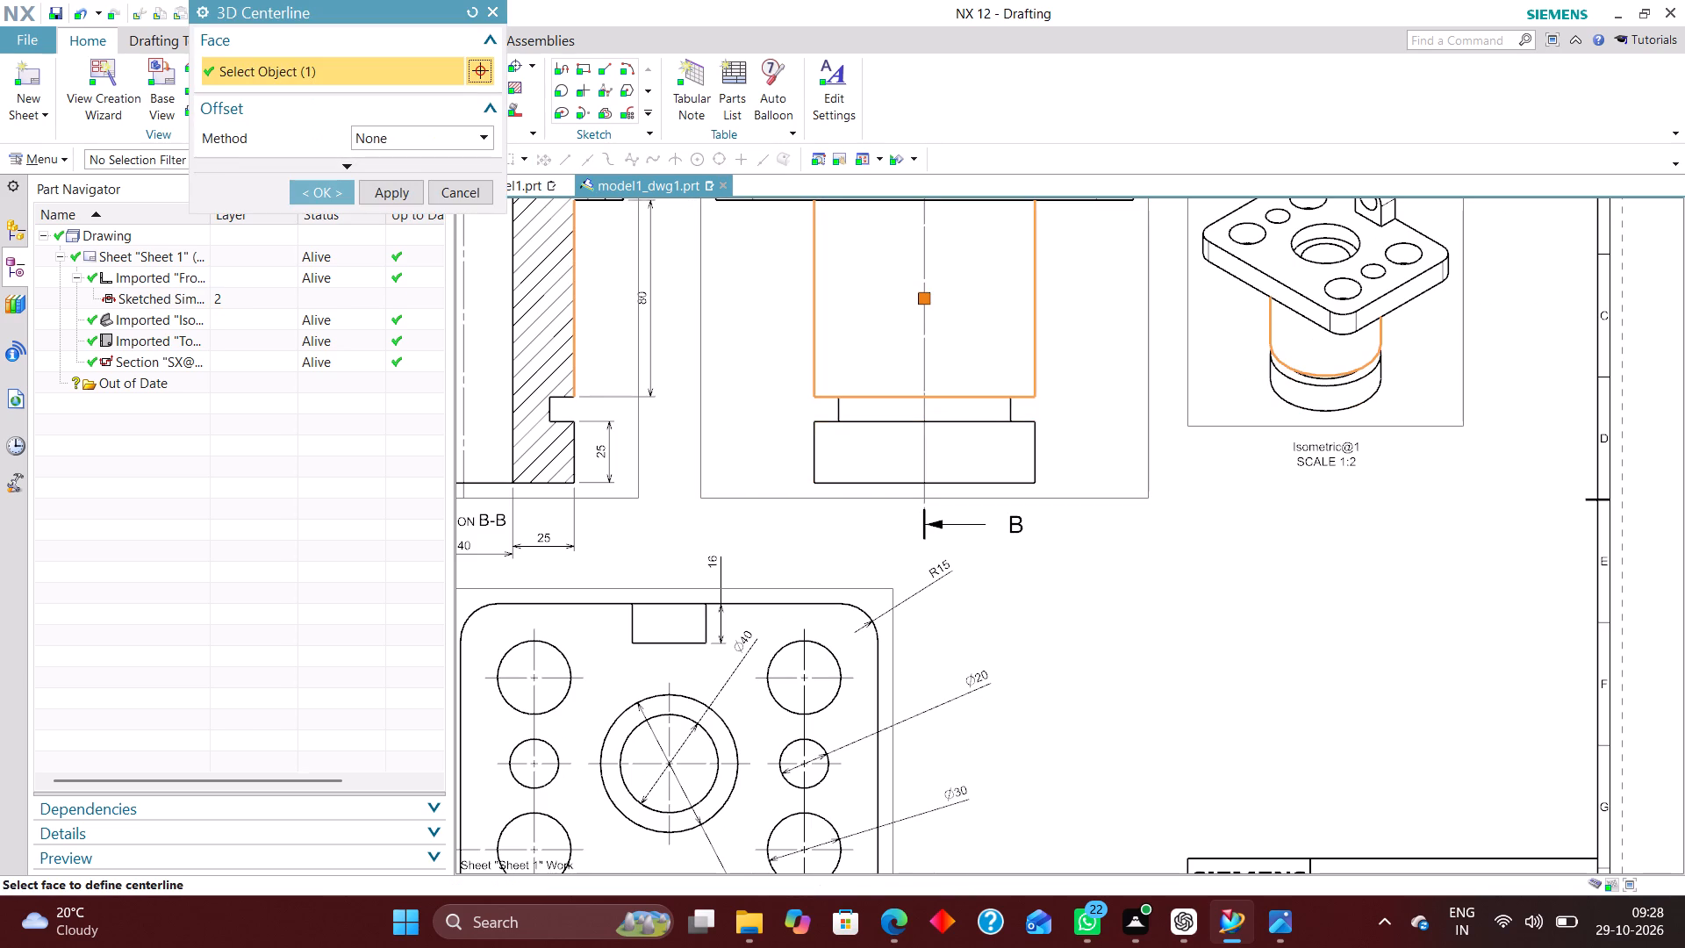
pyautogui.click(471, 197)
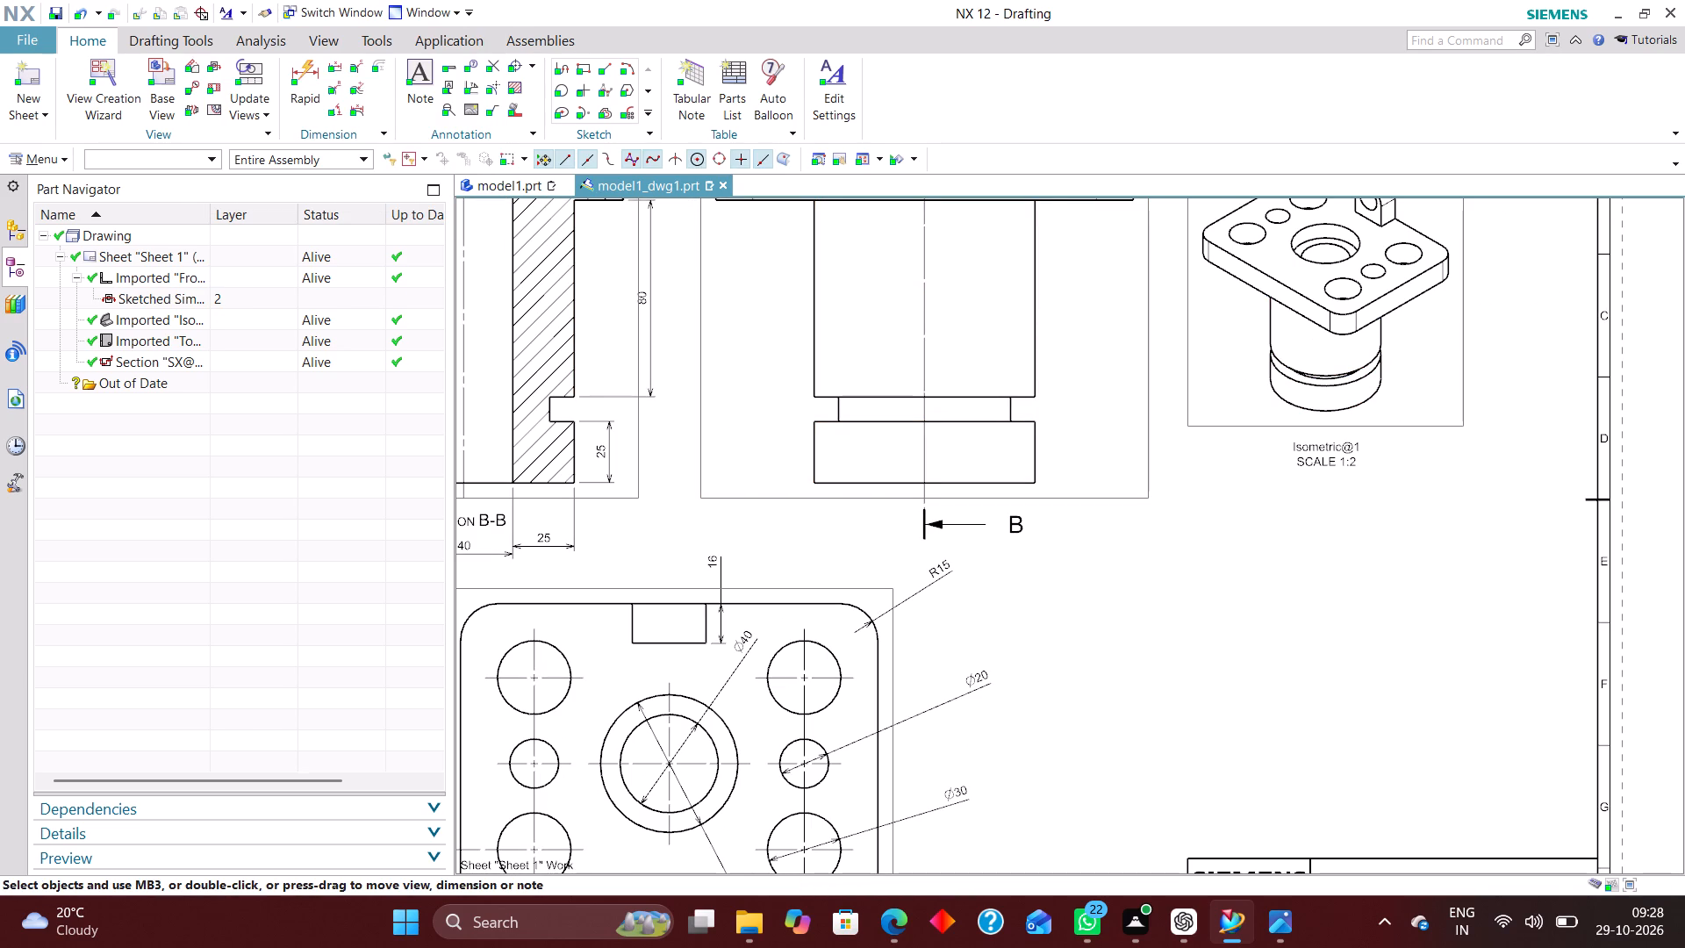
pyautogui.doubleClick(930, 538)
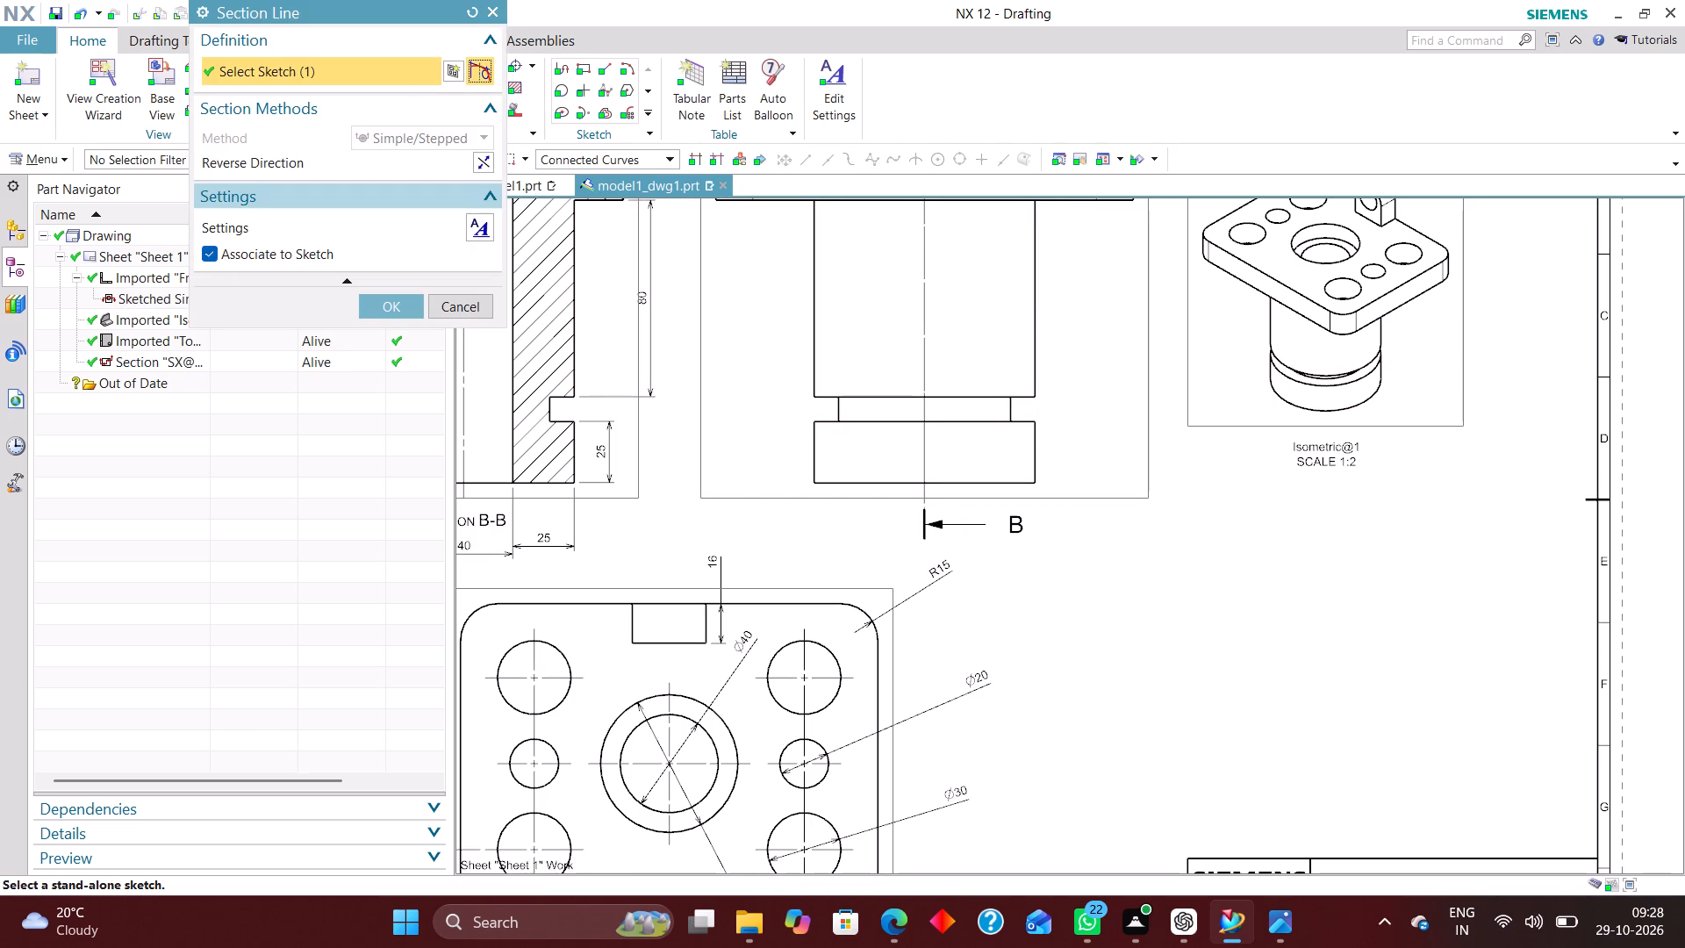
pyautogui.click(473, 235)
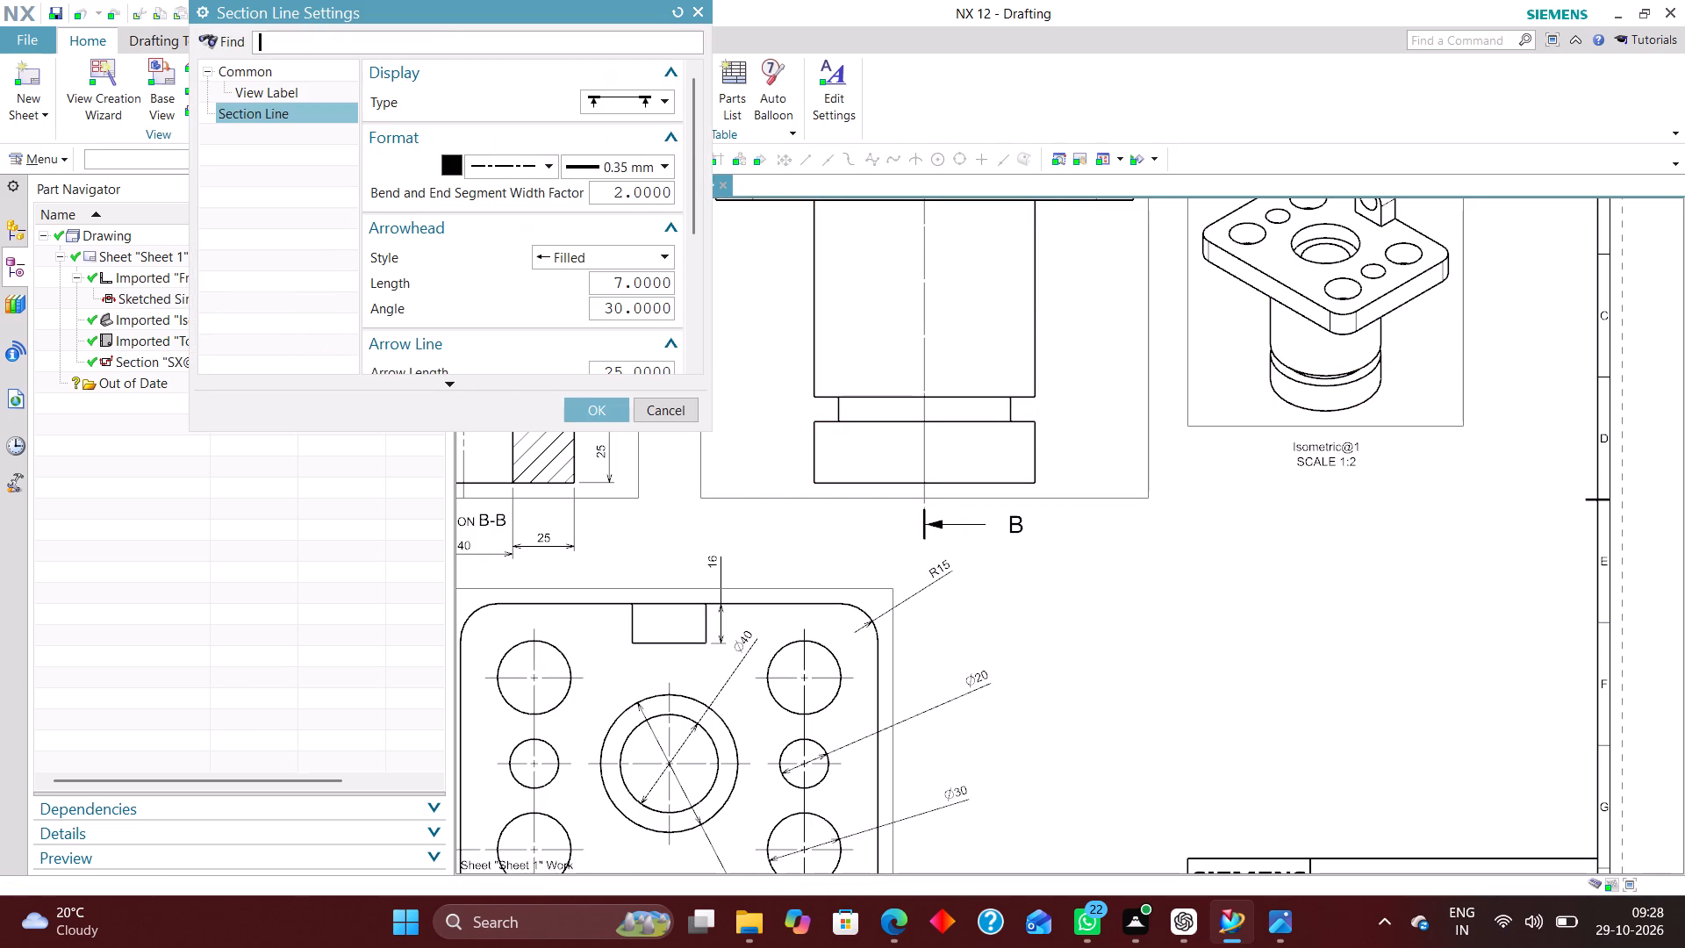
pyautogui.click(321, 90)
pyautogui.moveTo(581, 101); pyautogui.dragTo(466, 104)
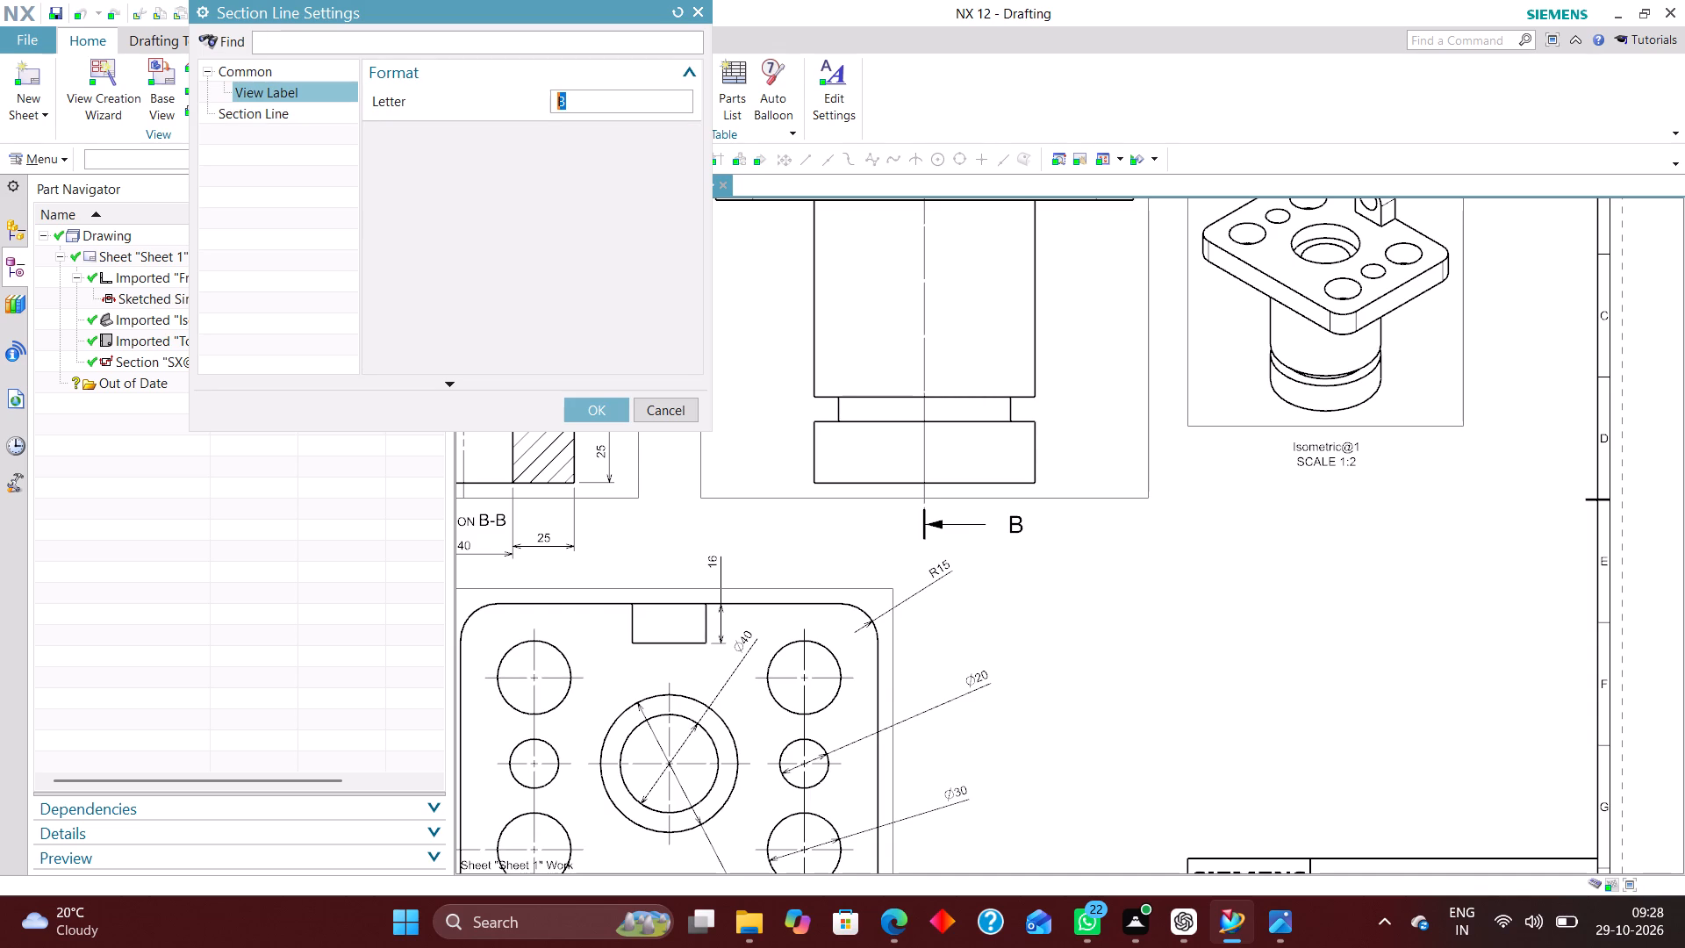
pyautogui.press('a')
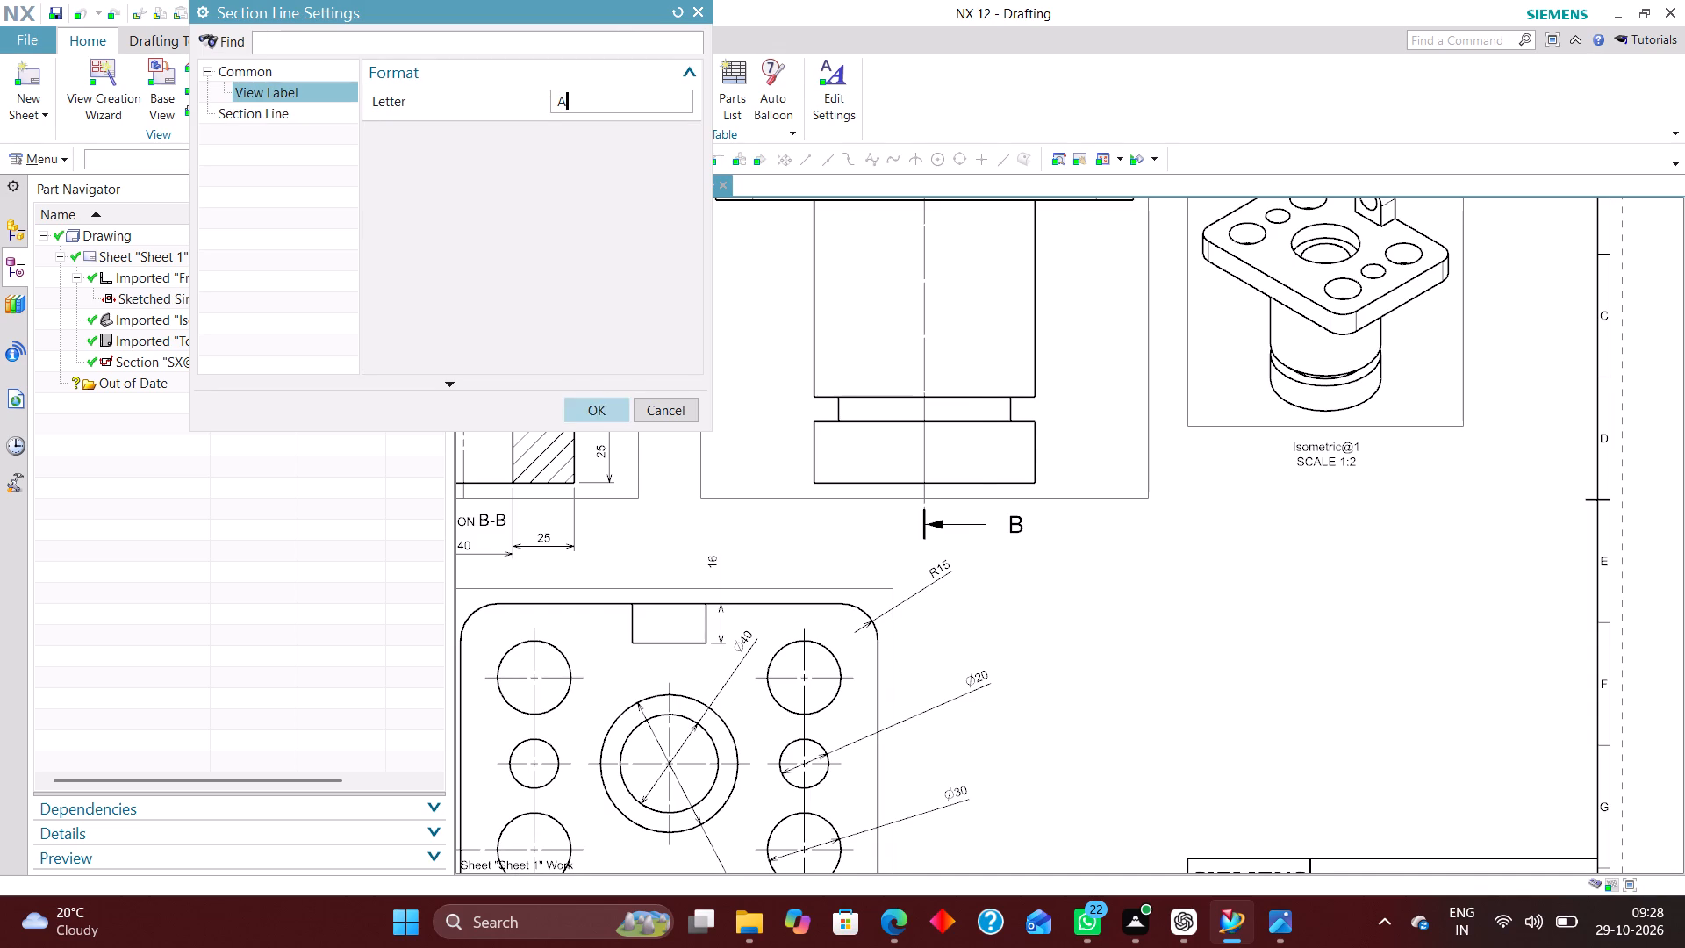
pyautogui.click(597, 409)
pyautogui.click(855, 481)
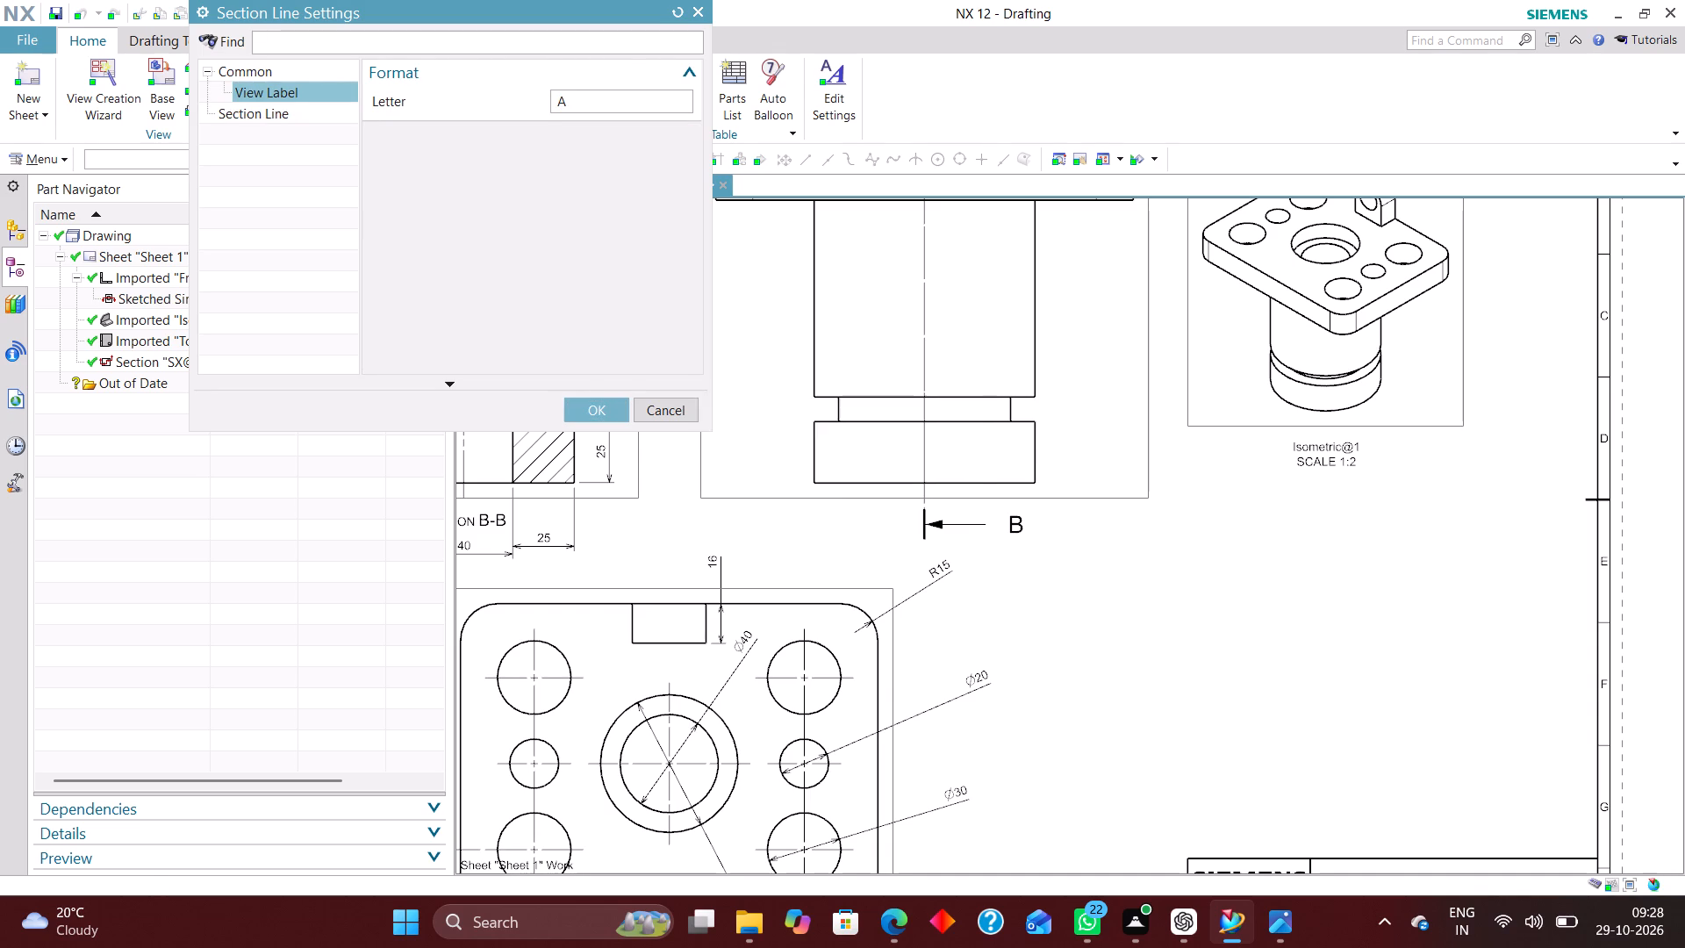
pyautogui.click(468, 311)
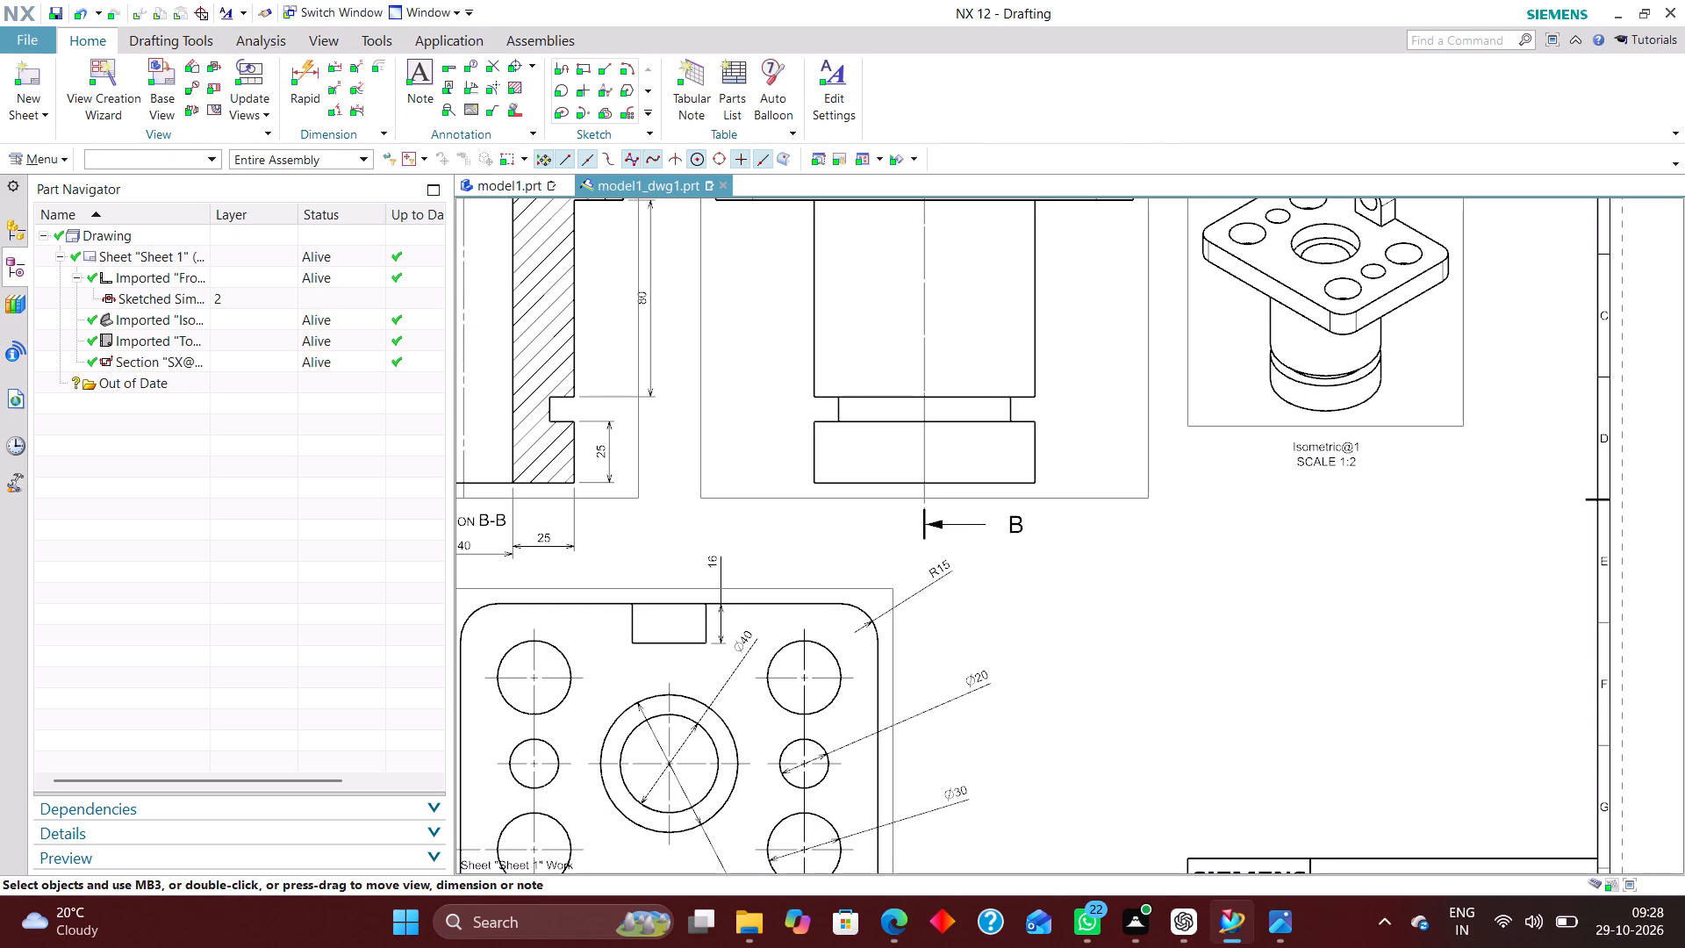
# Examine the whole sheet, checking the section labelling and the dimensions of the section, front and top views.
pyautogui.scroll(-6, 766, 529)
pyautogui.scroll(4, 795, 597)
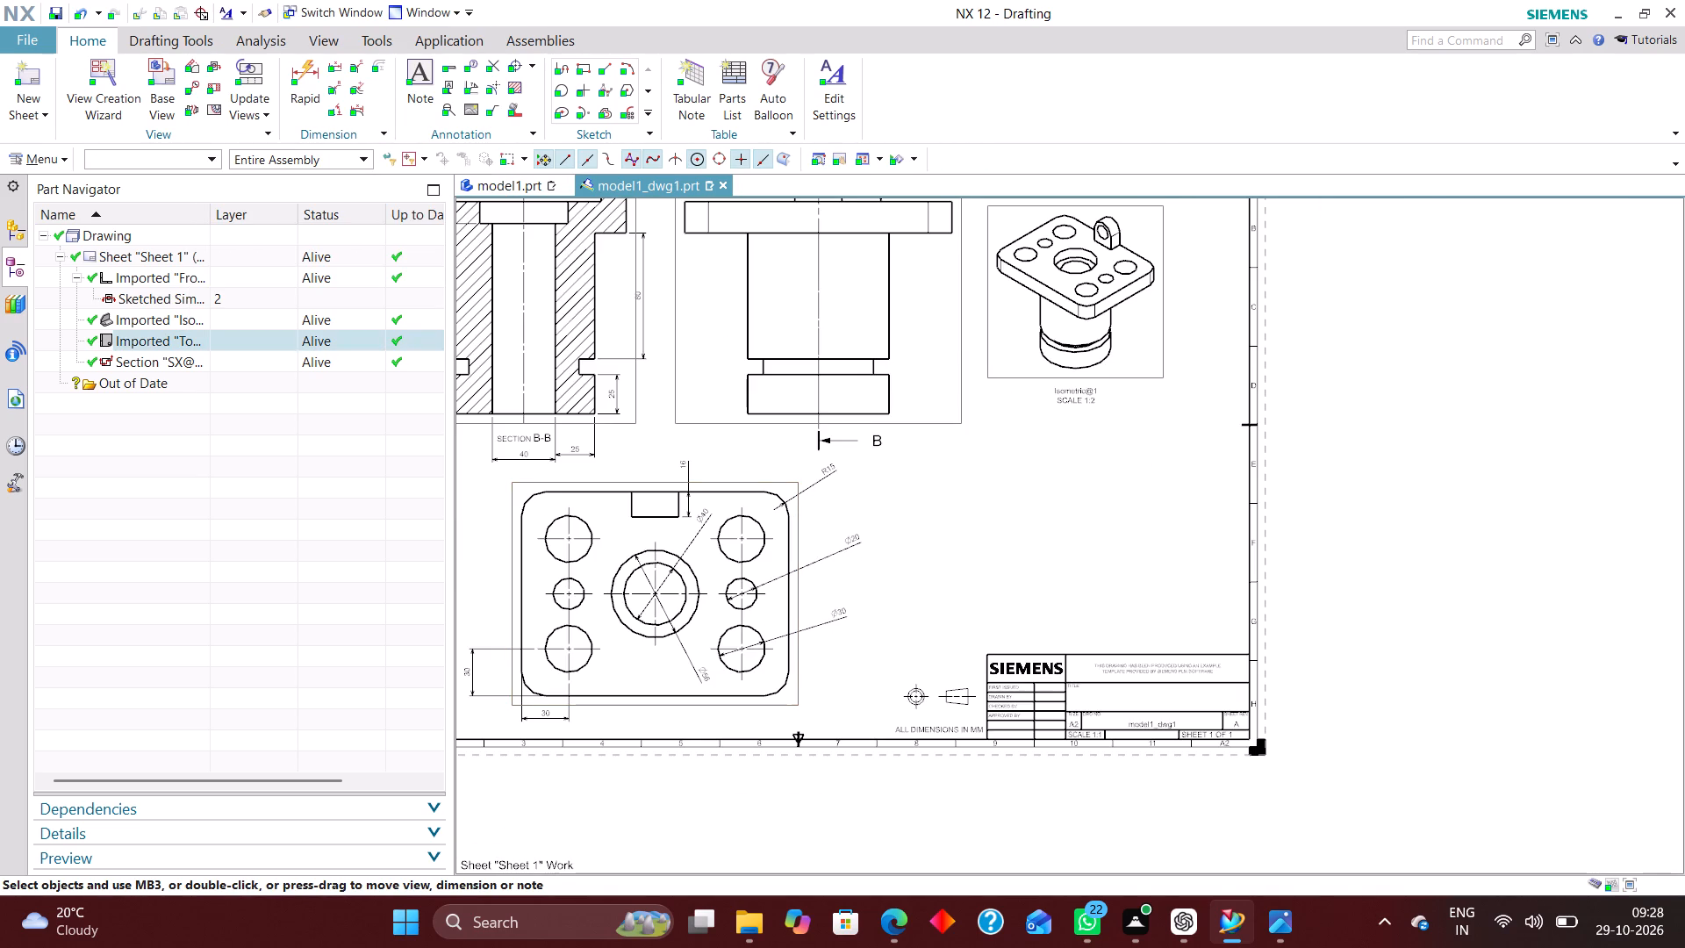
pyautogui.scroll(3, 516, 554)
pyautogui.scroll(-4, 659, 562)
pyautogui.scroll(1, 642, 398)
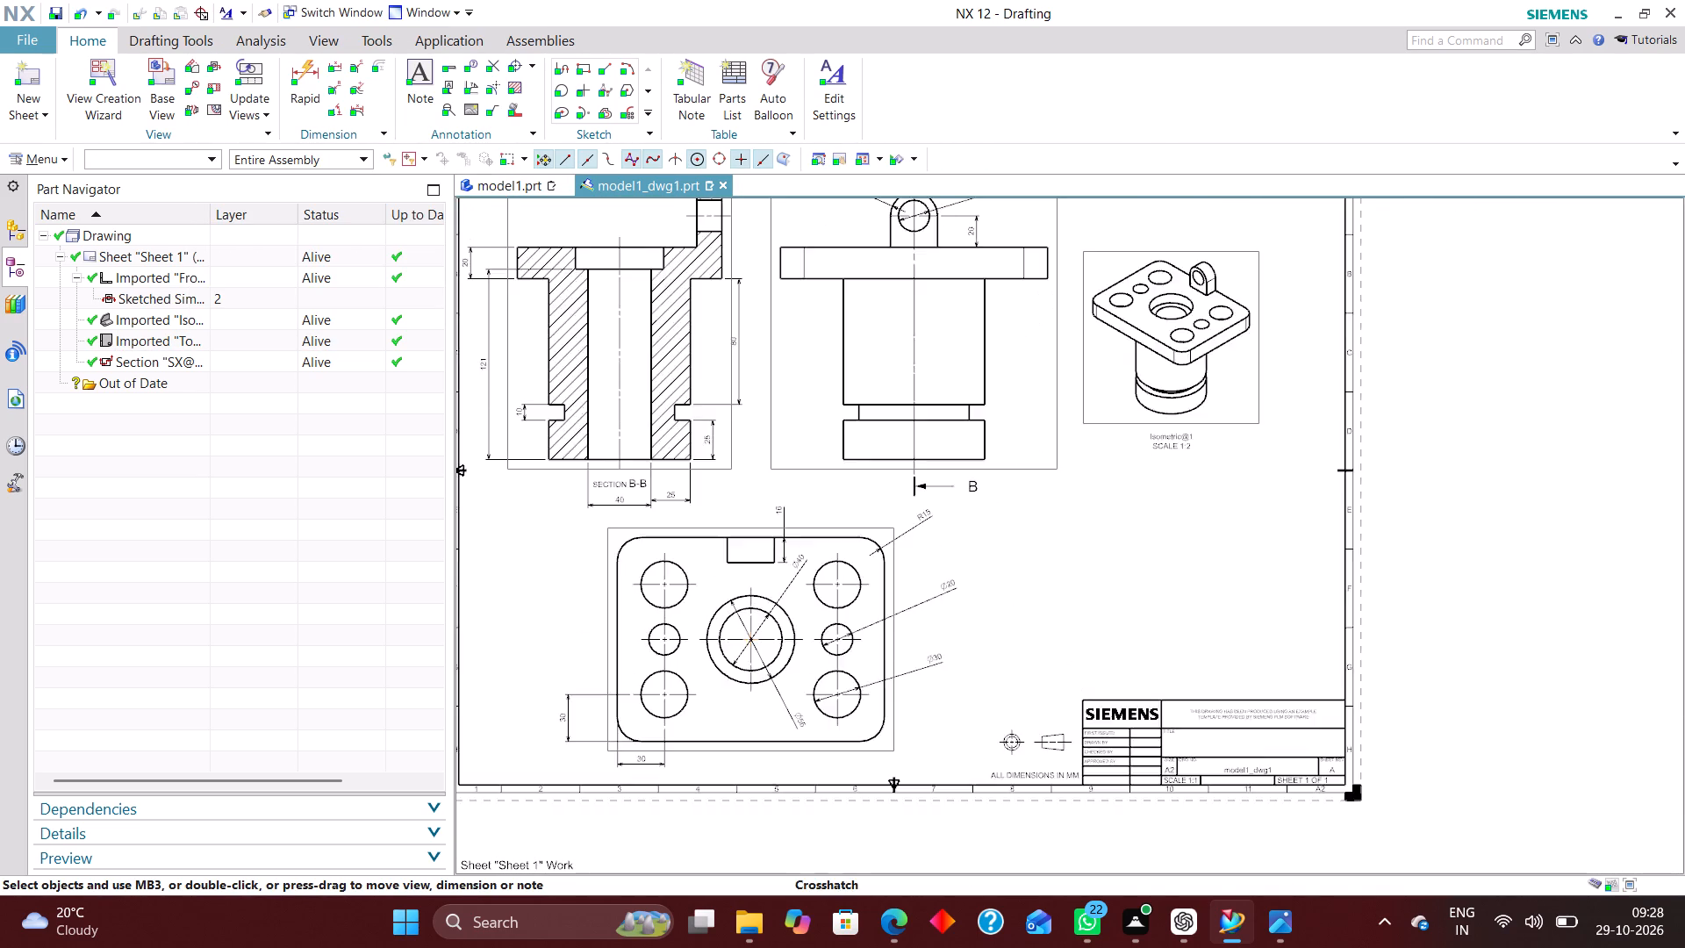
pyautogui.scroll(1, 642, 398)
pyautogui.moveTo(1199, 528); pyautogui.dragTo(1055, 626, button='right')
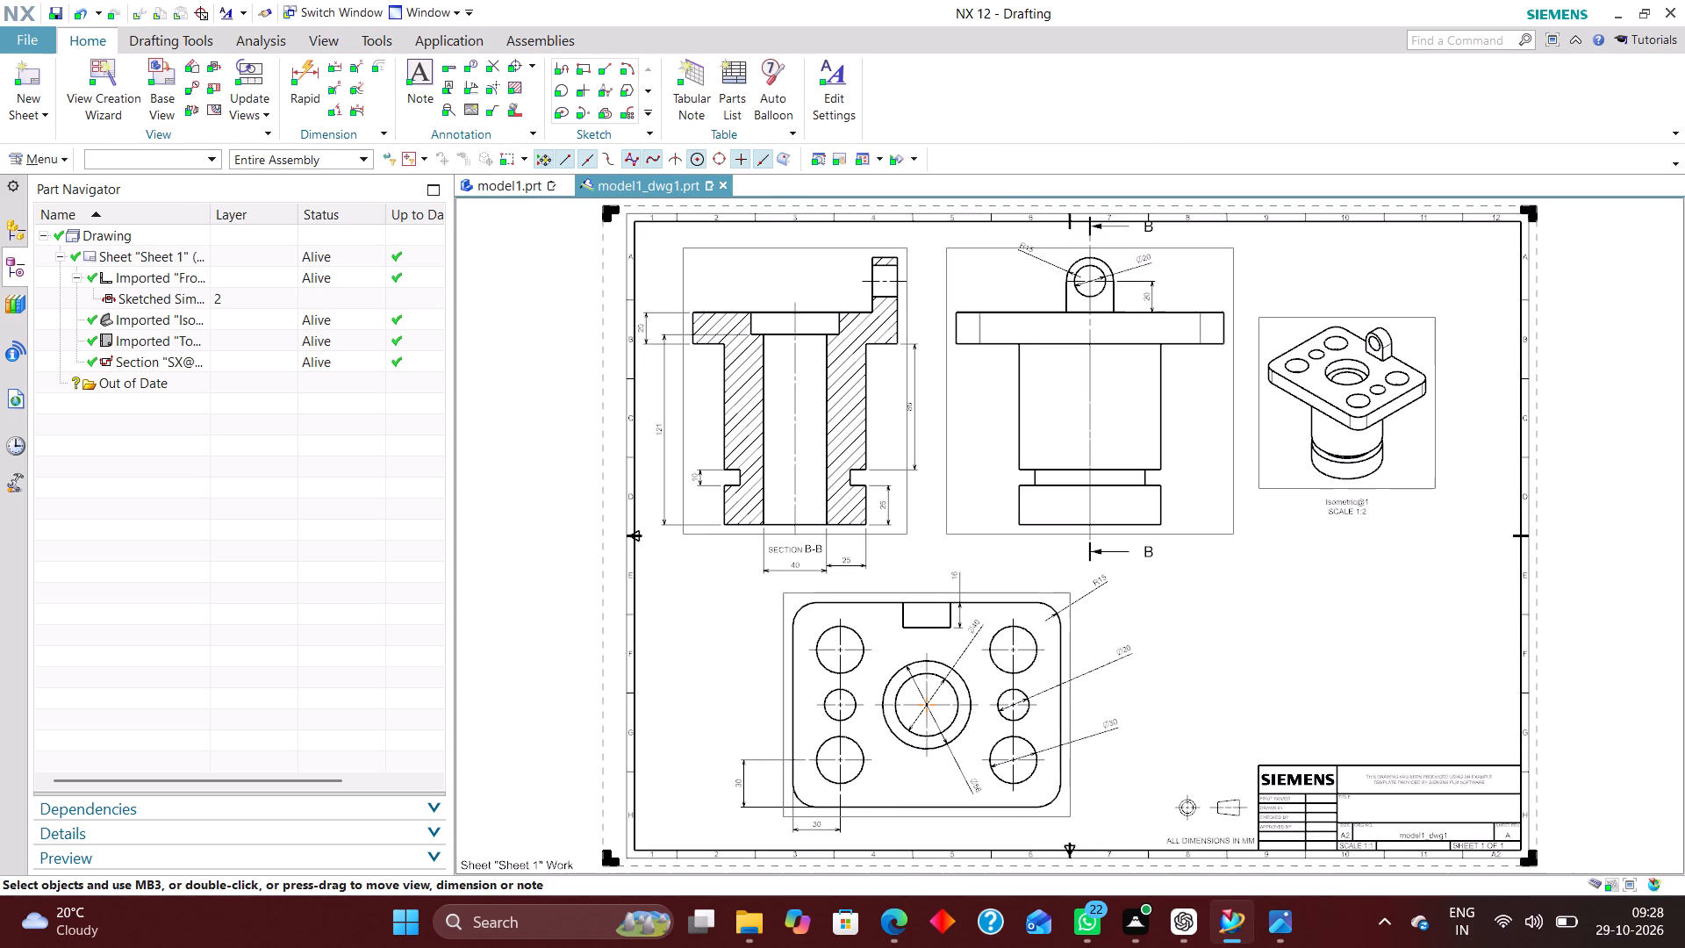
pyautogui.scroll(1, 1380, 495)
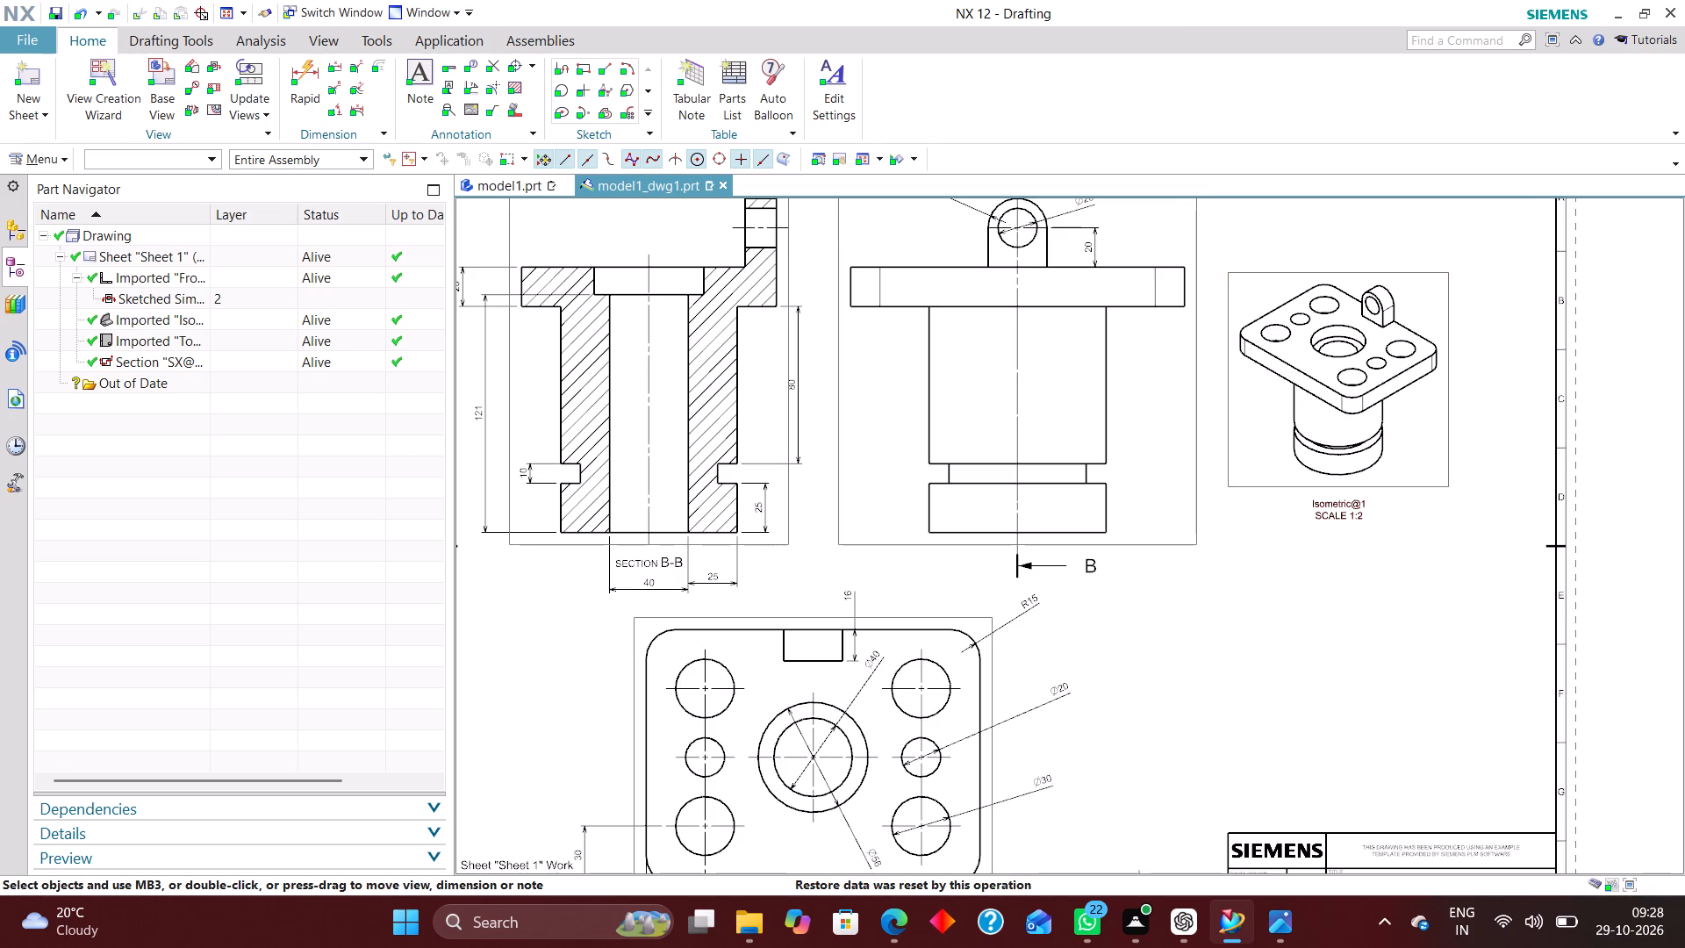
pyautogui.scroll(-2, 1207, 508)
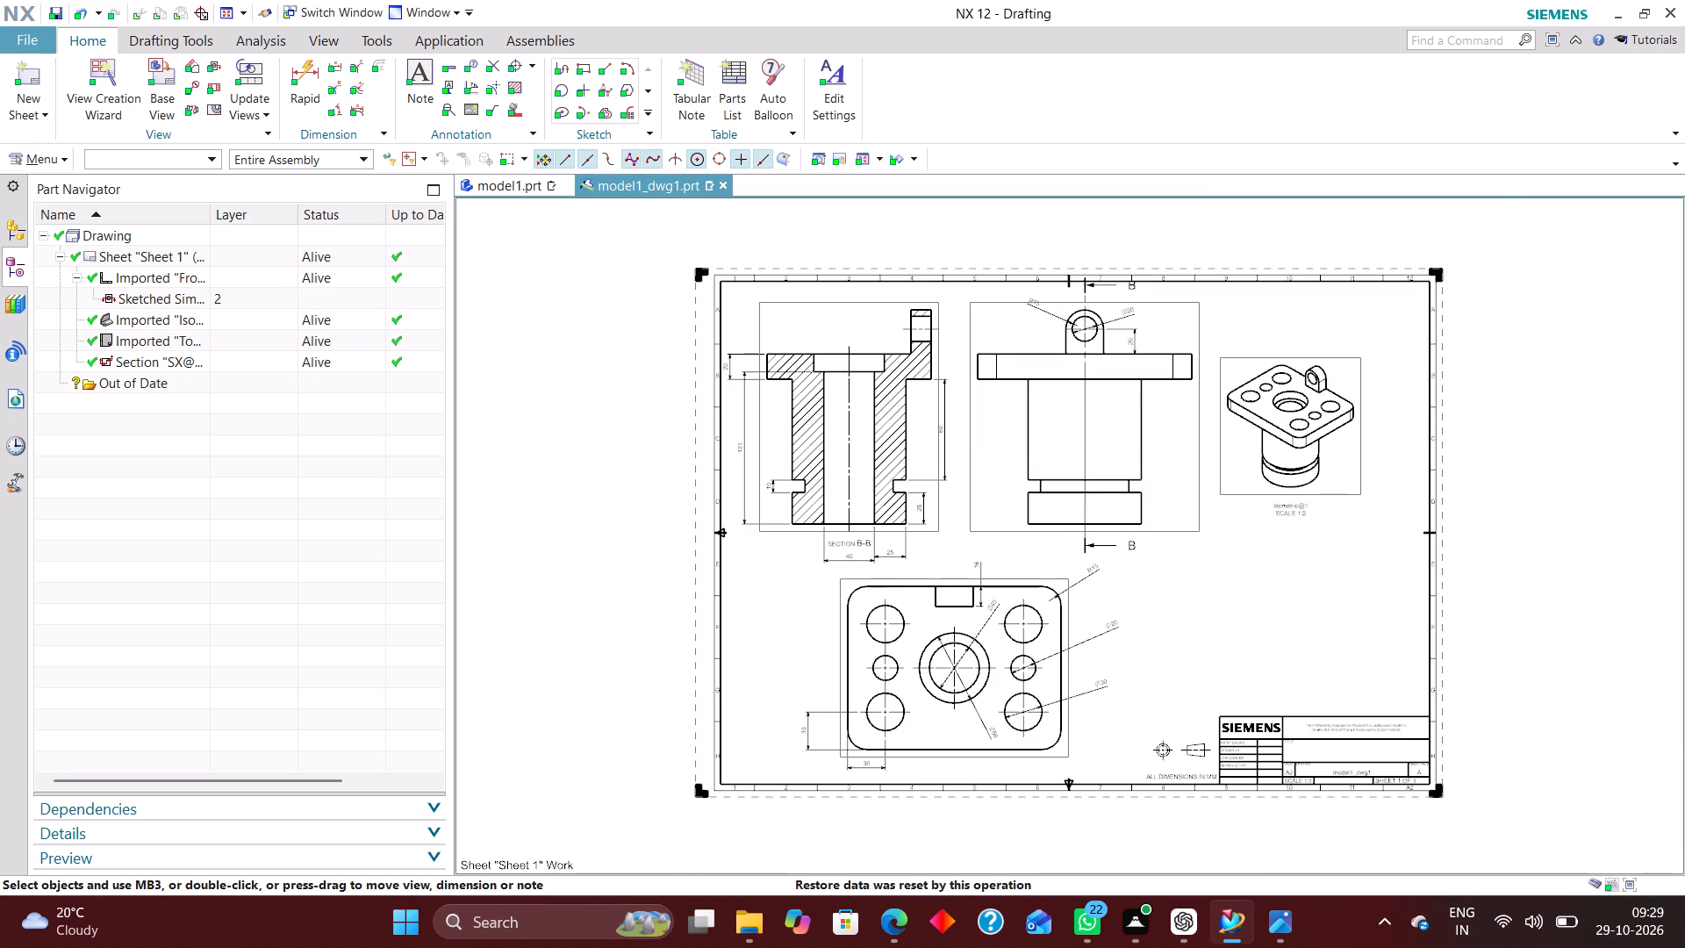
# Move the front view slightly down the sheet, together with its aligned section view, so the upper section arrow clears the top border.
pyautogui.scroll(4, 1040, 784)
pyautogui.scroll(-5, 1067, 723)
pyautogui.scroll(4, 1086, 525)
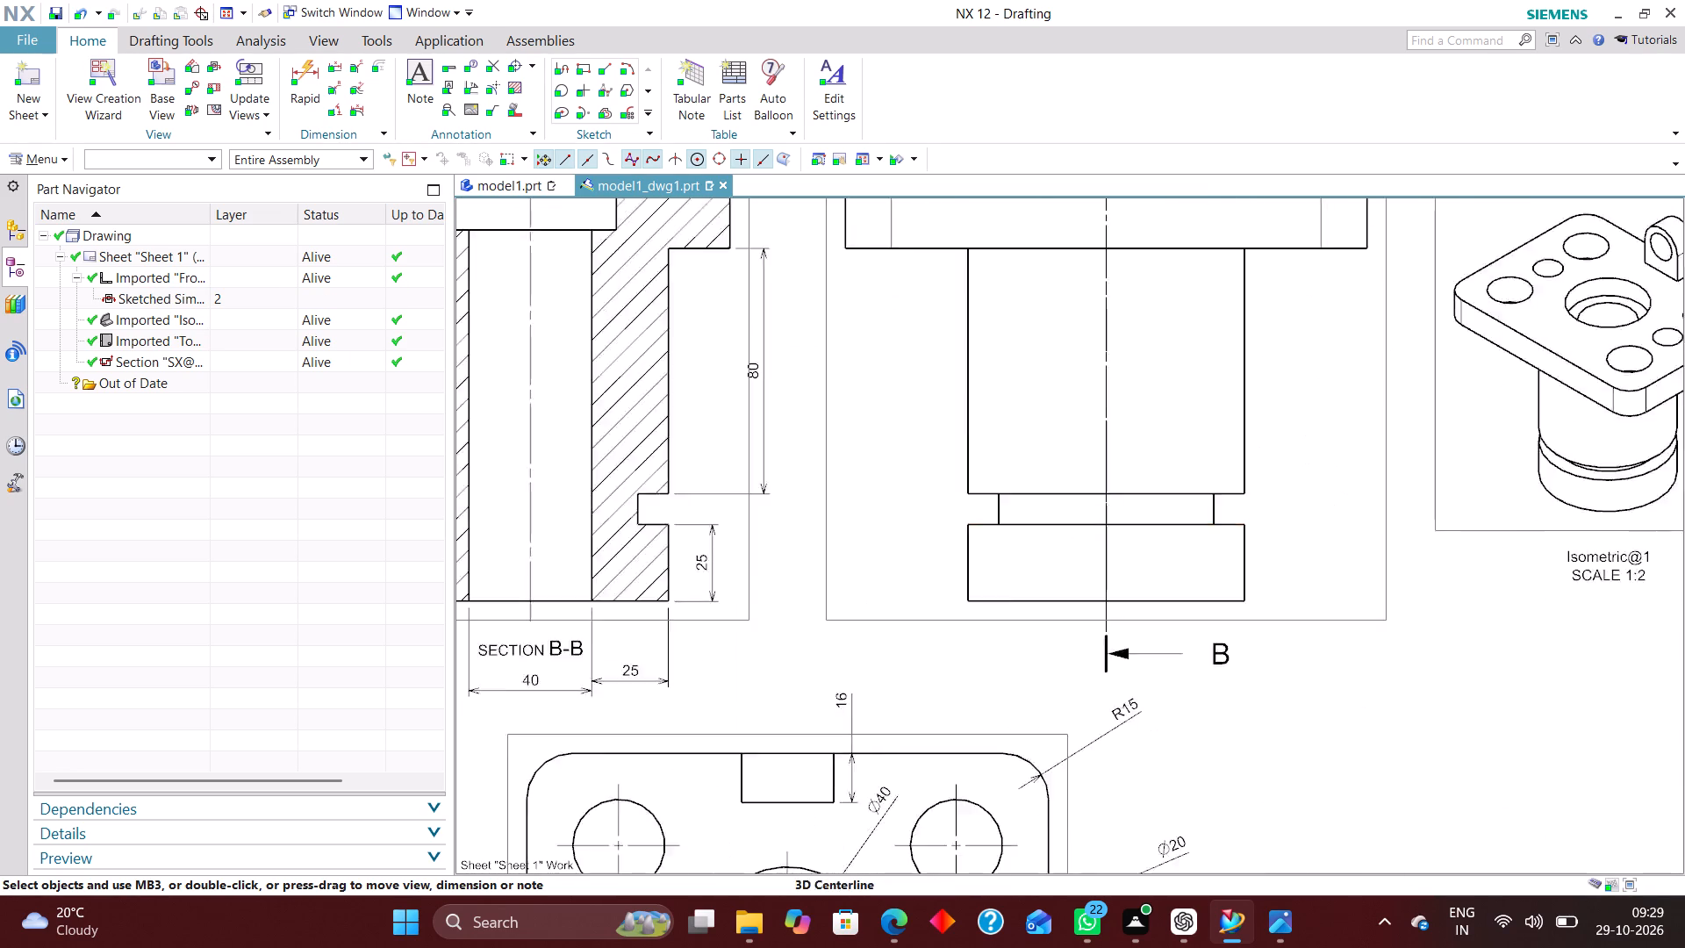
pyautogui.scroll(2, 1093, 520)
pyautogui.scroll(-4, 1101, 562)
pyautogui.scroll(5, 1109, 368)
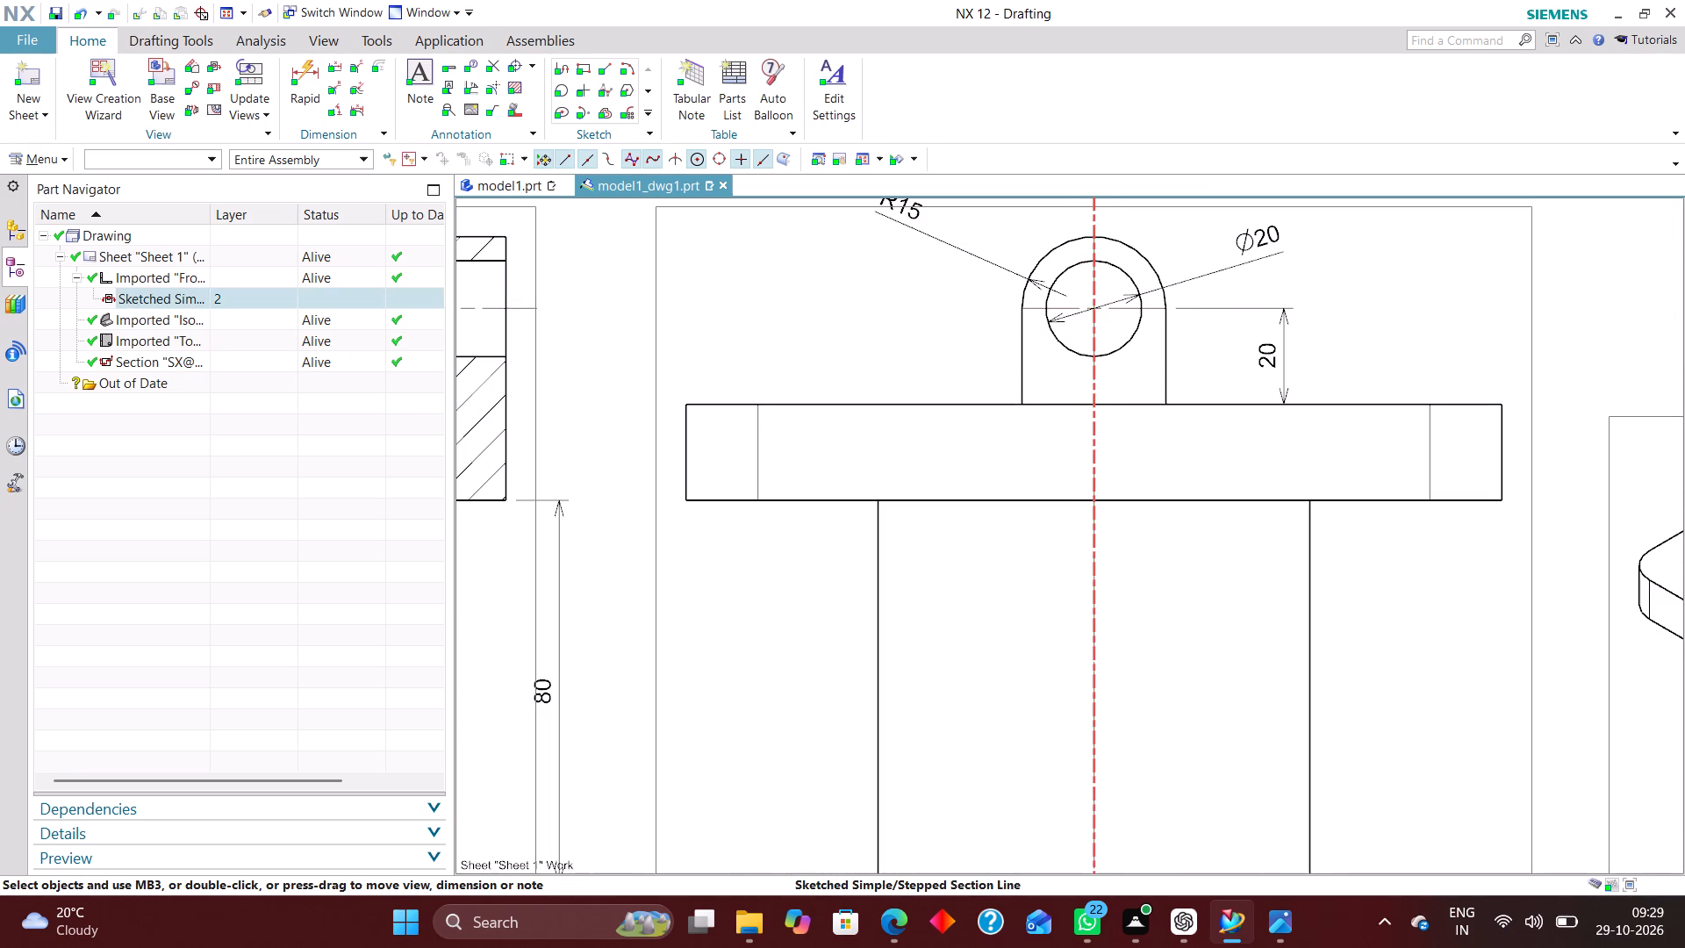
pyautogui.moveTo(1093, 328); pyautogui.dragTo(1087, 351, button='right')
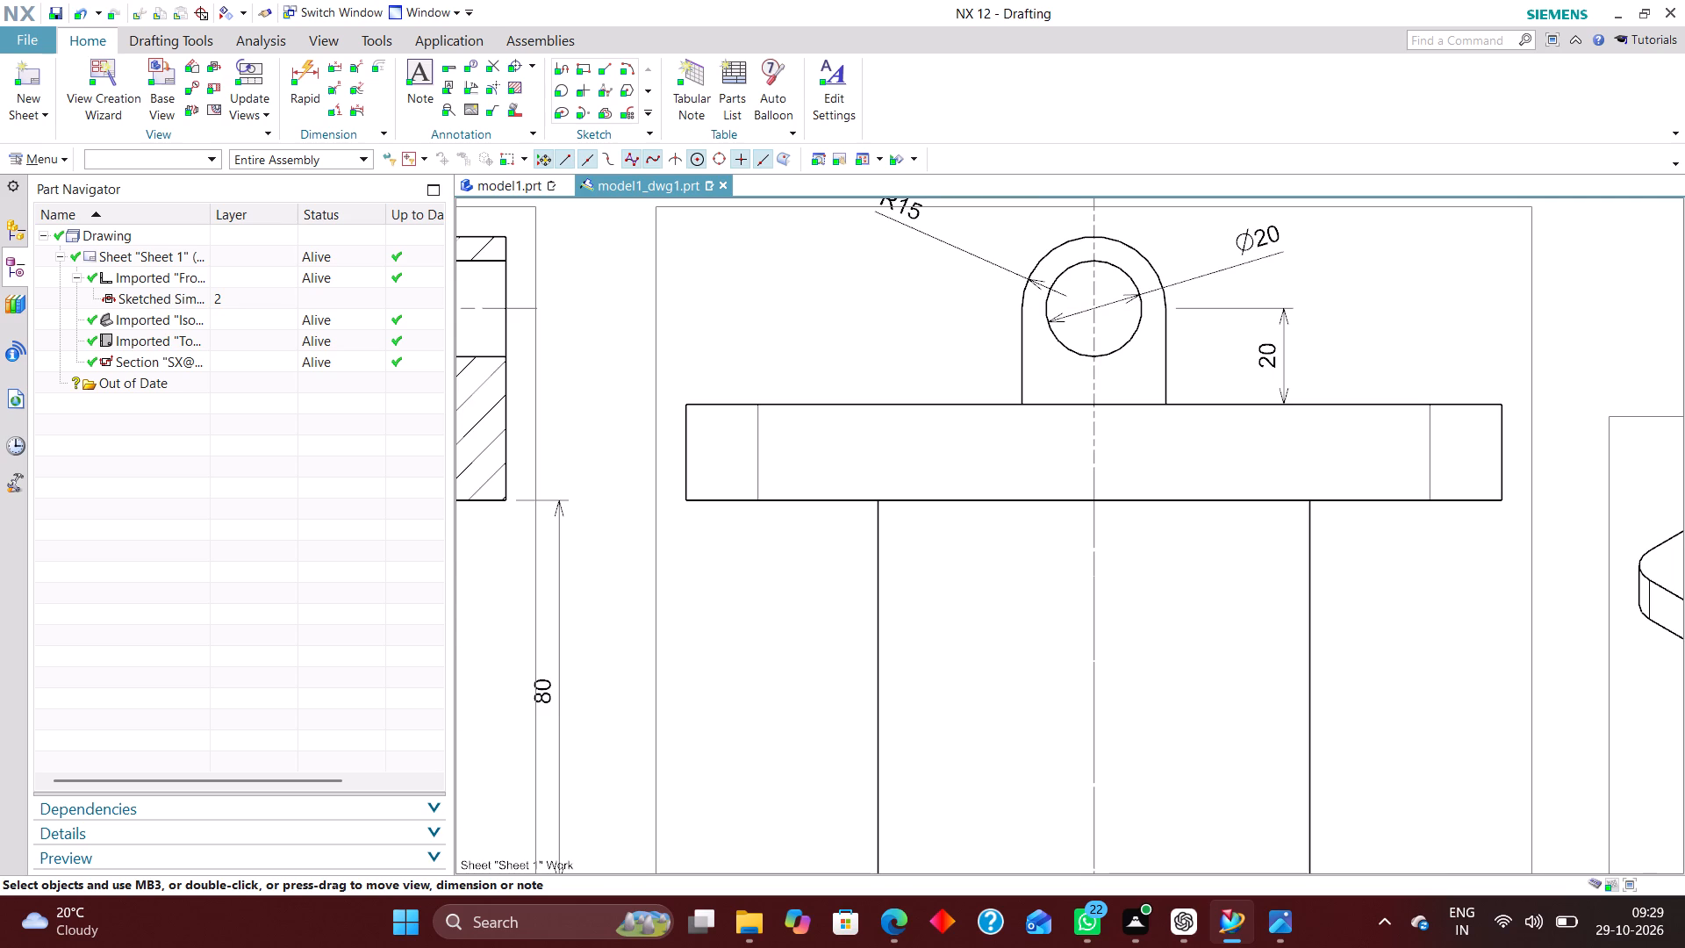
pyautogui.scroll(-5, 1042, 321)
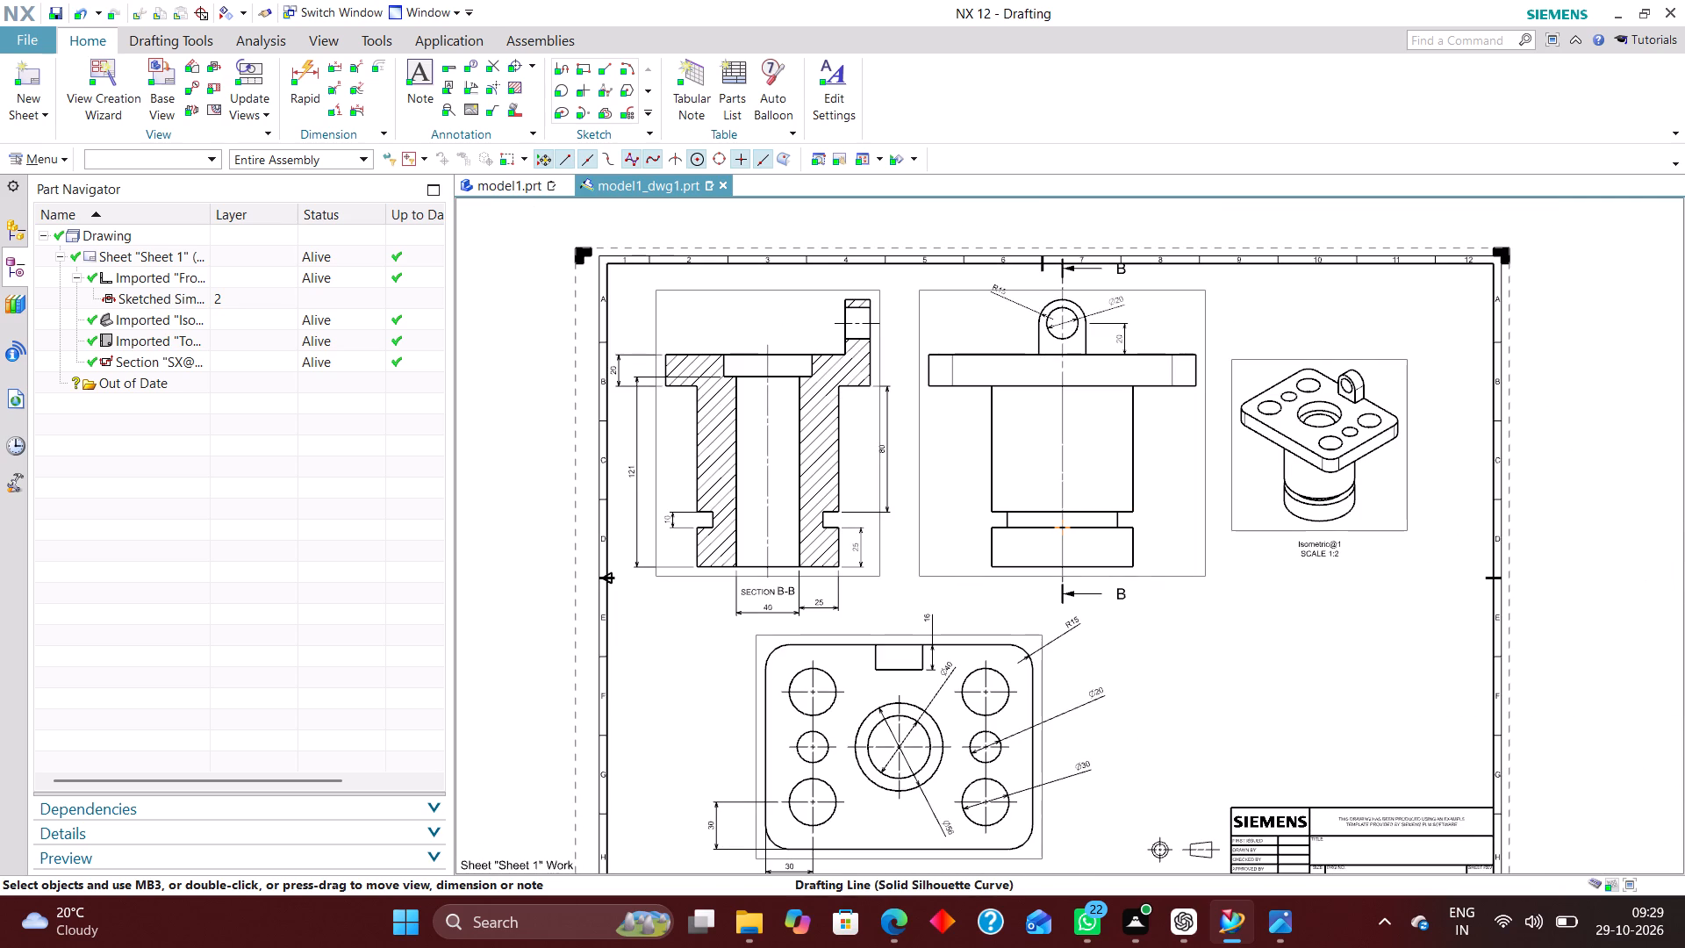
pyautogui.moveTo(1060, 485); pyautogui.dragTo(1060, 485)
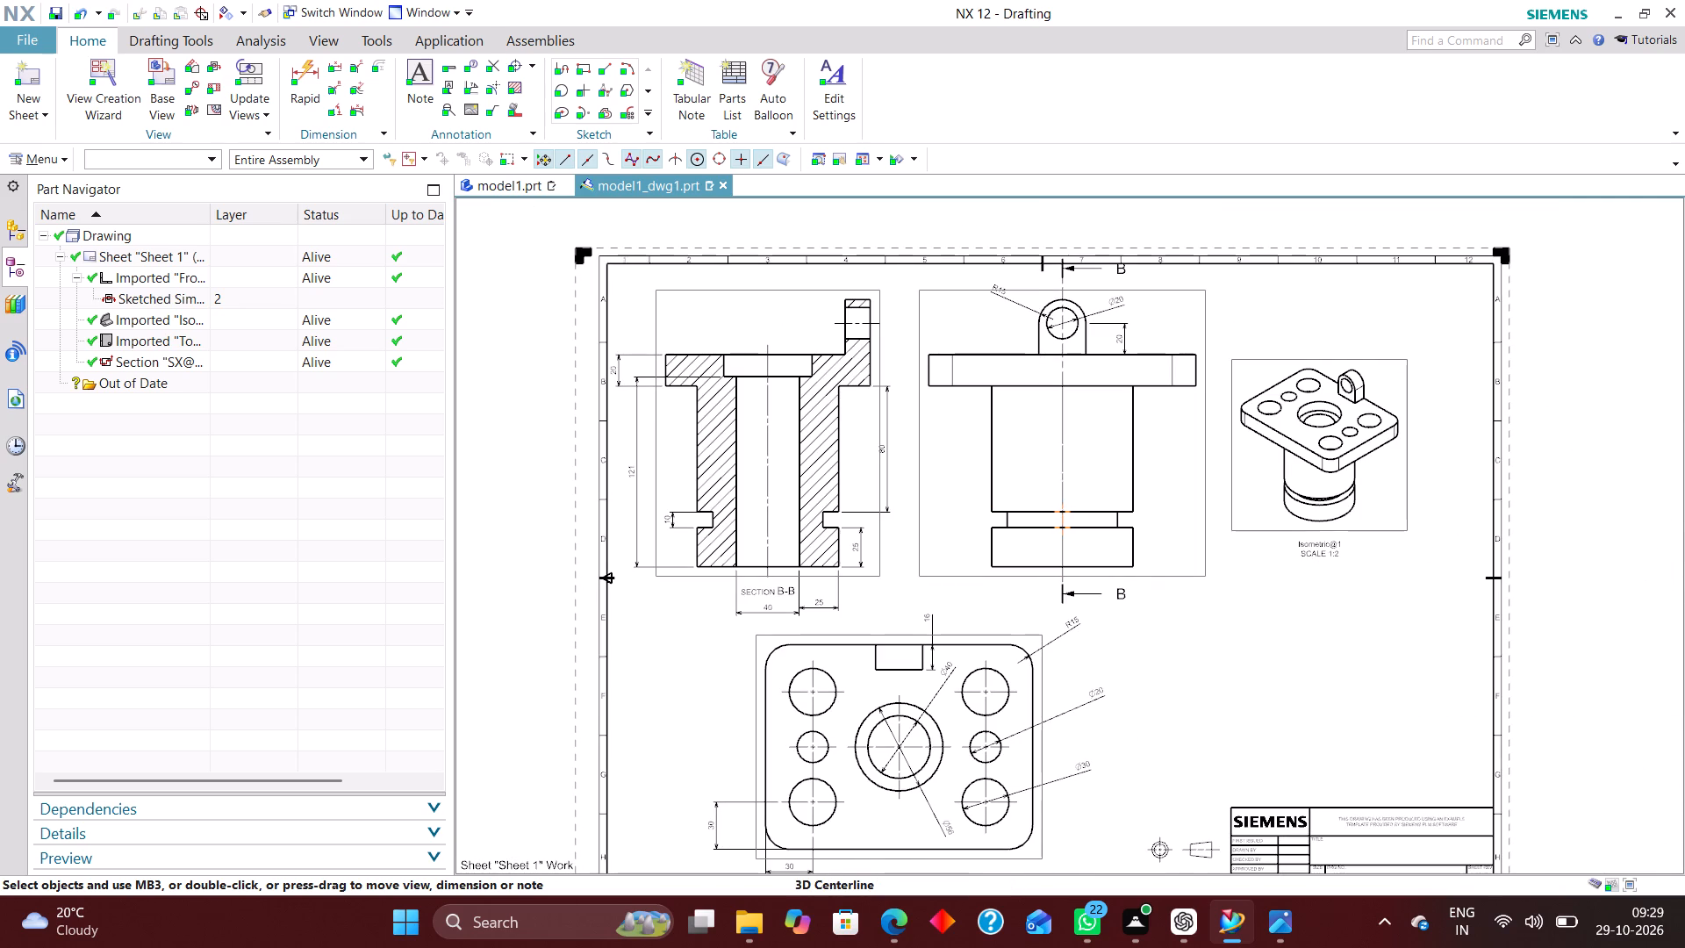
pyautogui.moveTo(1060, 485); pyautogui.dragTo(1058, 502)
pyautogui.moveTo(1165, 574); pyautogui.dragTo(1164, 585)
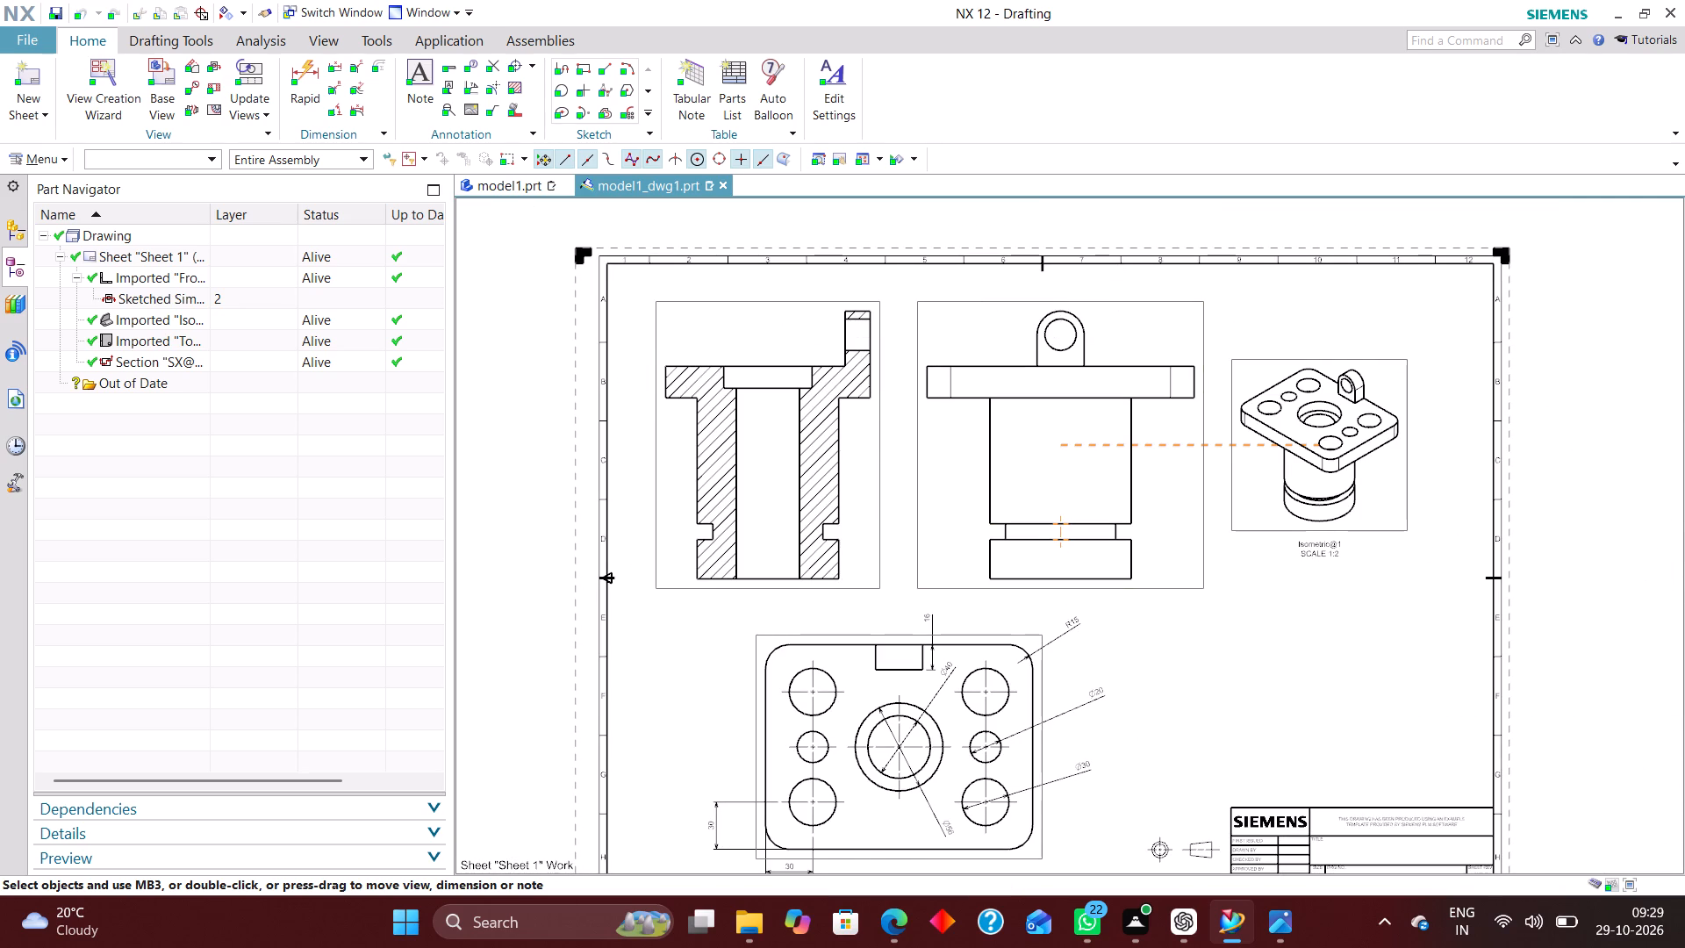
pyautogui.moveTo(1164, 585); pyautogui.dragTo(1164, 586)
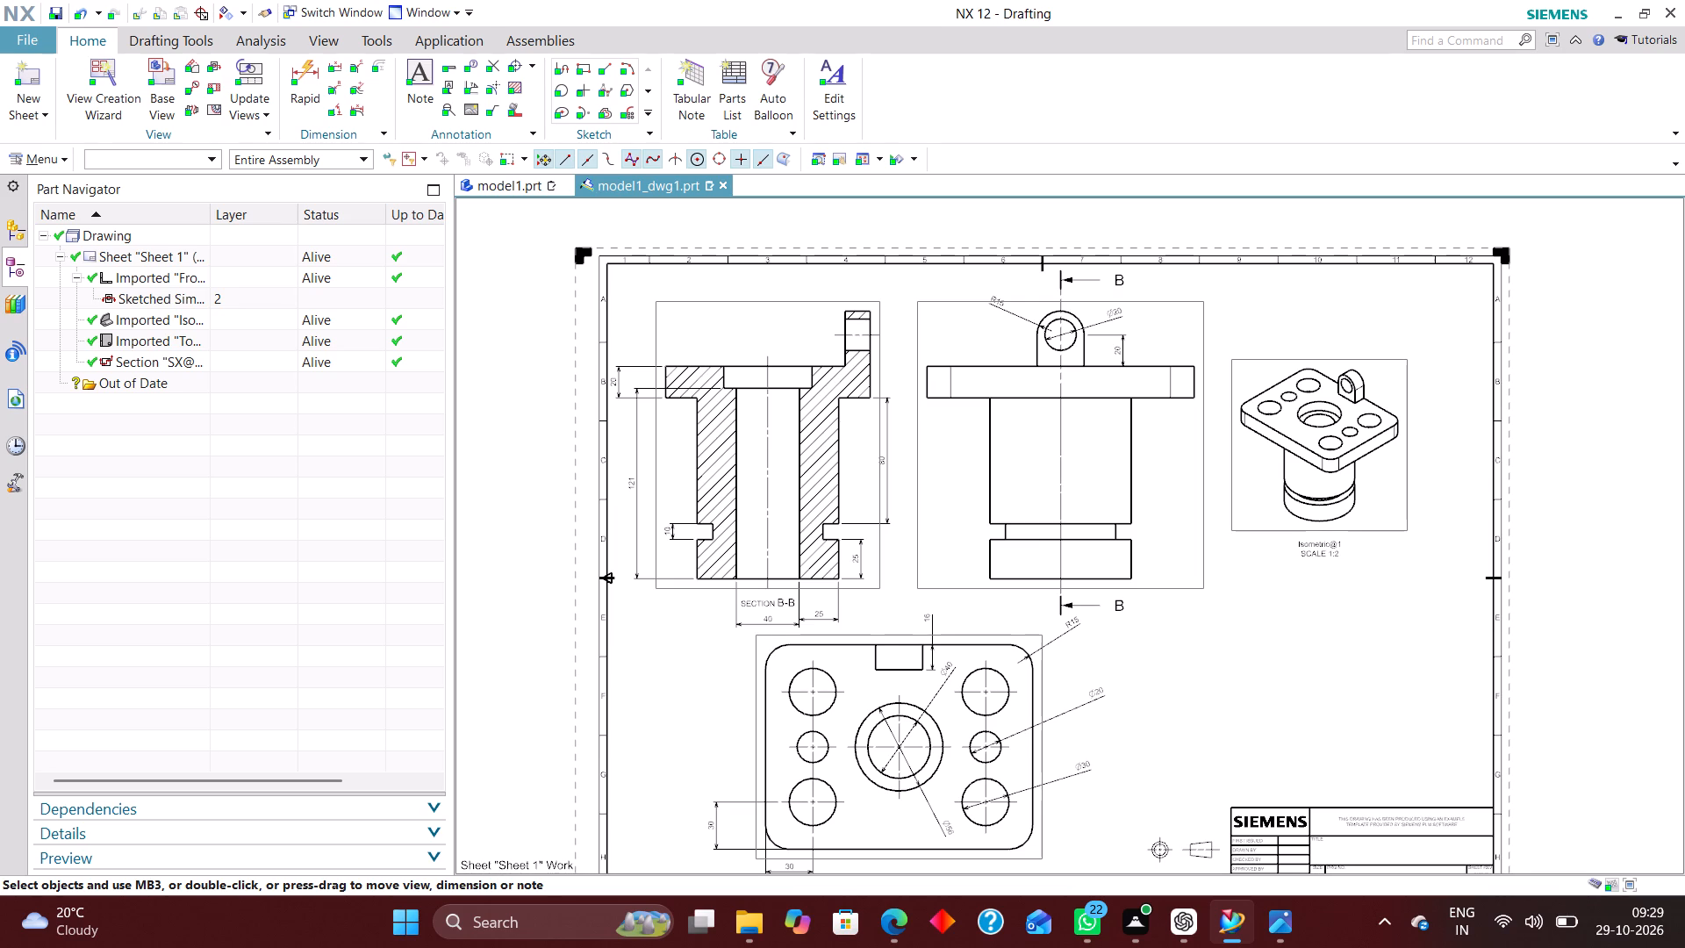
# Change Sheet 1's projection setting to first-angle projection.
pyautogui.scroll(-2, 787, 410)
pyautogui.scroll(2, 1040, 611)
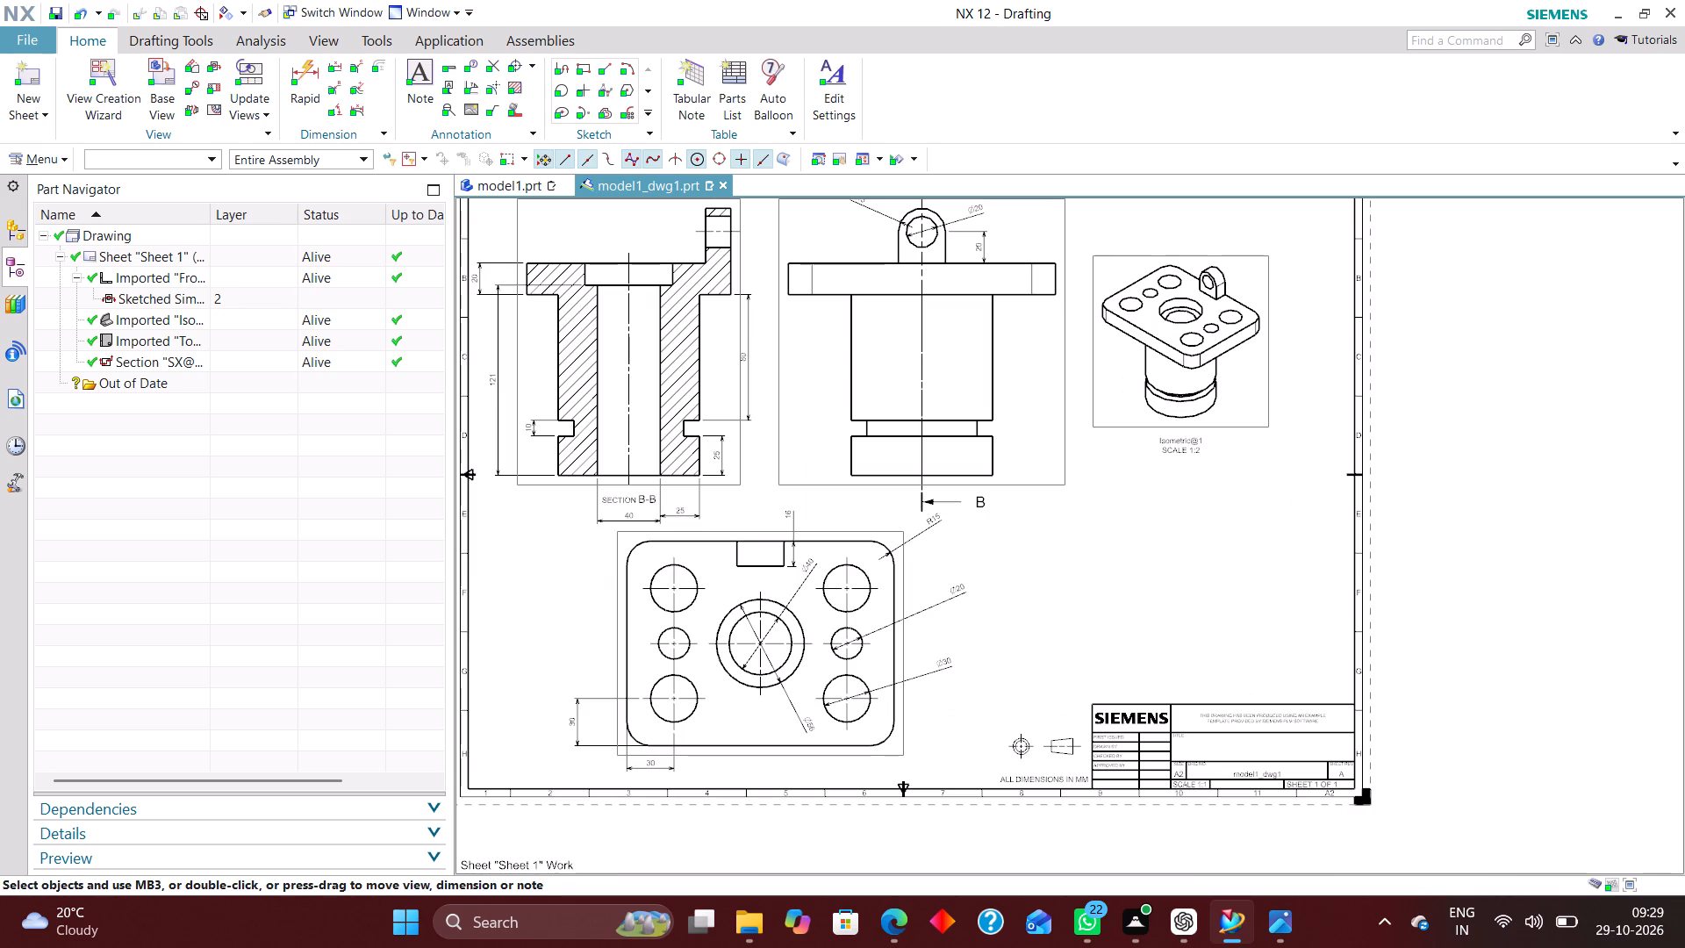
pyautogui.moveTo(1079, 546); pyautogui.dragTo(1061, 648, button='right')
pyautogui.moveTo(1156, 534); pyautogui.dragTo(1027, 640, button='right')
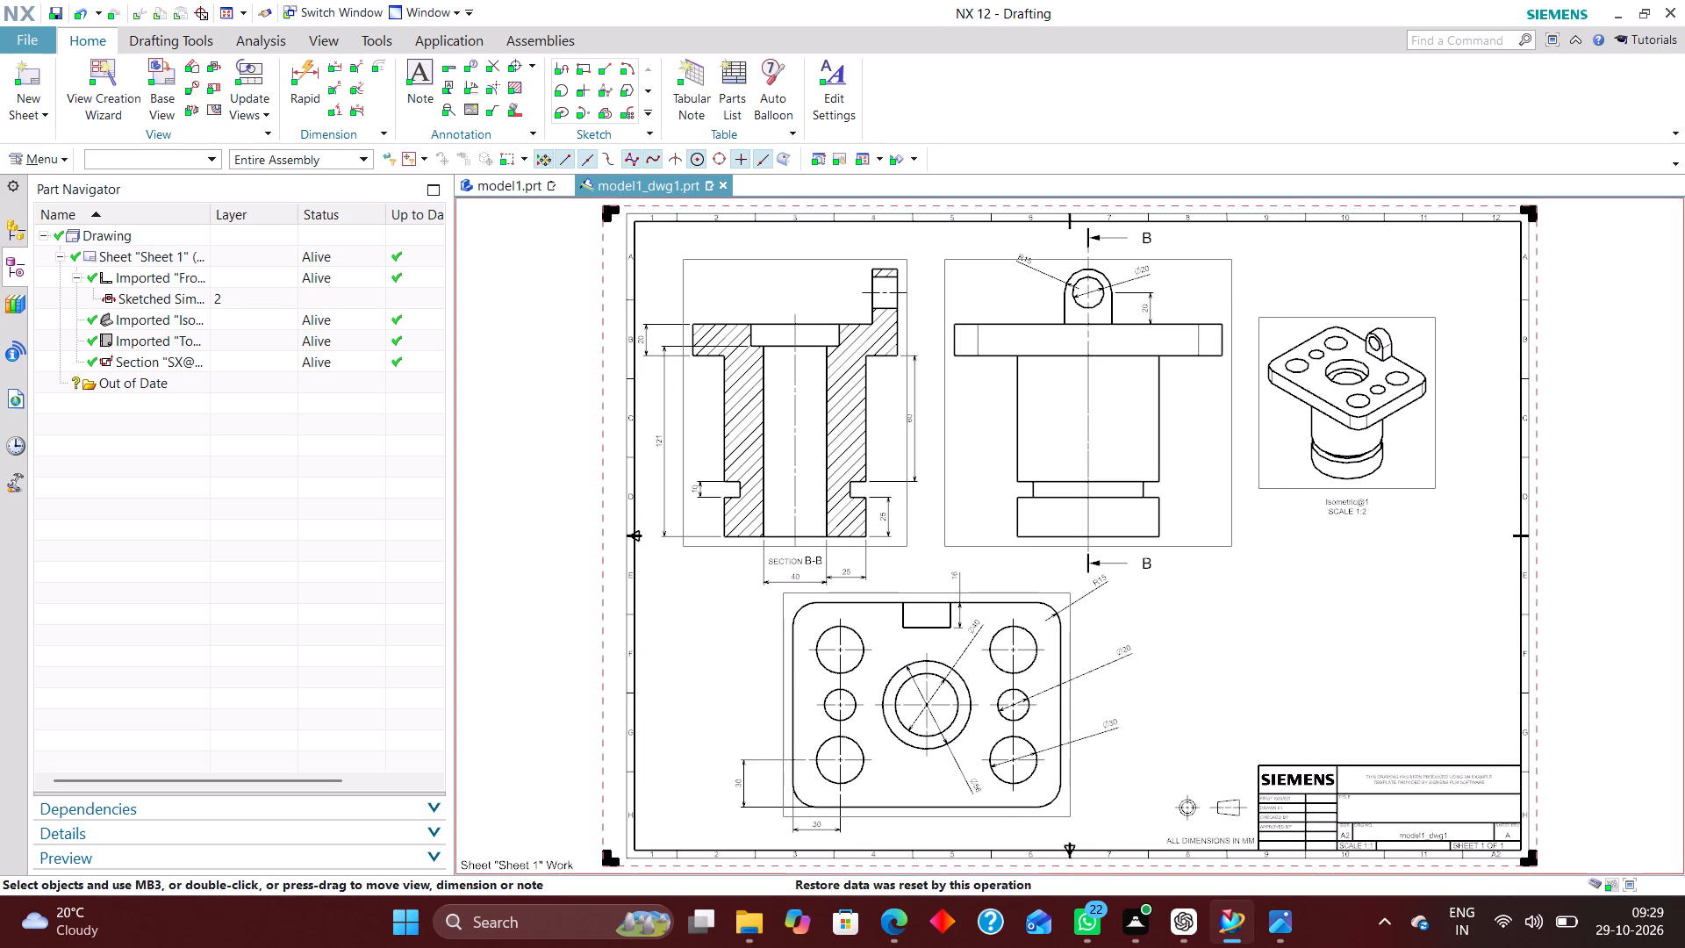
pyautogui.rightClick(594, 667)
pyautogui.click(650, 483)
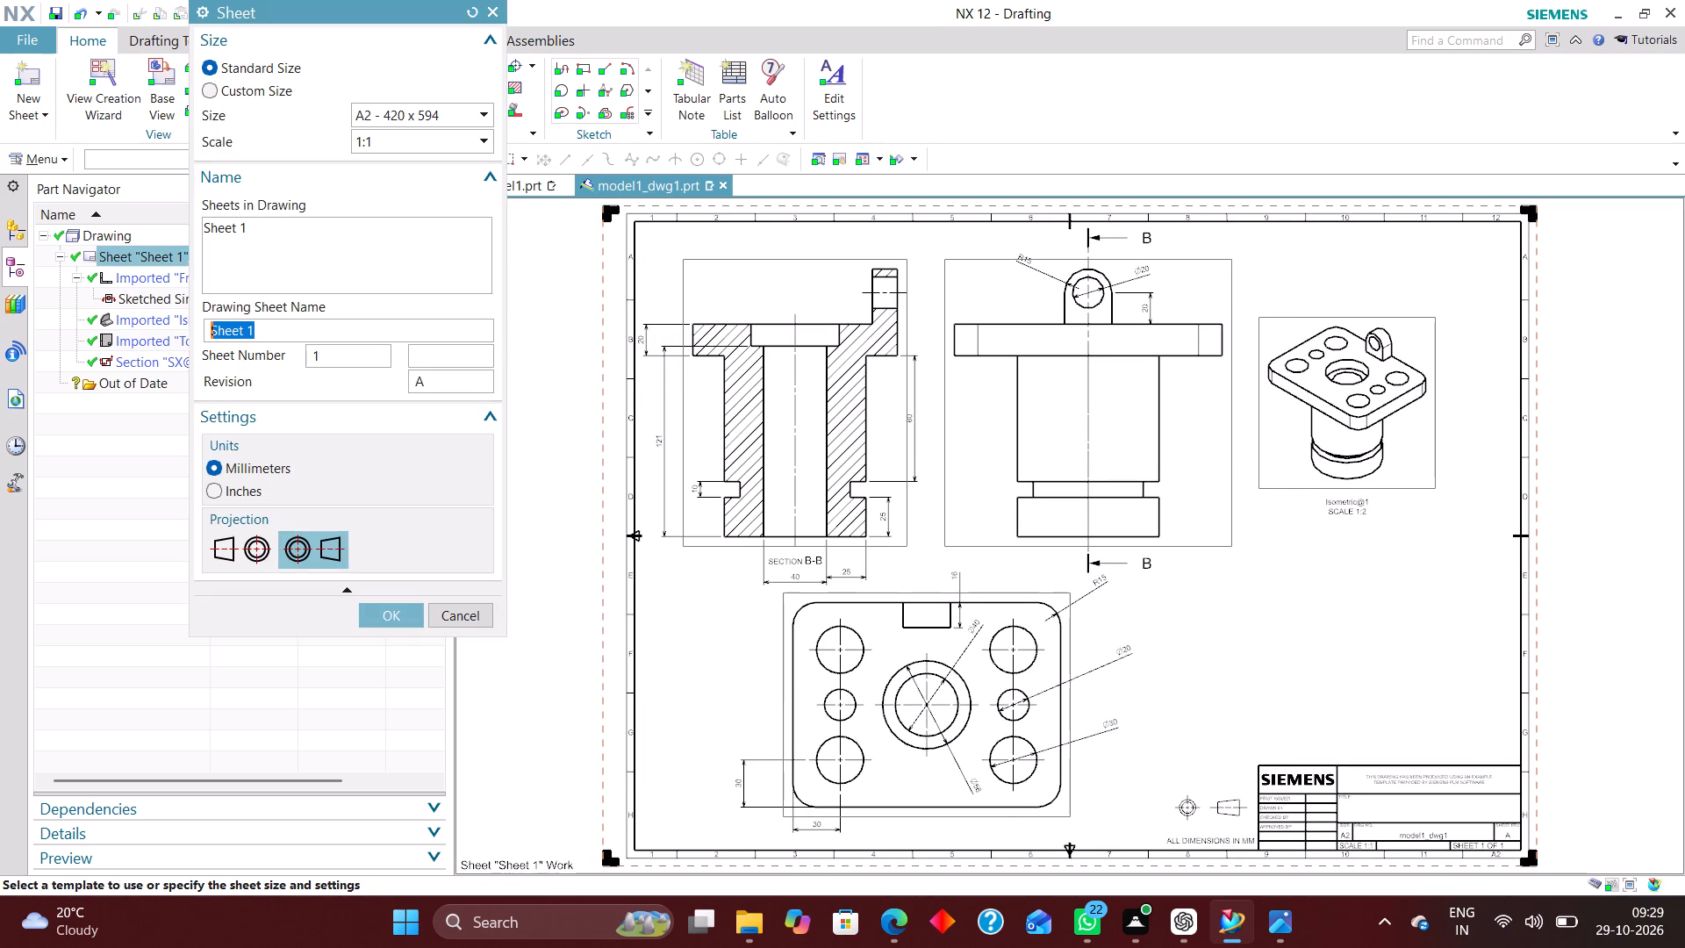
pyautogui.click(252, 543)
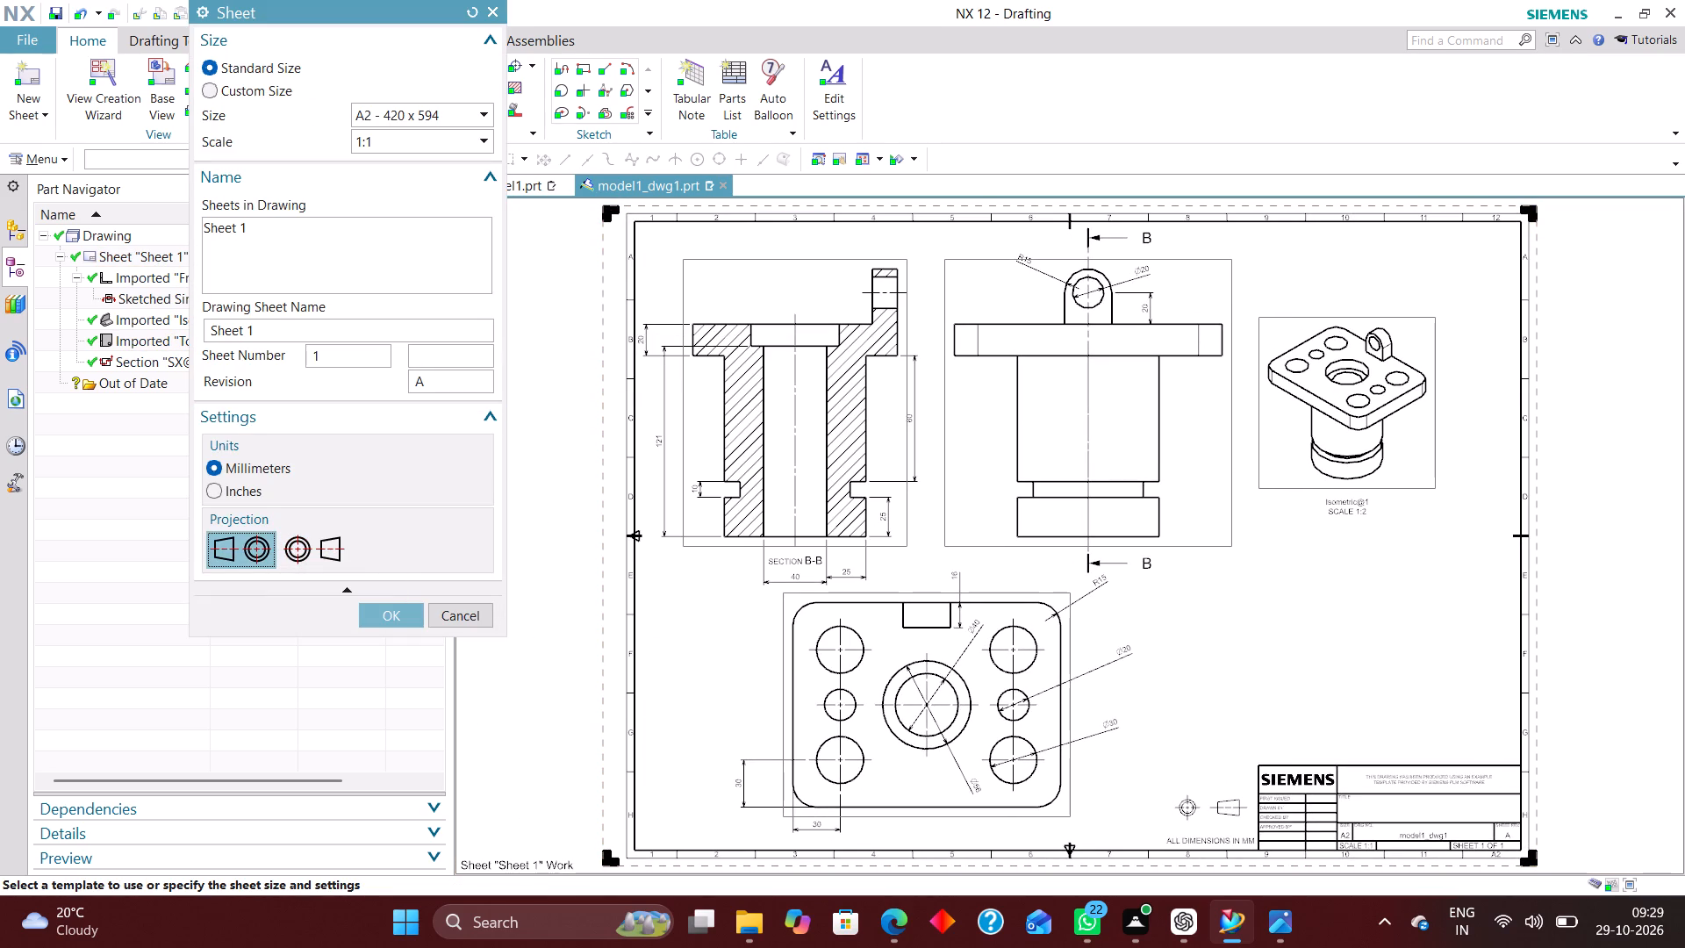
pyautogui.click(382, 612)
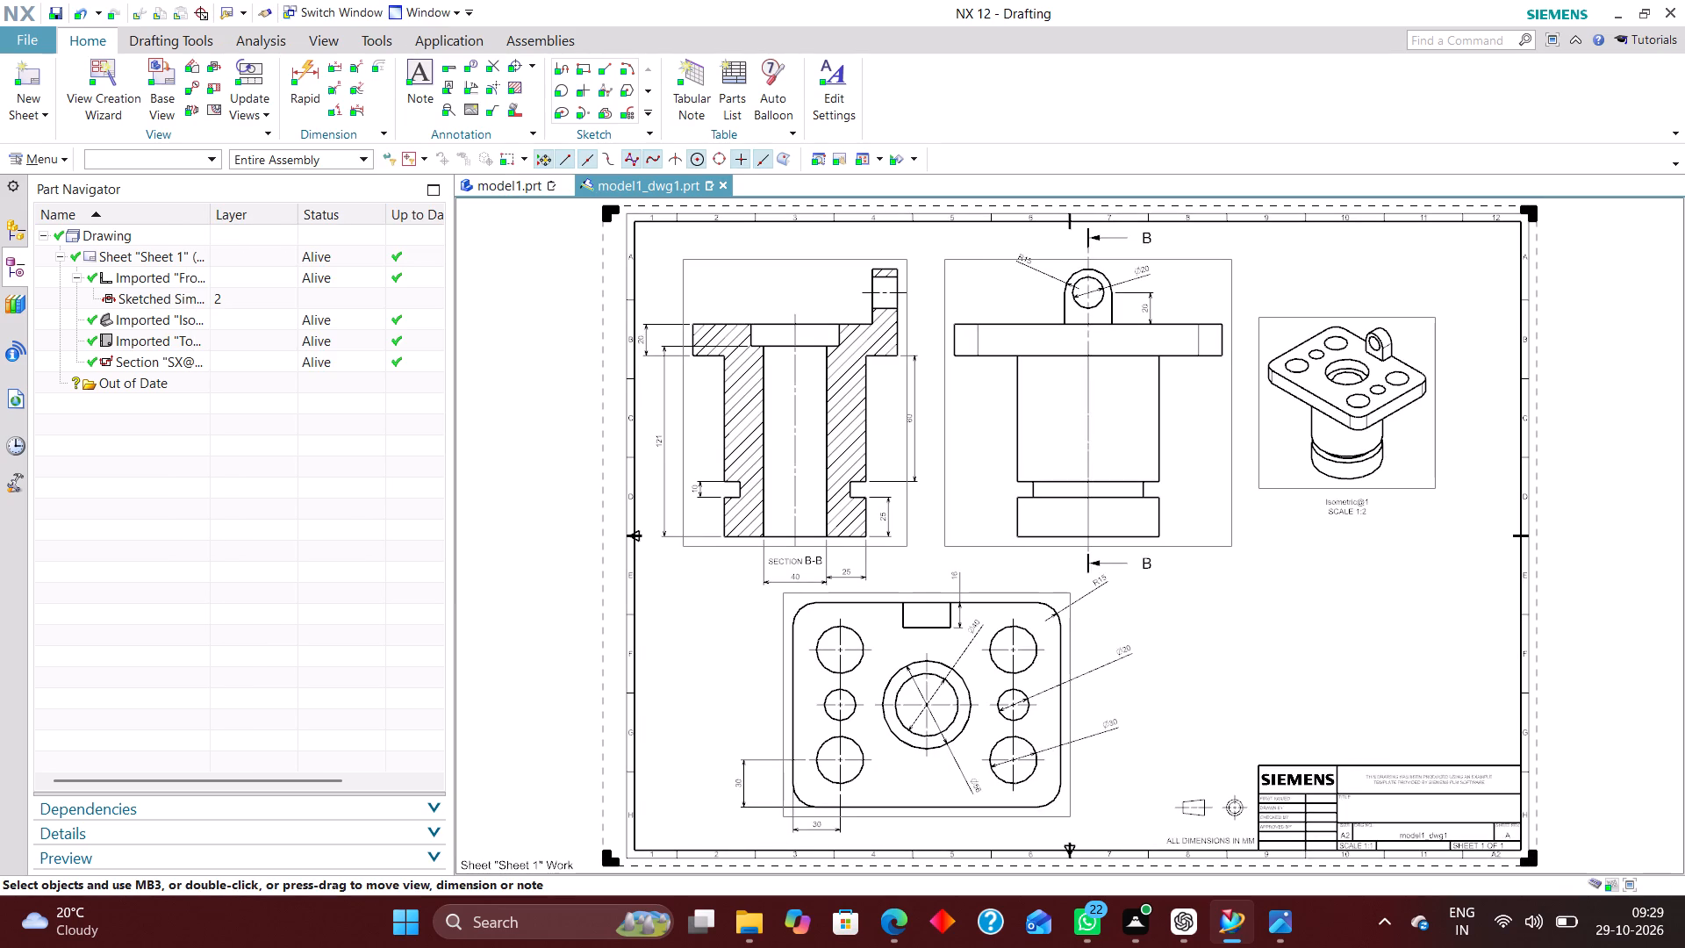
# Turn on the front view's label with the view label type set to Name.
pyautogui.rightClick(1186, 552)
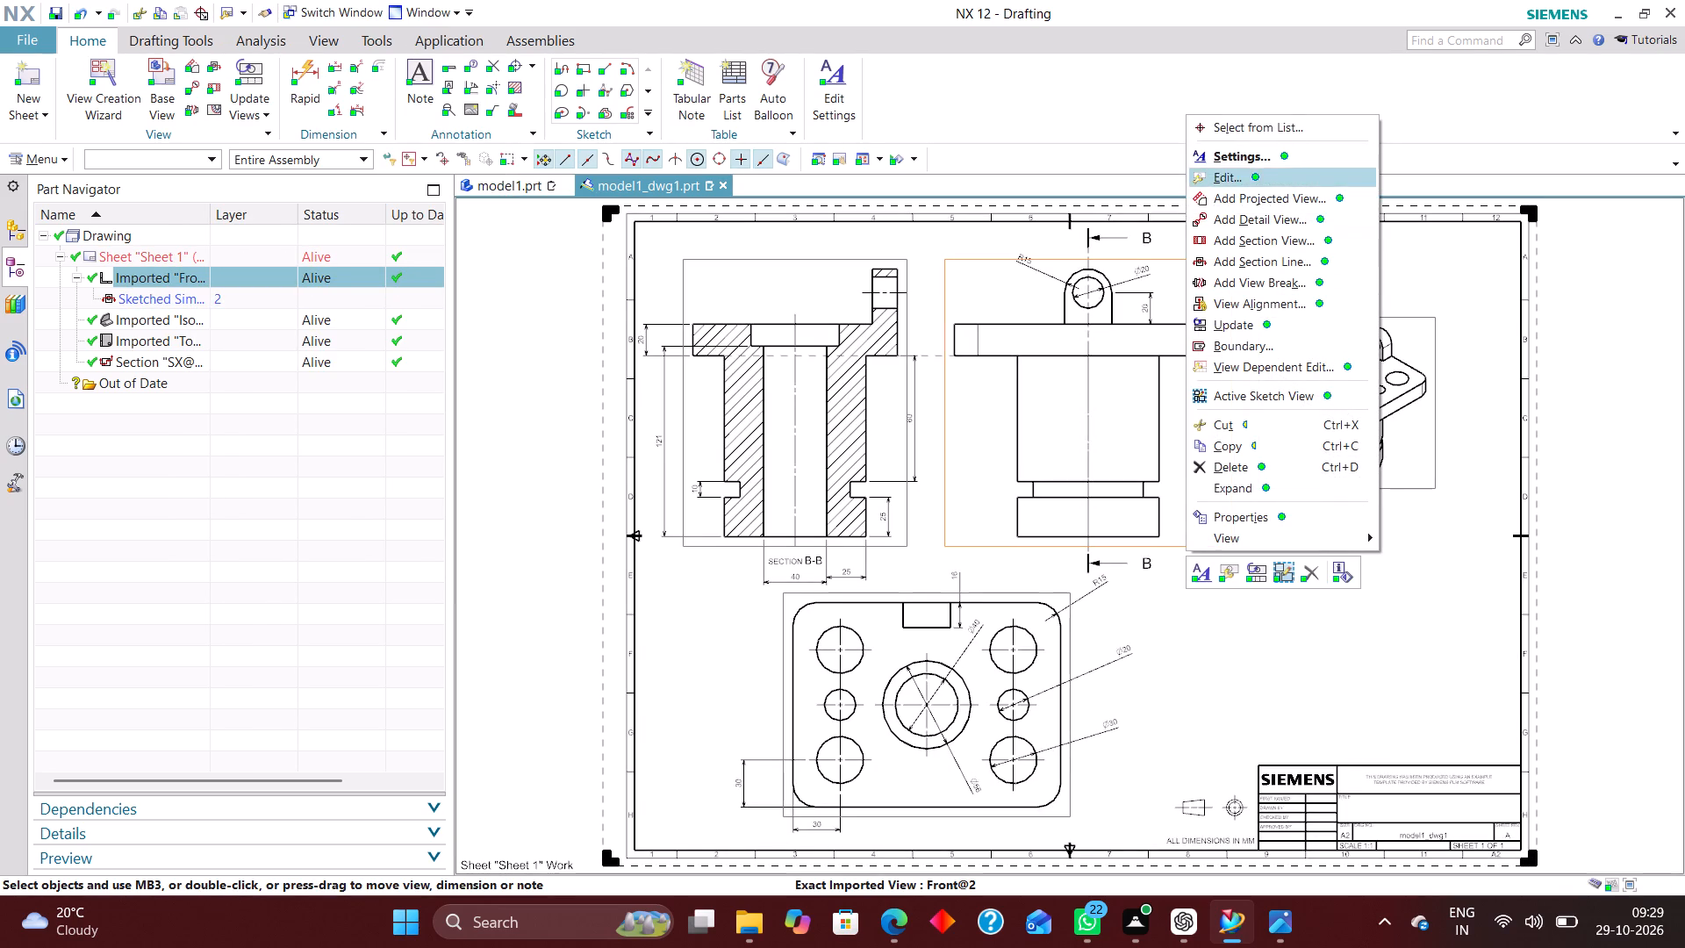
pyautogui.click(1292, 160)
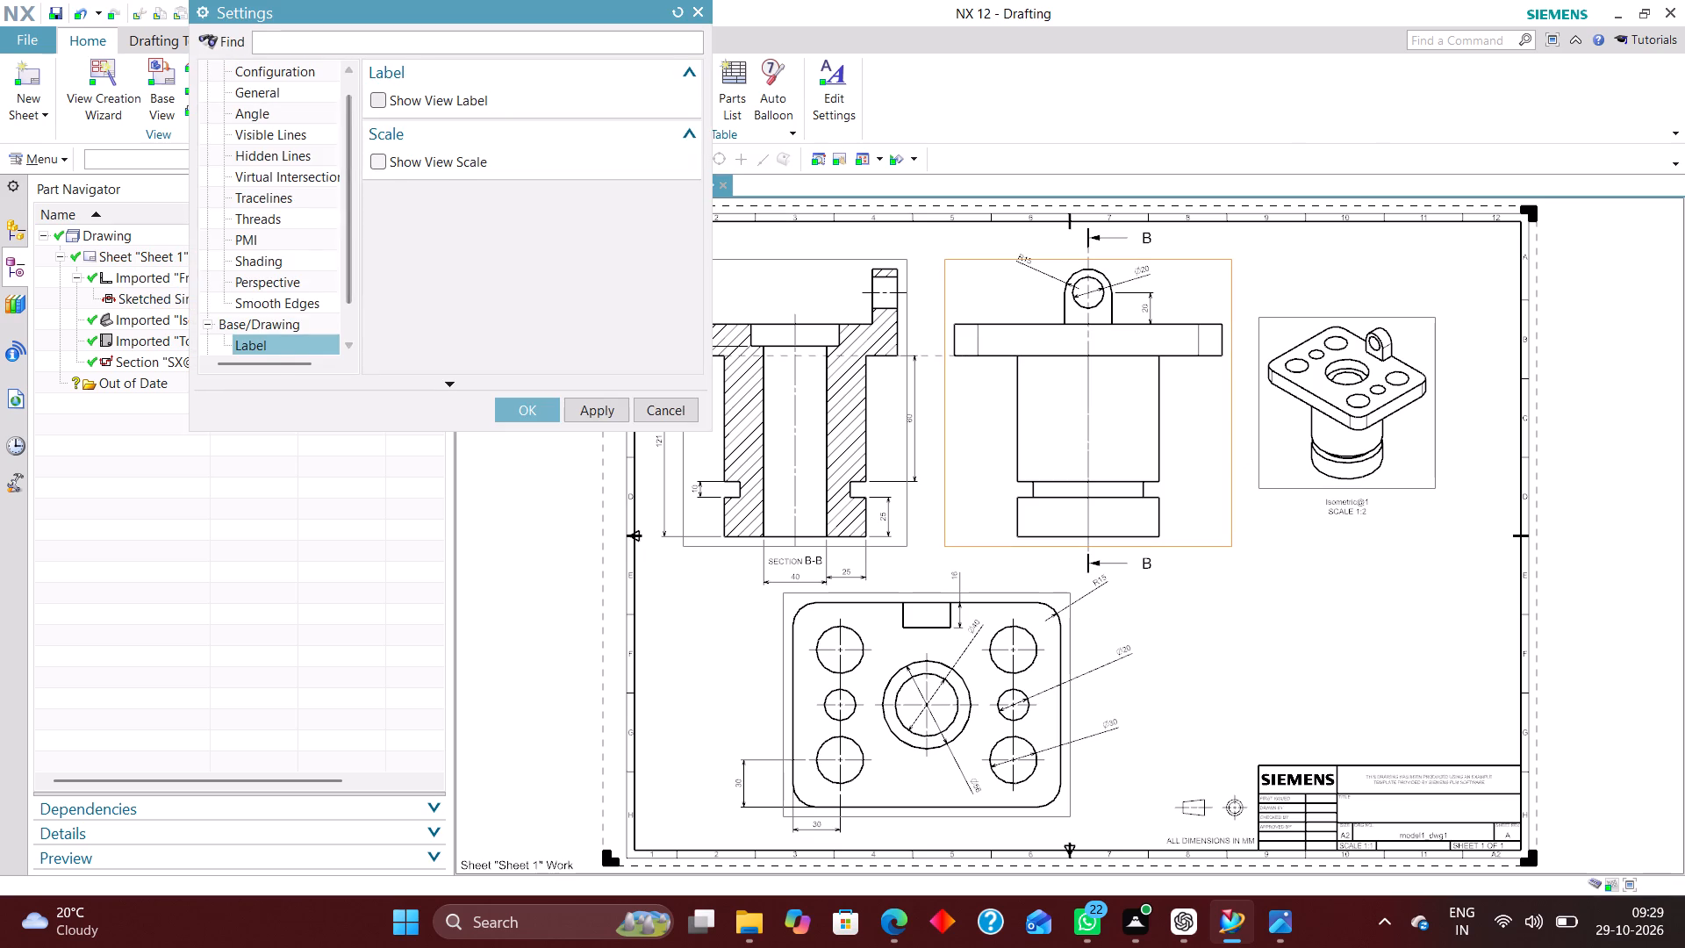
pyautogui.click(373, 96)
pyautogui.click(615, 194)
pyautogui.click(611, 205)
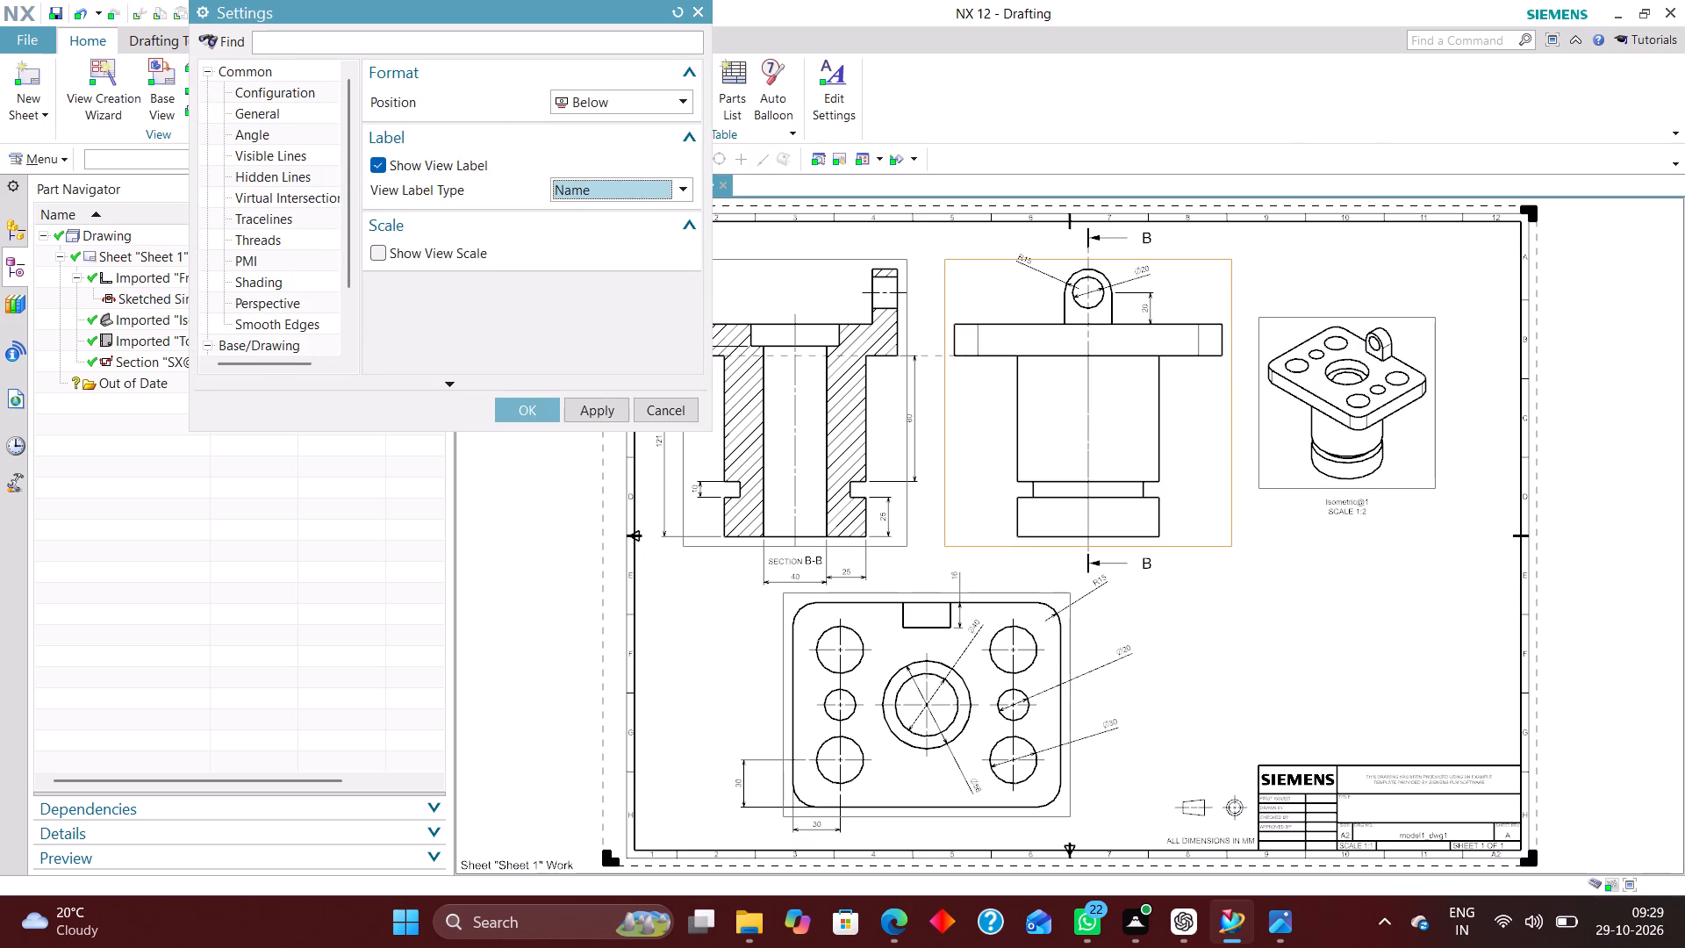
pyautogui.click(532, 397)
pyautogui.click(529, 406)
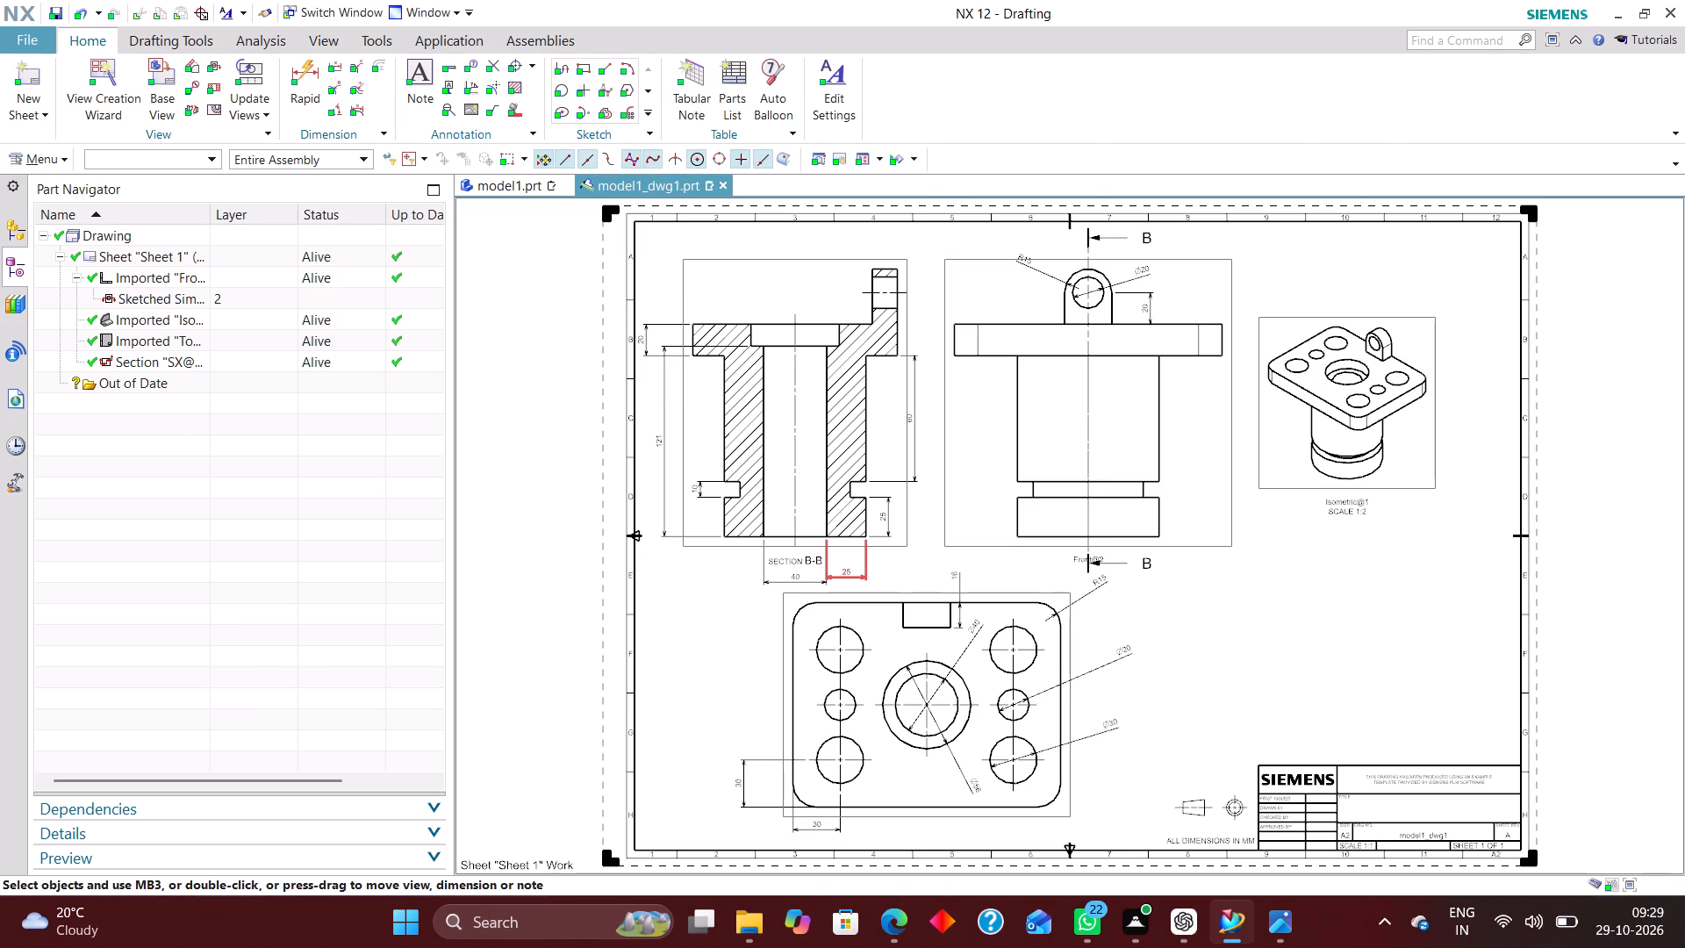
# Change the section view's label type from Letter to Name.
pyautogui.rightClick(901, 542)
pyautogui.click(956, 191)
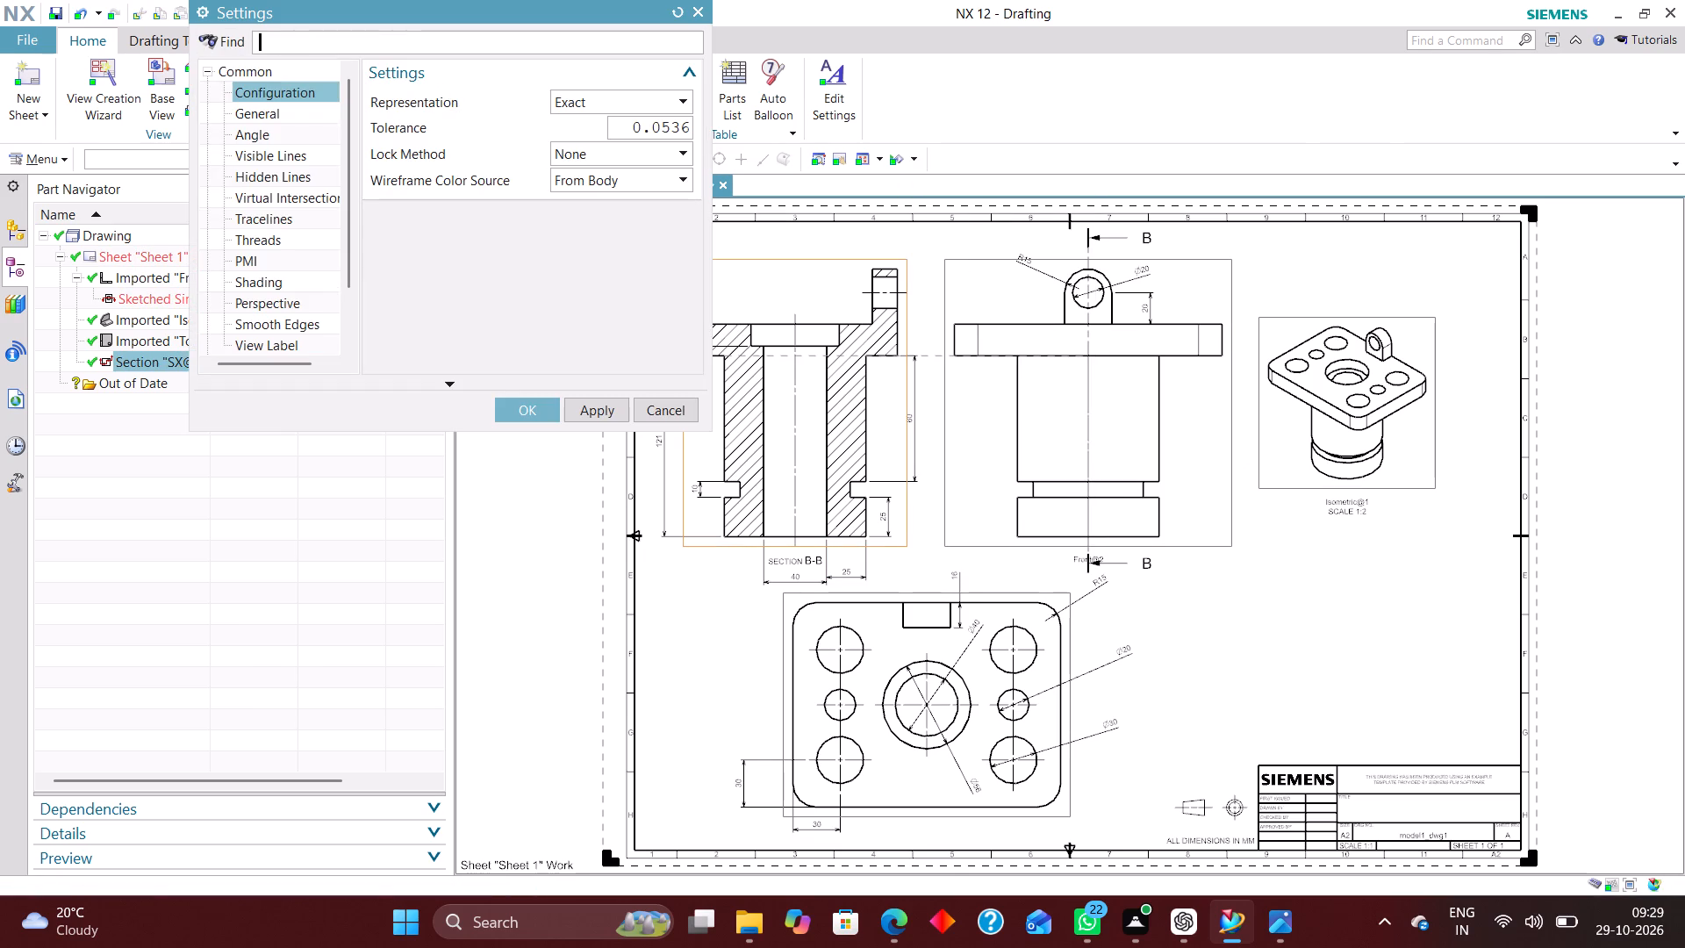
pyautogui.scroll(-5, 274, 289)
pyautogui.click(276, 305)
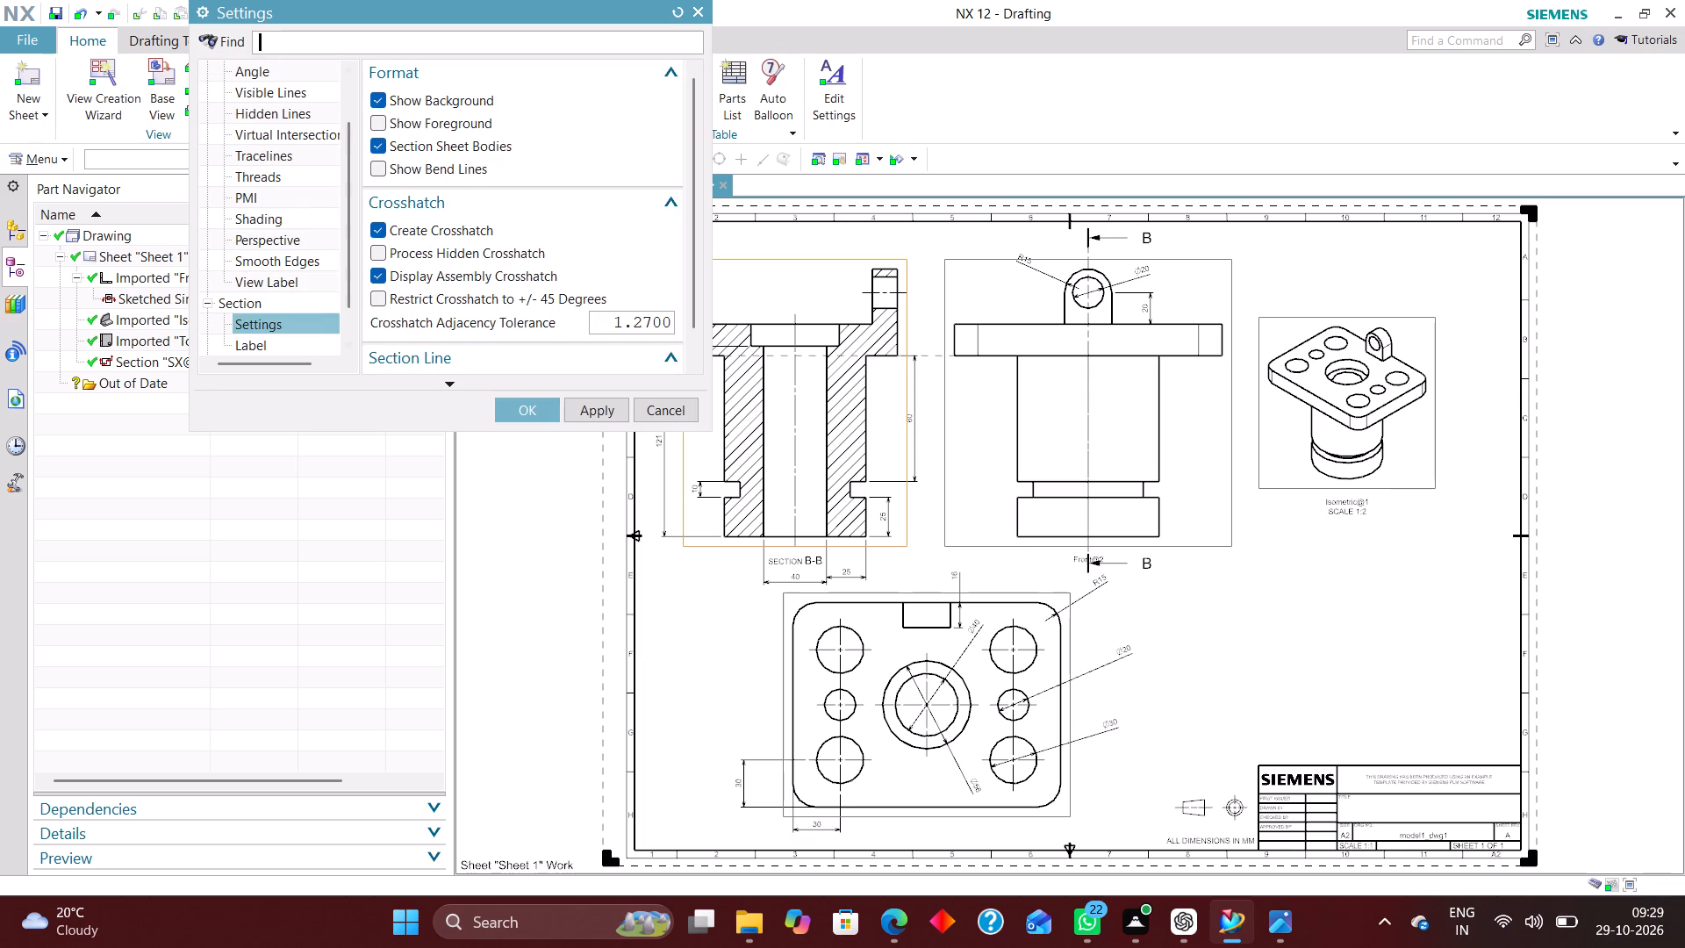
pyautogui.scroll(-3, 323, 312)
pyautogui.click(306, 299)
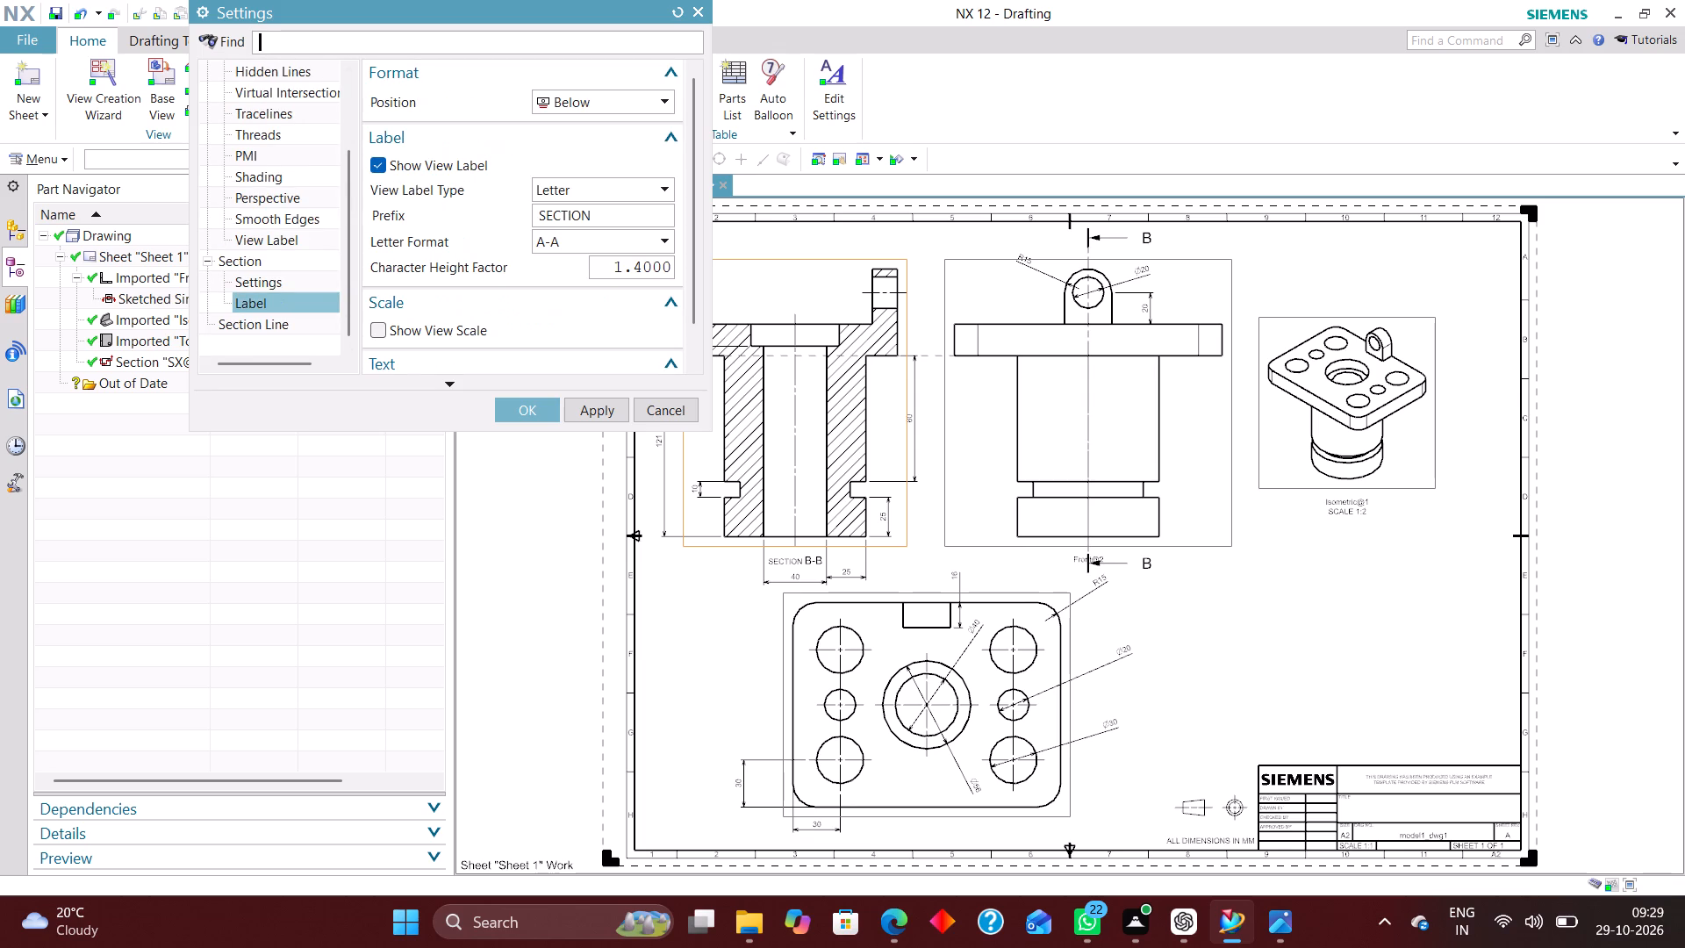
pyautogui.click(603, 187)
pyautogui.click(584, 208)
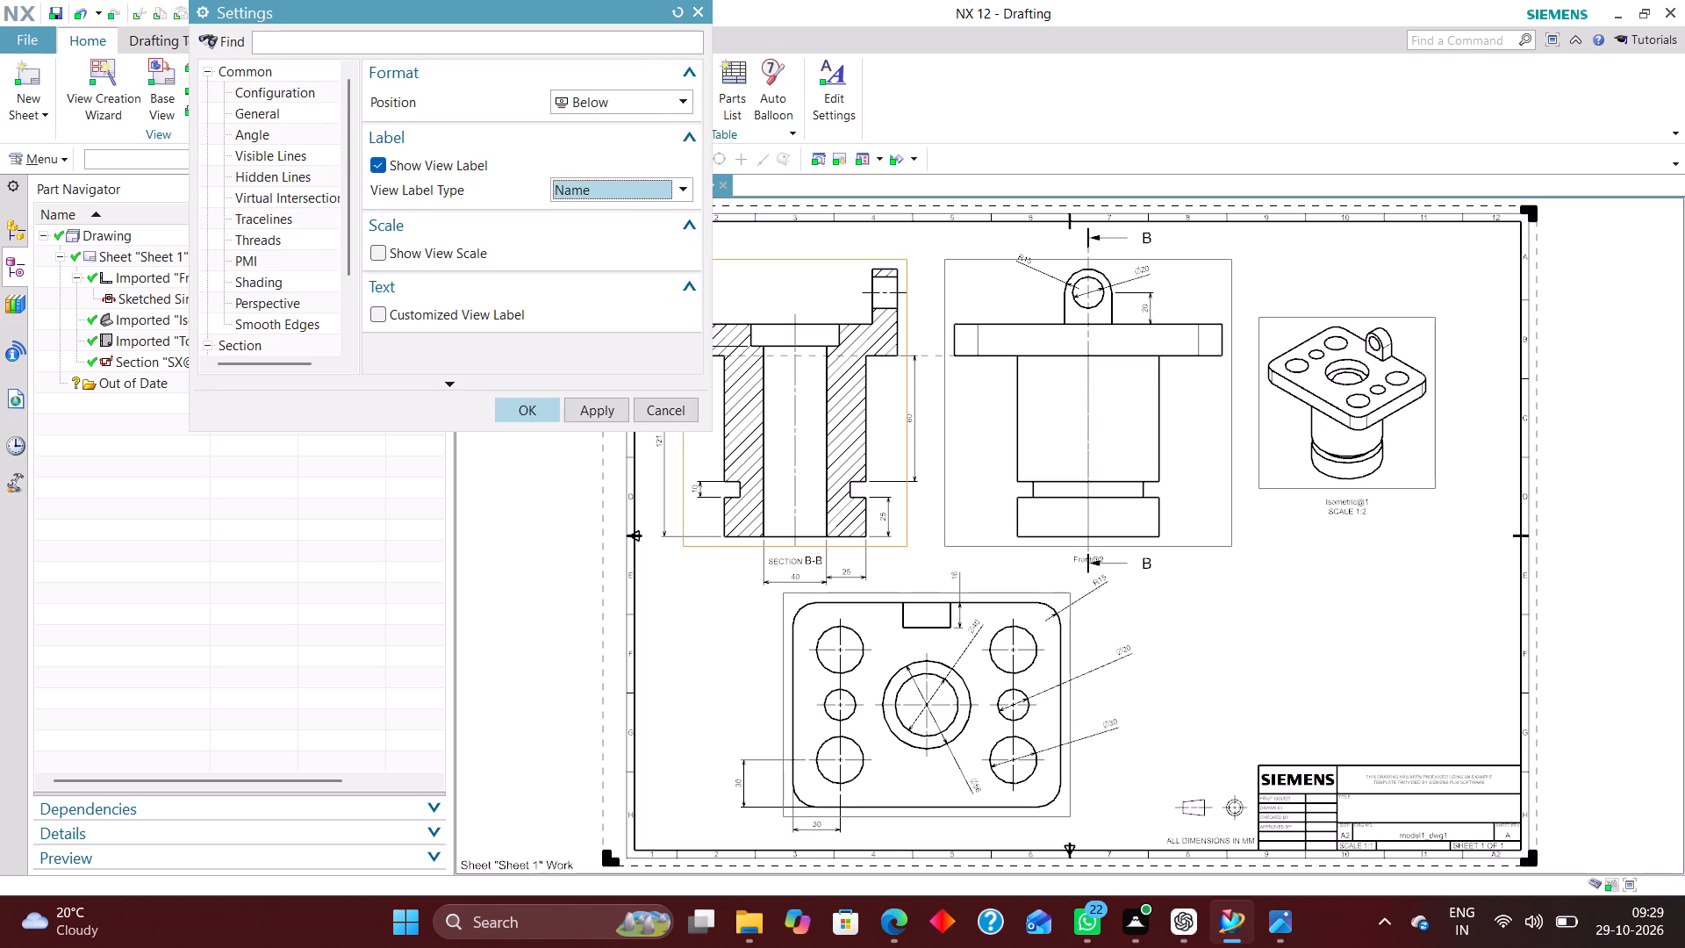
pyautogui.click(524, 409)
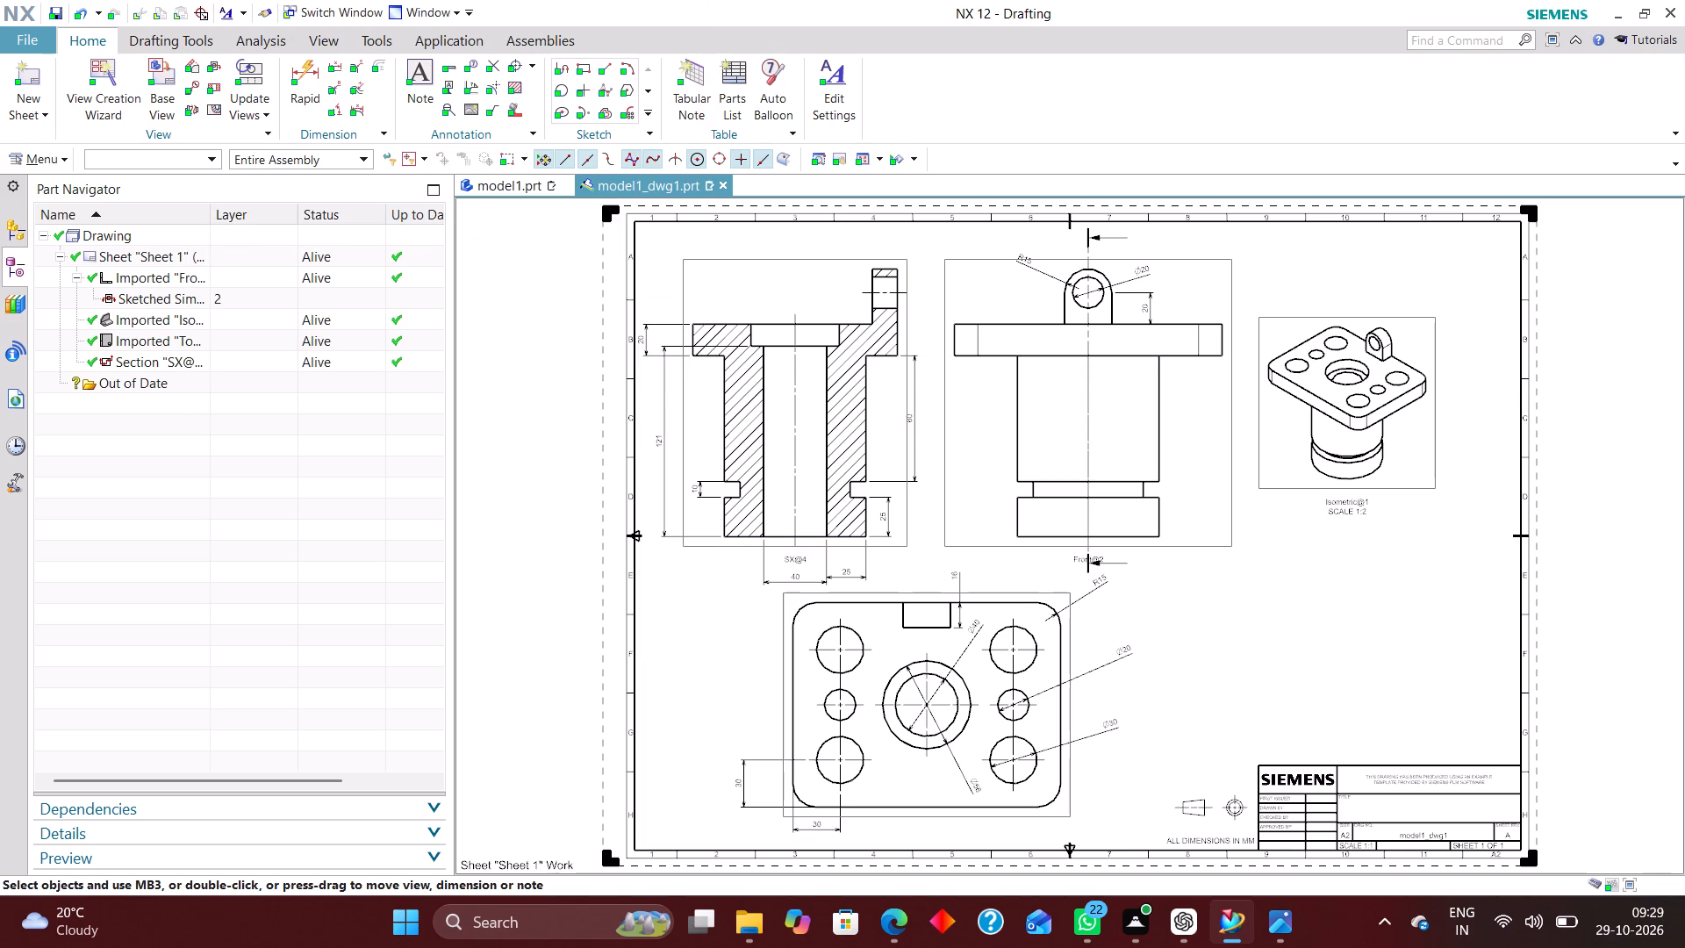
# Turn on the top view's label with the view label type set to Name.
pyautogui.scroll(-2, 683, 399)
pyautogui.scroll(5, 802, 645)
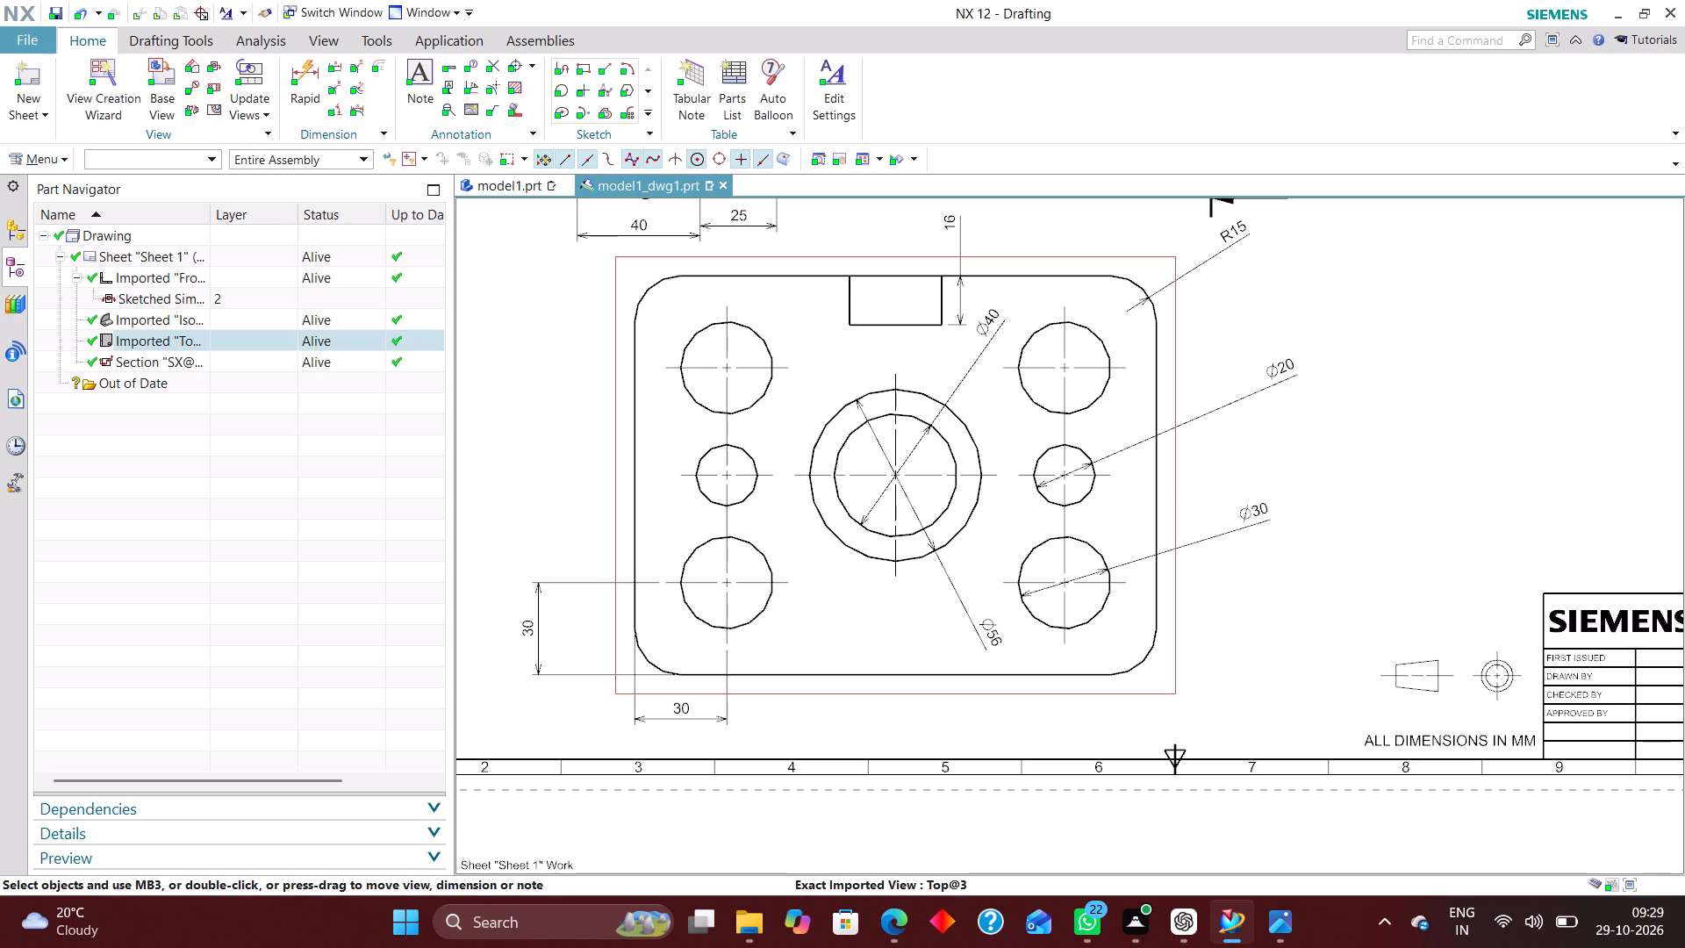
pyautogui.rightClick(834, 699)
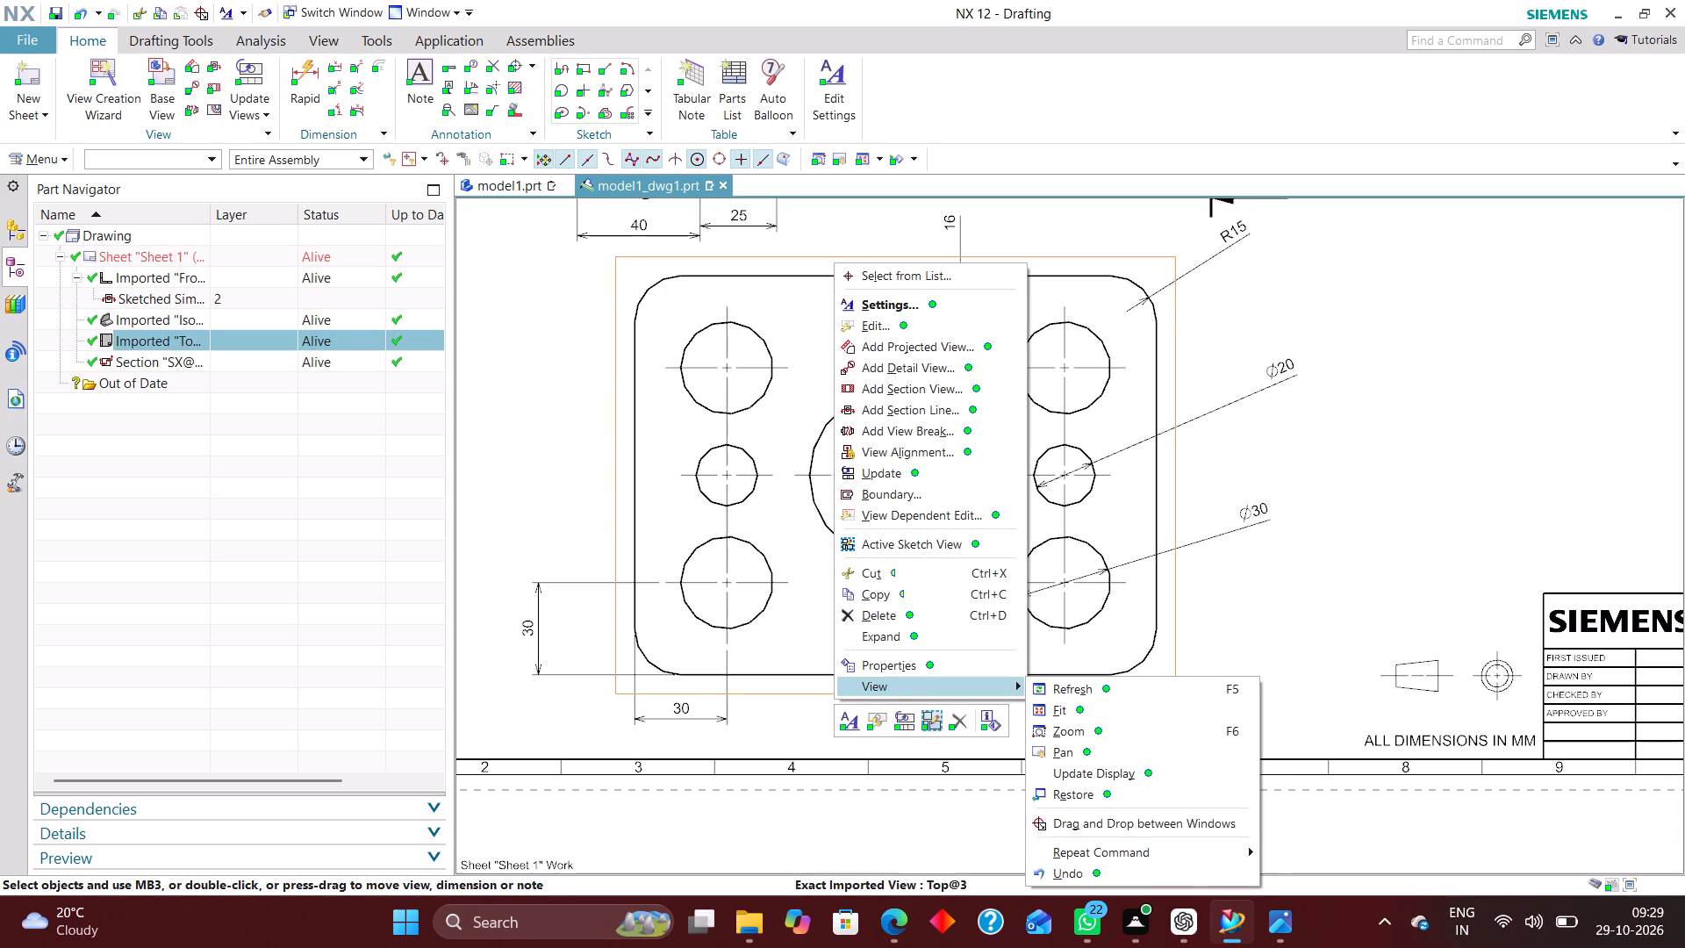
pyautogui.click(917, 310)
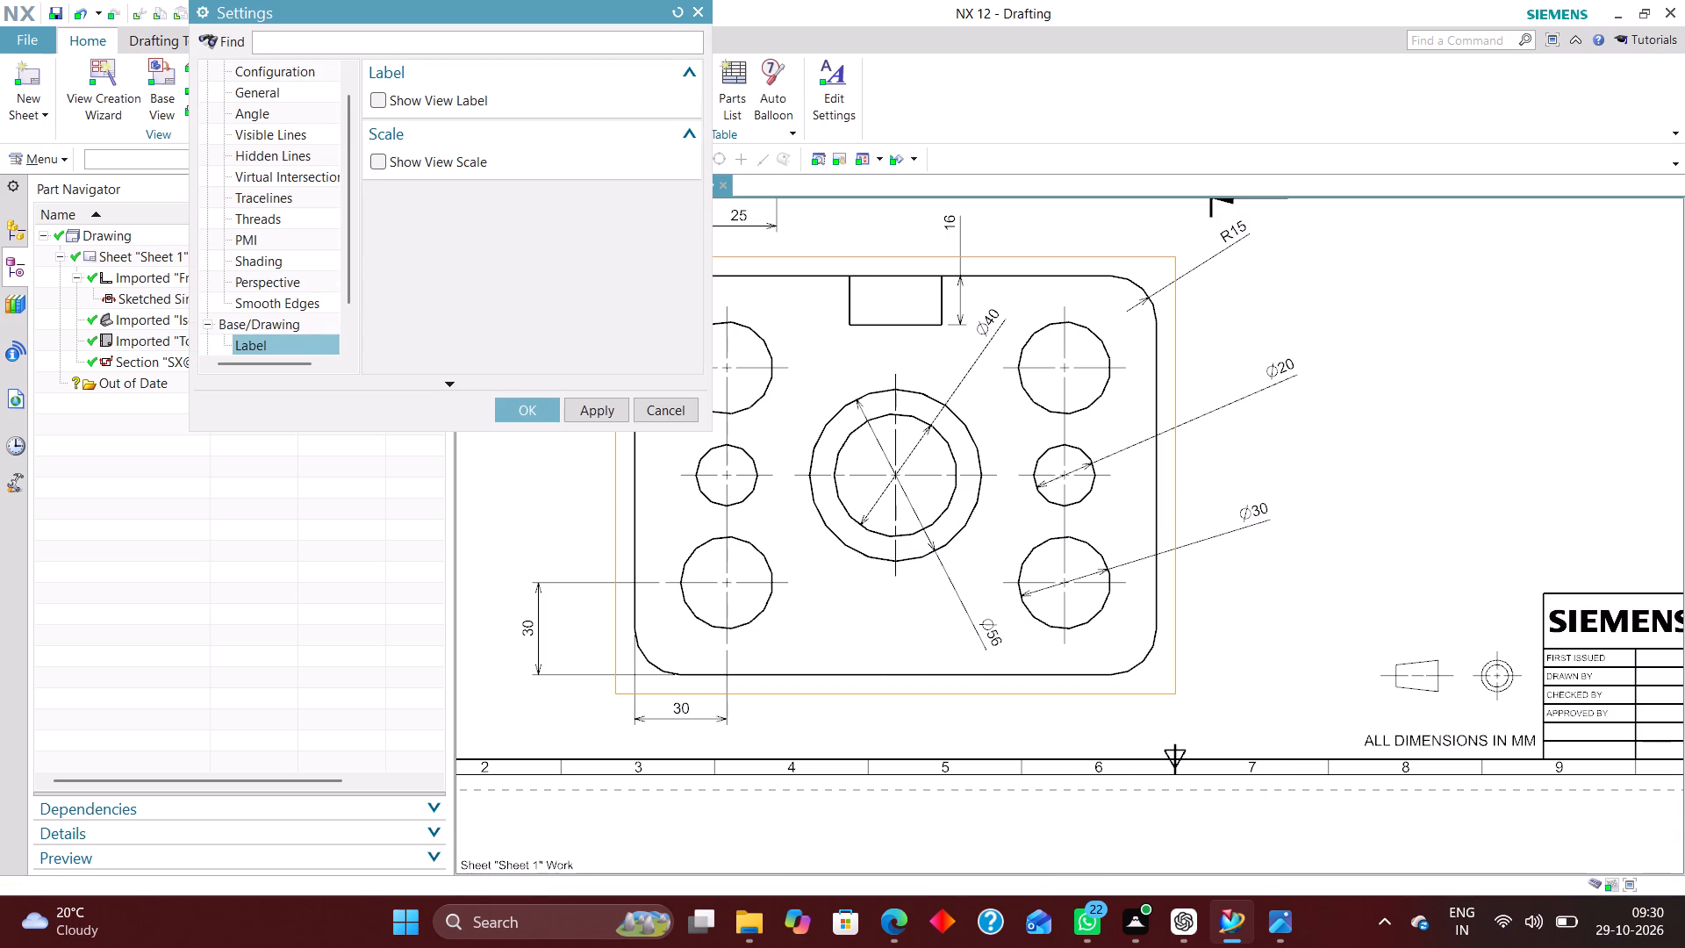
pyautogui.click(374, 97)
pyautogui.click(592, 193)
pyautogui.click(591, 200)
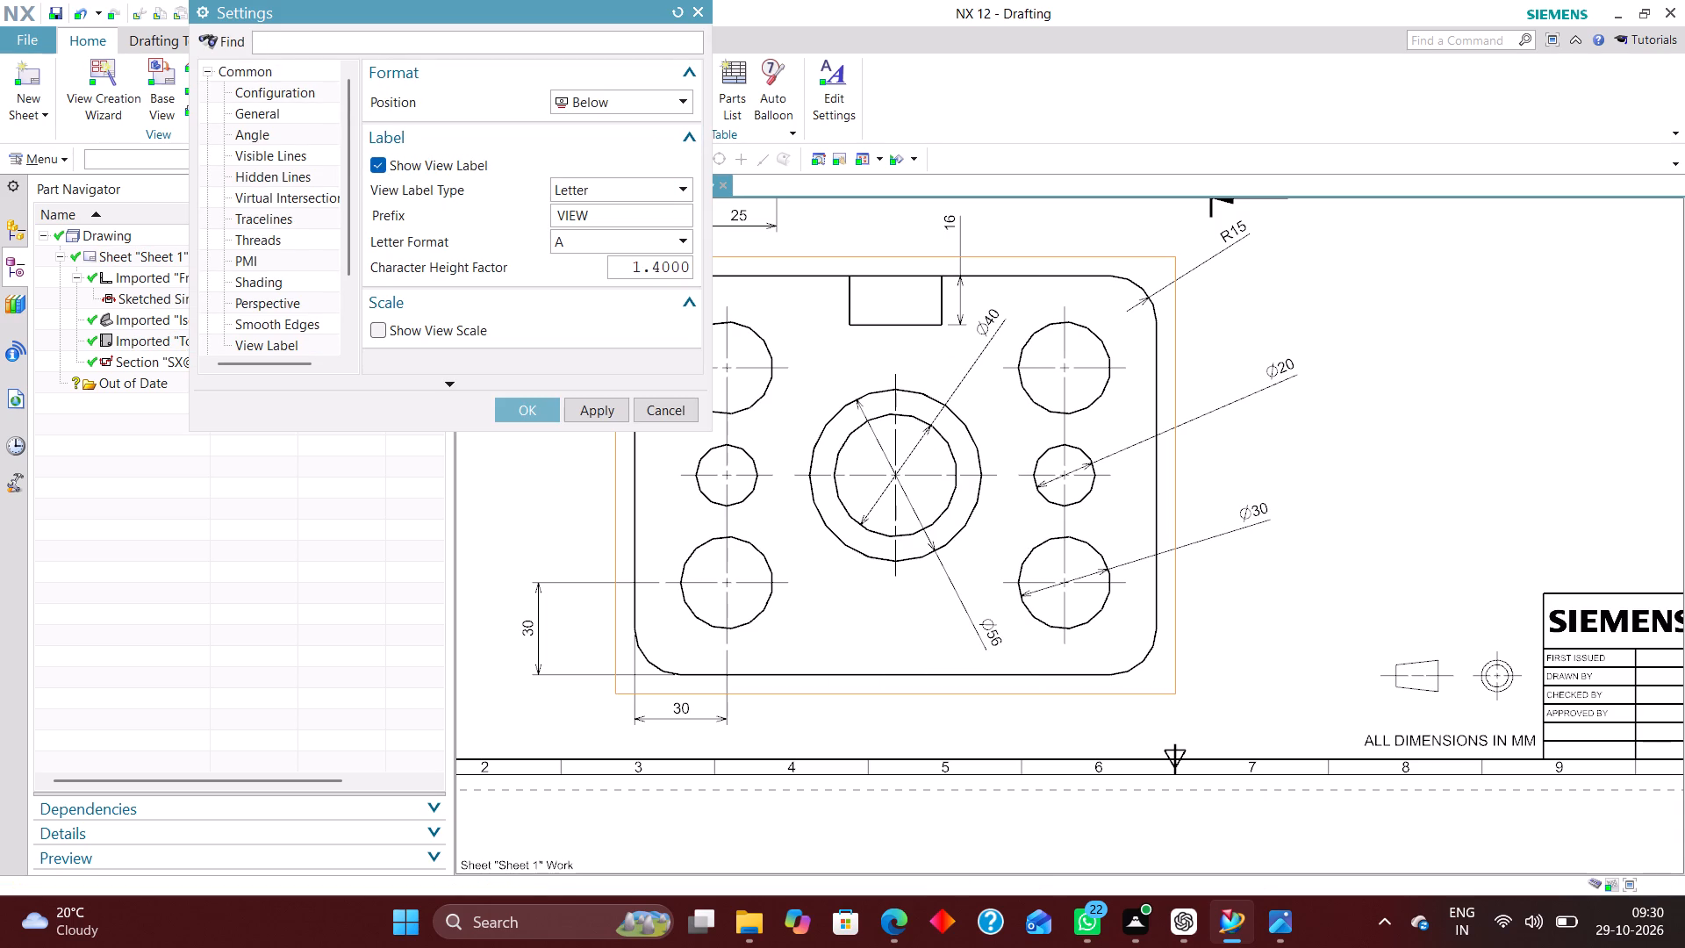
pyautogui.click(642, 187)
pyautogui.click(632, 210)
pyautogui.click(537, 402)
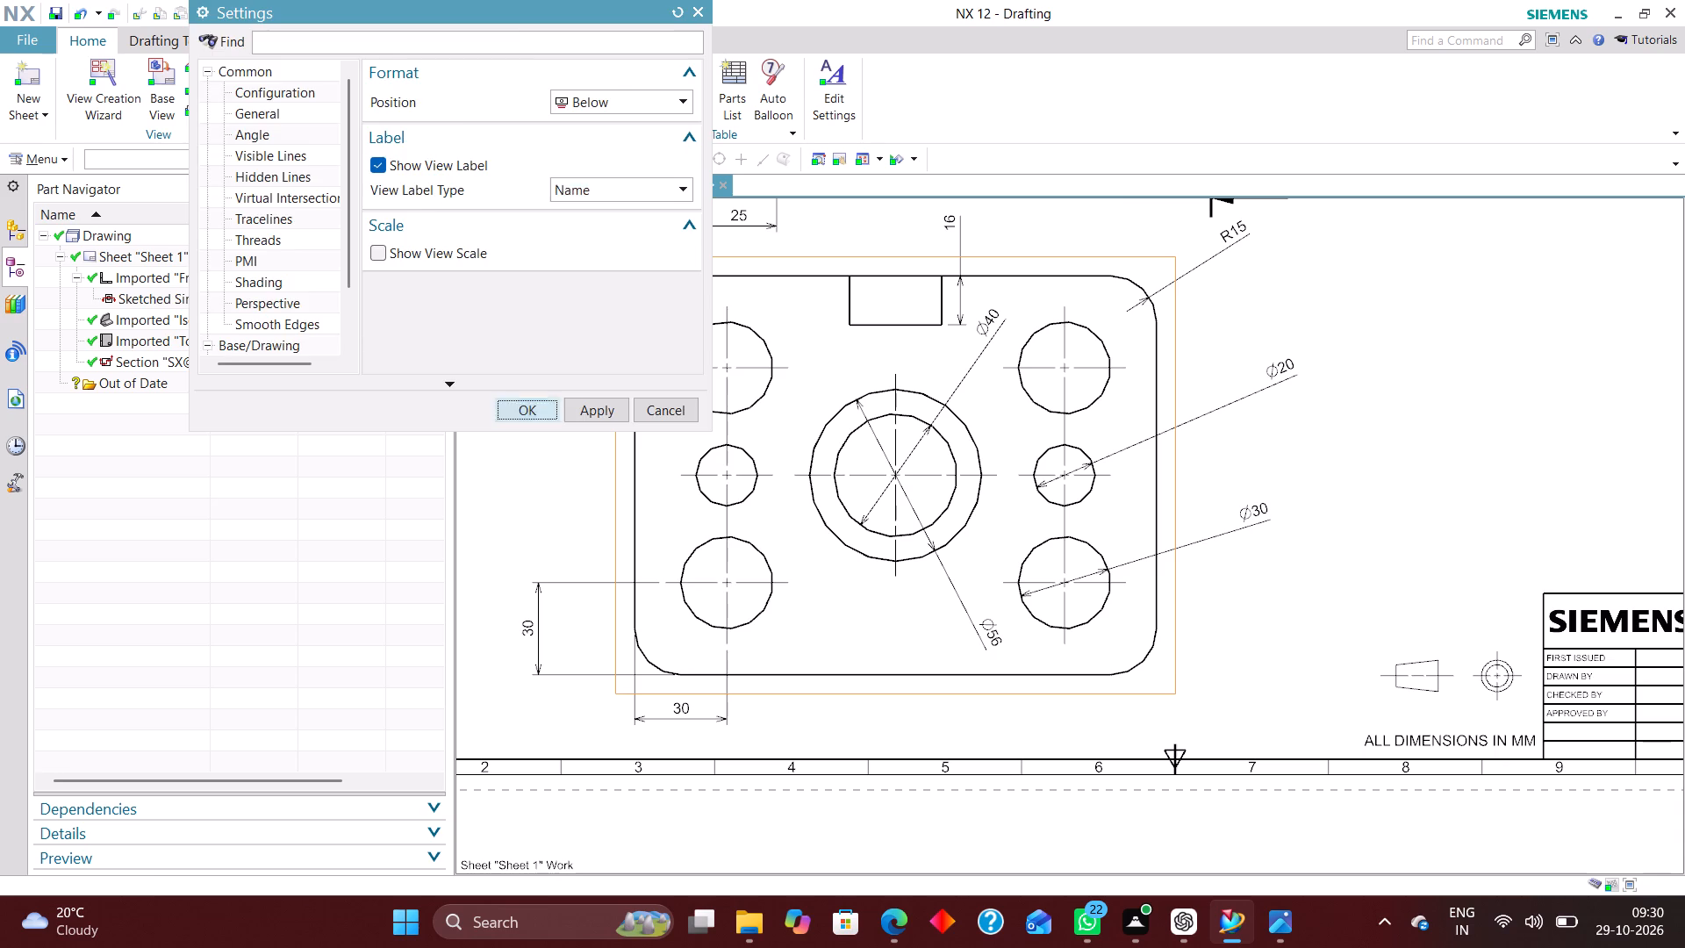
# Rename the imported front view as FRONT VIEW.
pyautogui.scroll(-5, 696, 545)
pyautogui.scroll(2, 728, 445)
pyautogui.moveTo(1083, 512); pyautogui.dragTo(1023, 578, button='right')
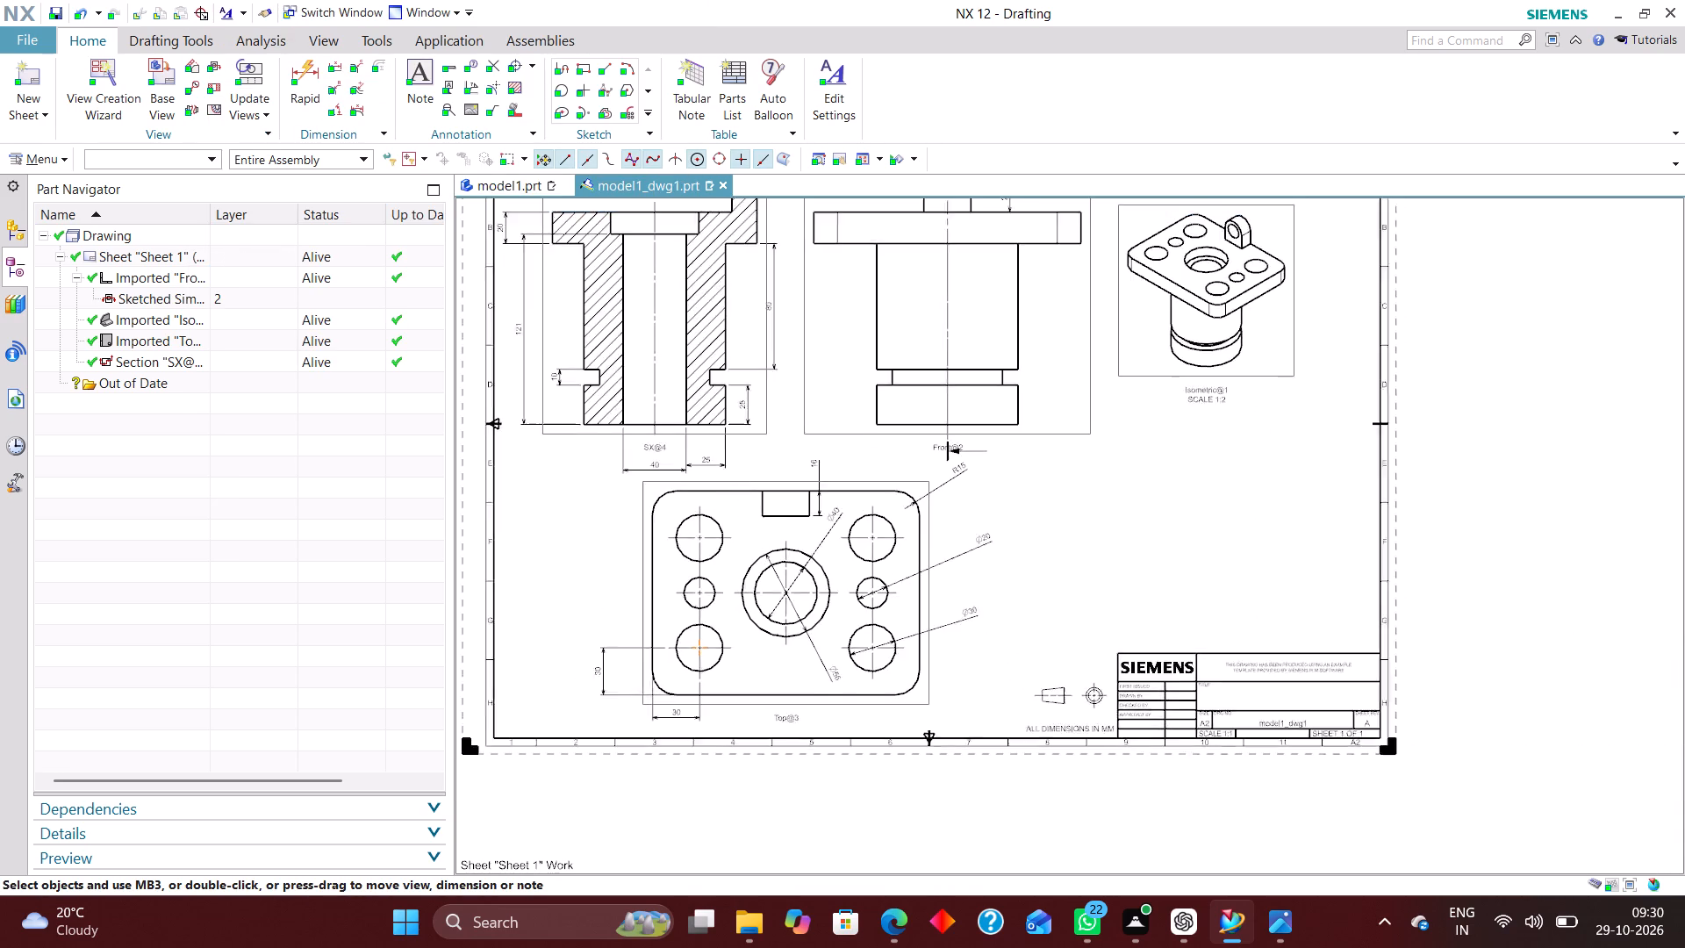
pyautogui.click(235, 273)
pyautogui.rightClick(243, 277)
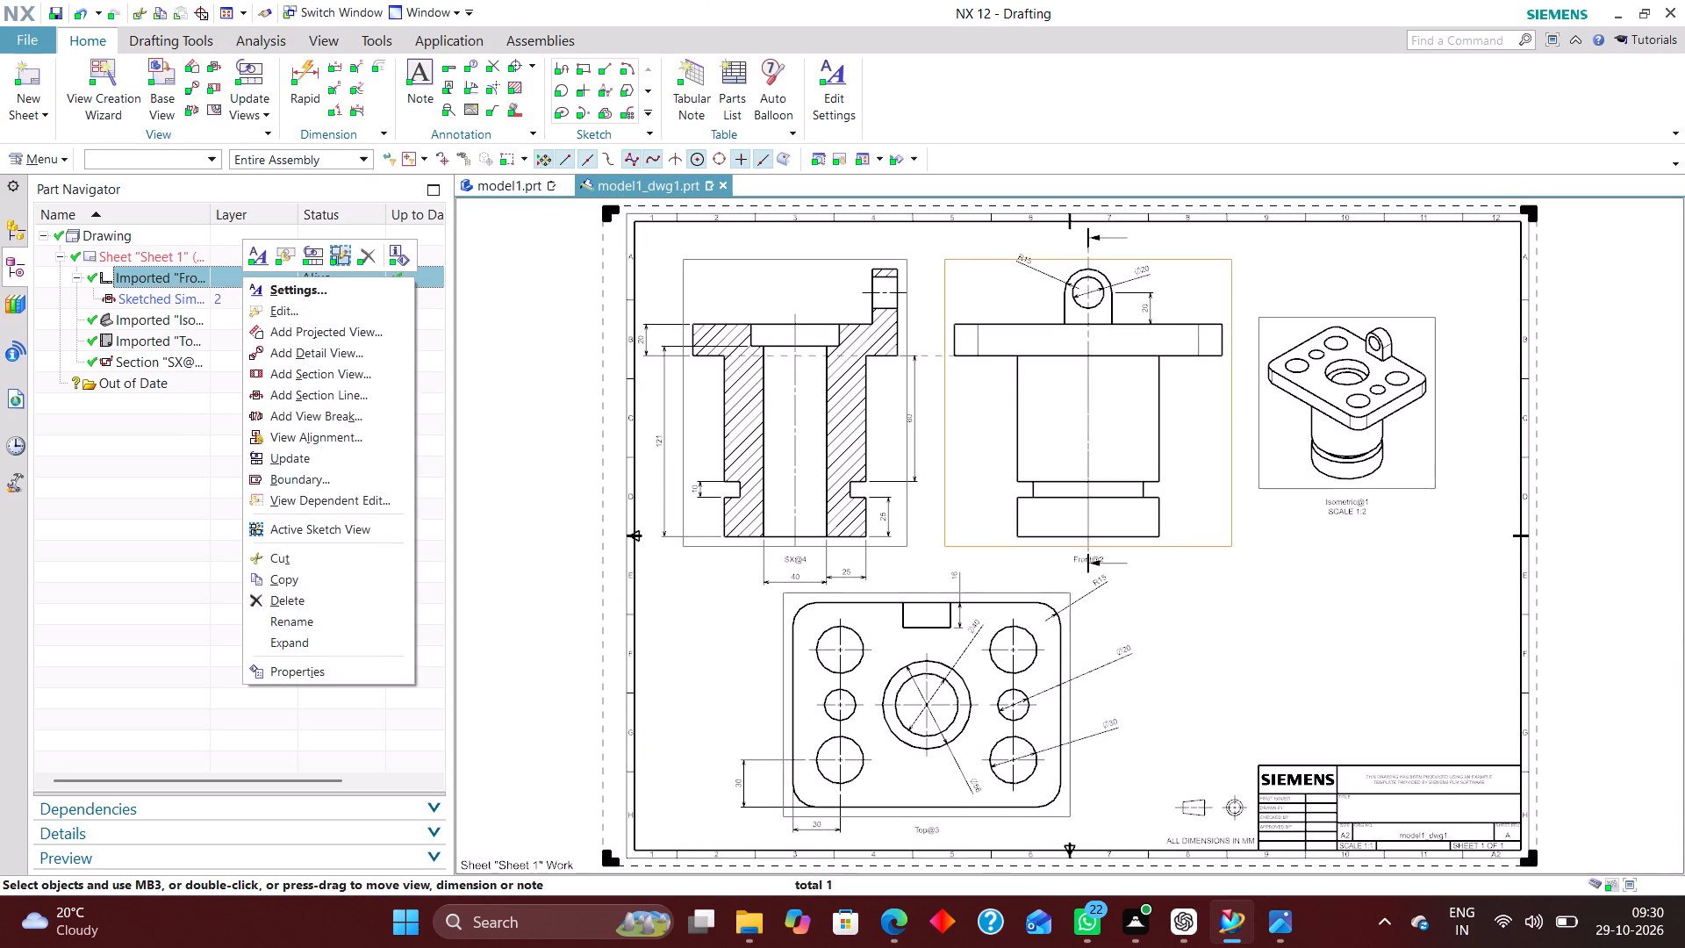
pyautogui.click(326, 623)
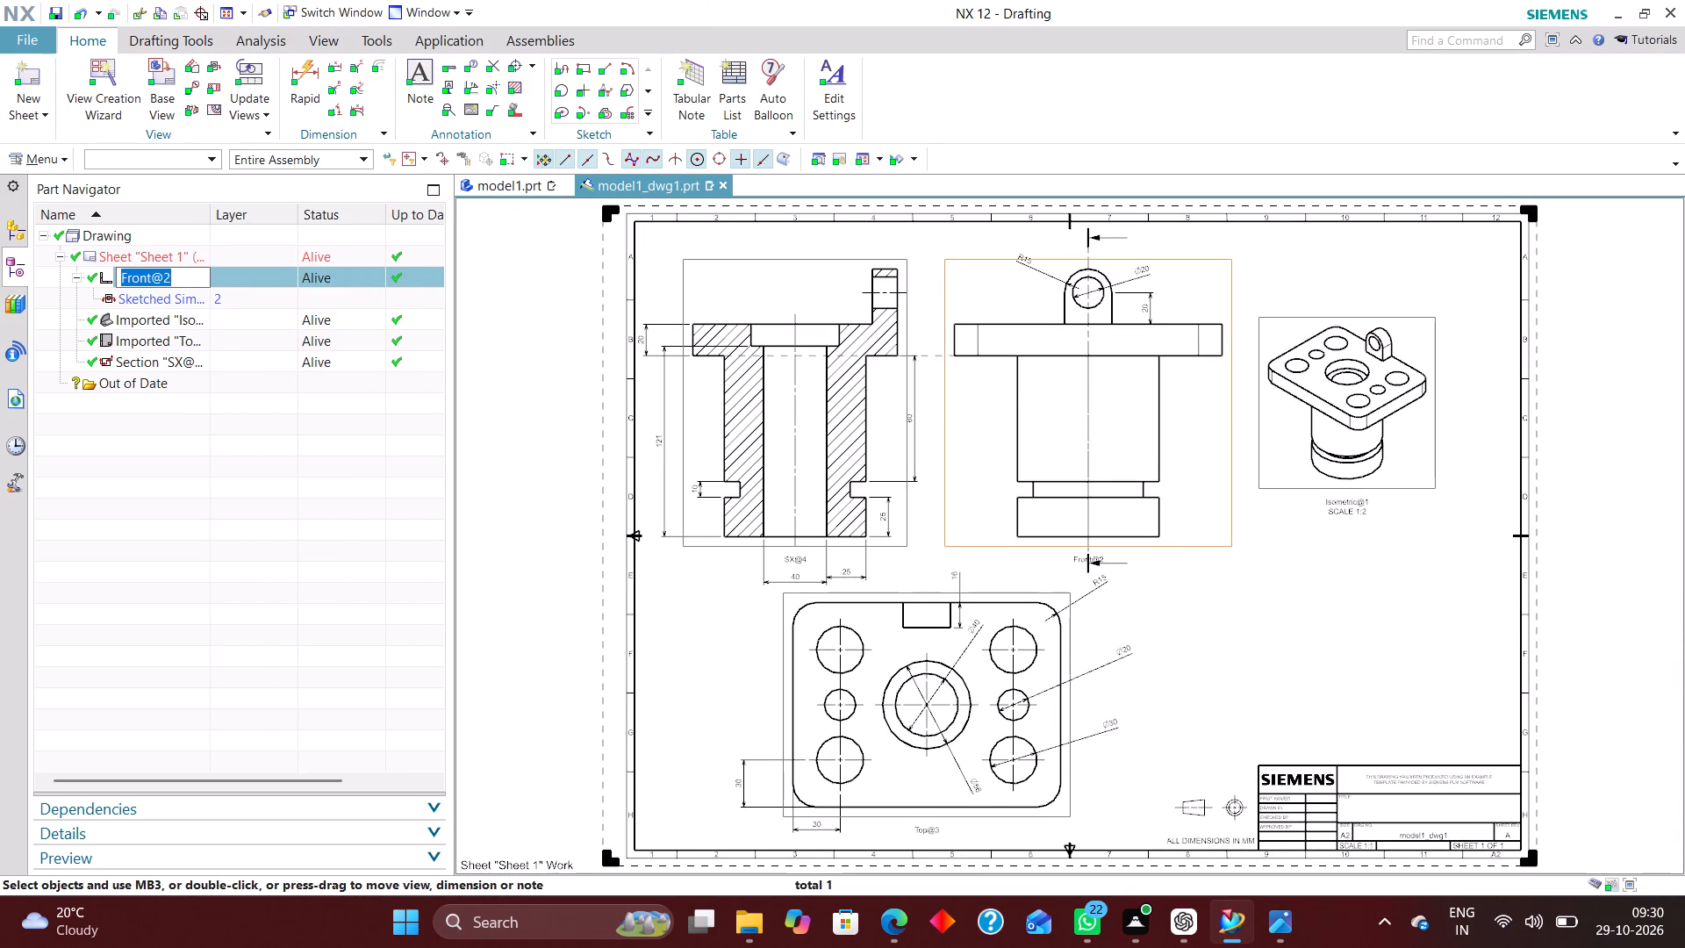
pyautogui.write('FRONT VIEW')
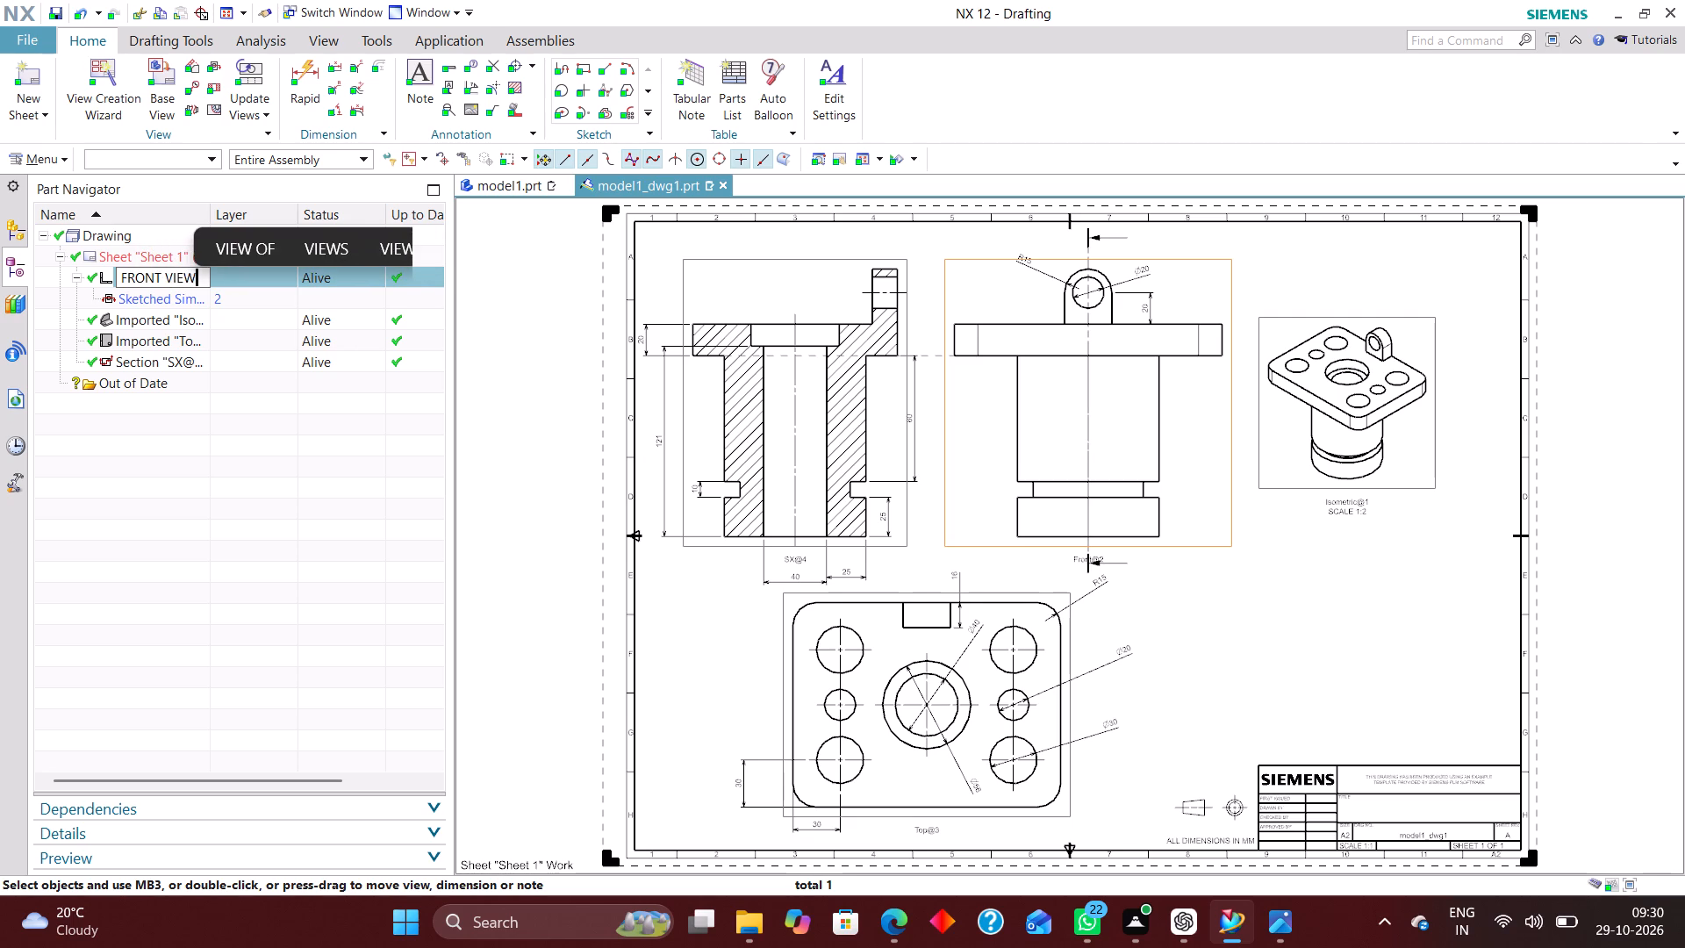
pyautogui.press('Return')
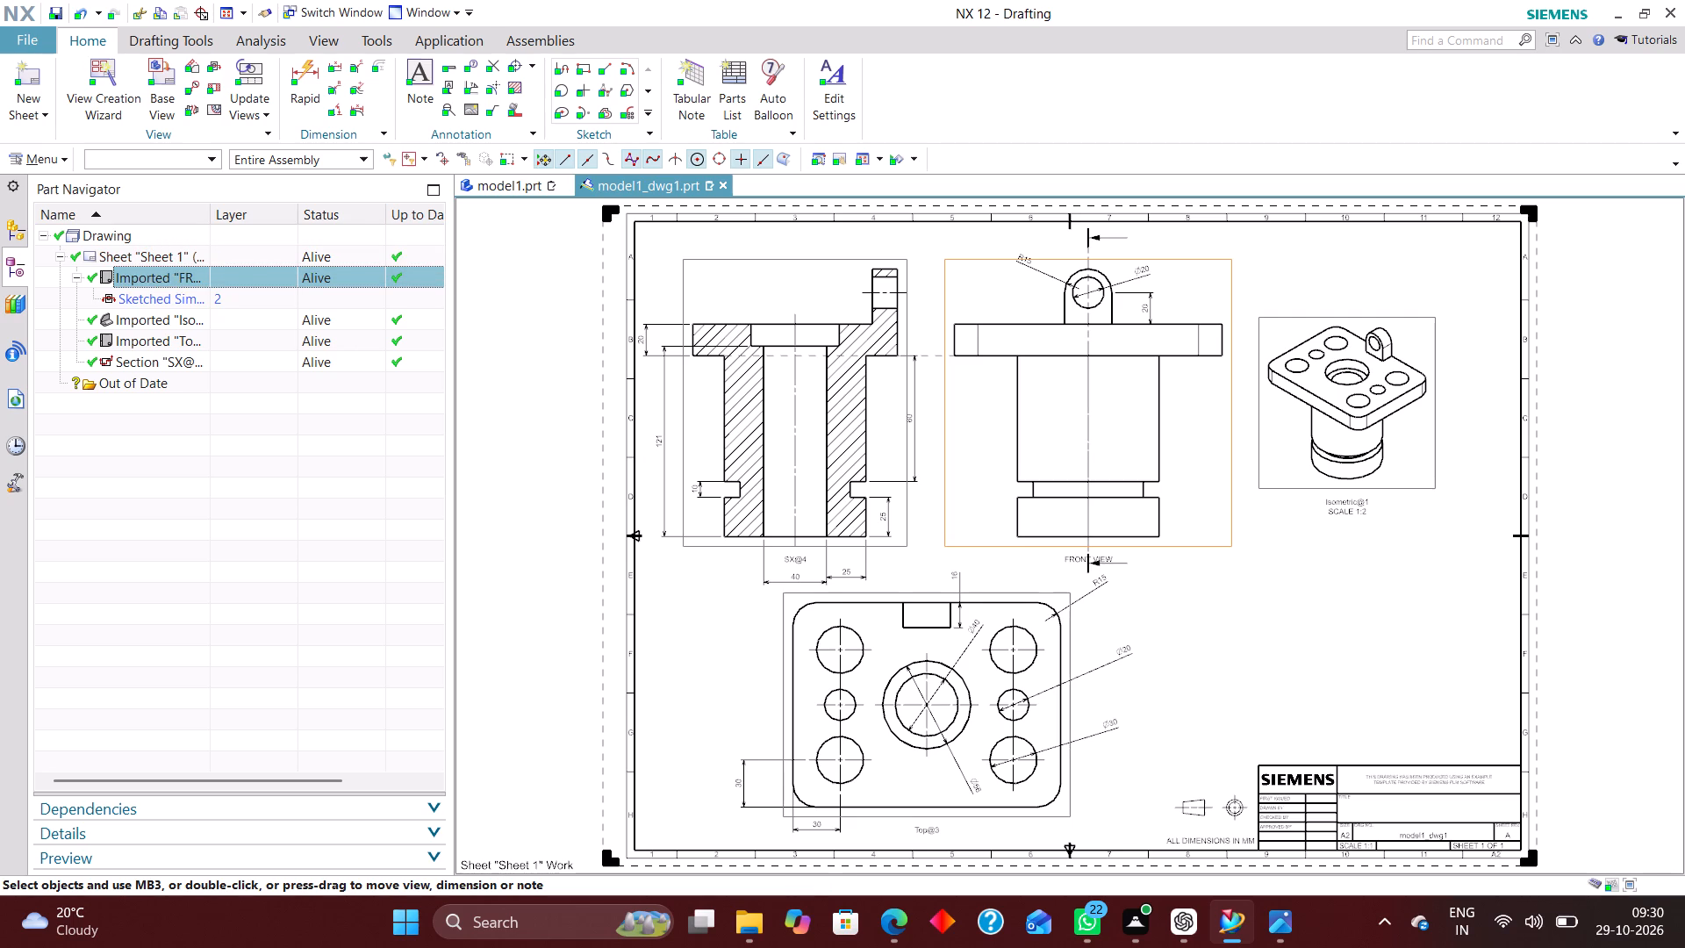
# Select the section line belonging to the front view and bring up its available editing commands.
pyautogui.click(227, 296)
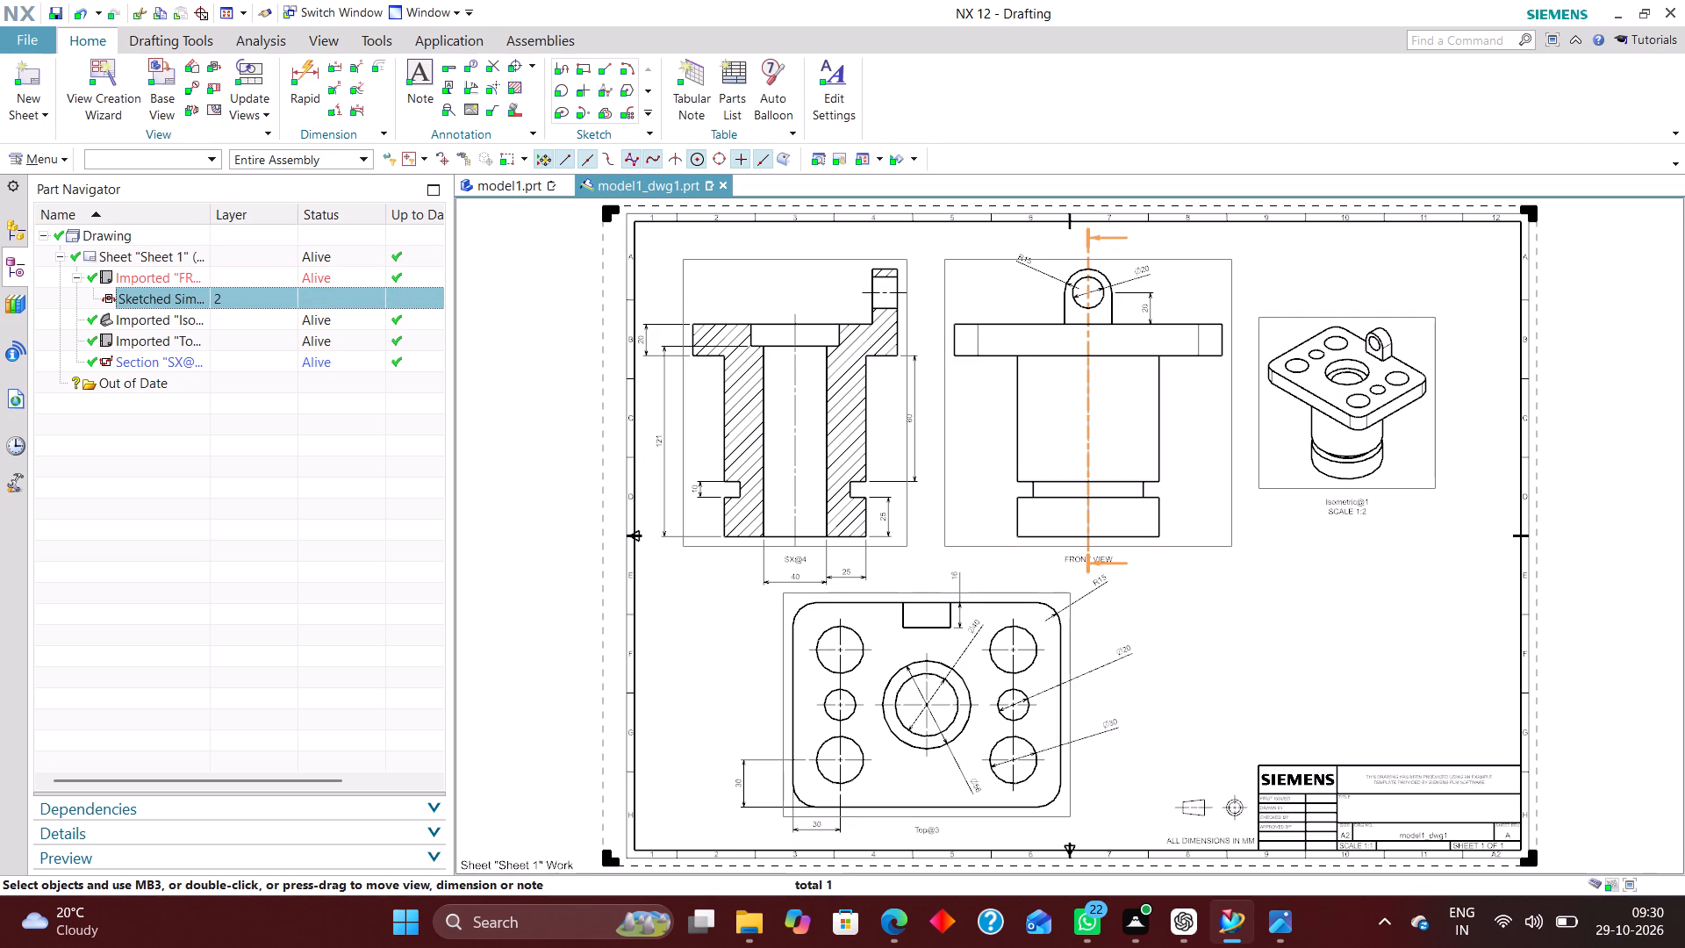
pyautogui.rightClick(233, 294)
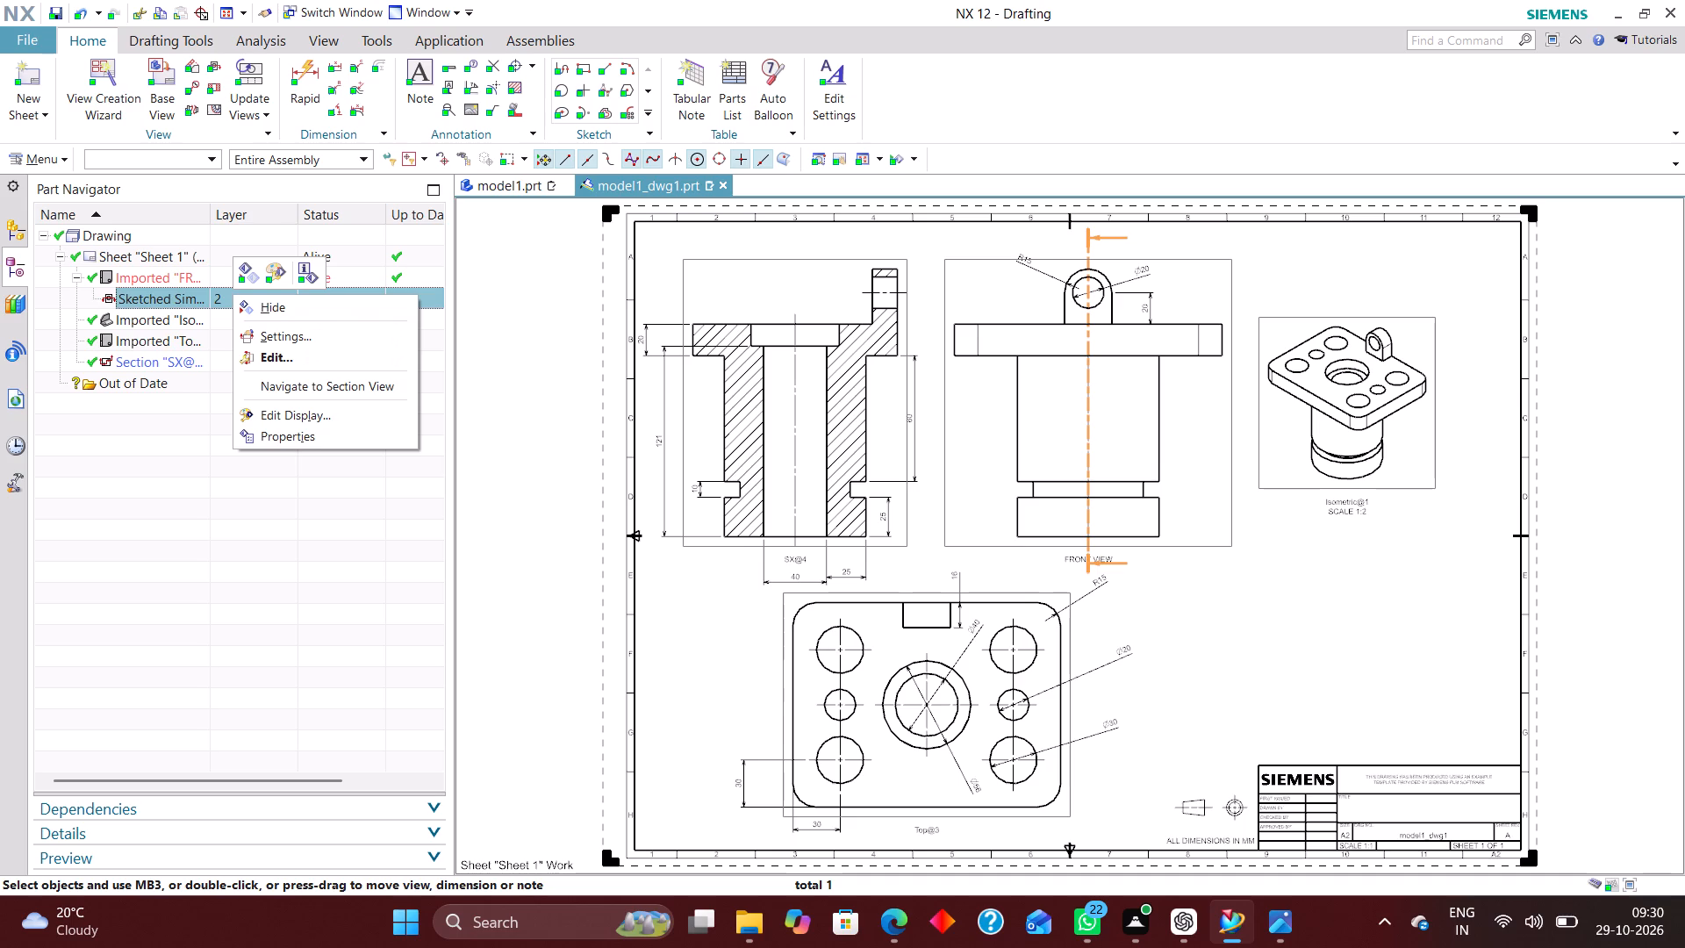
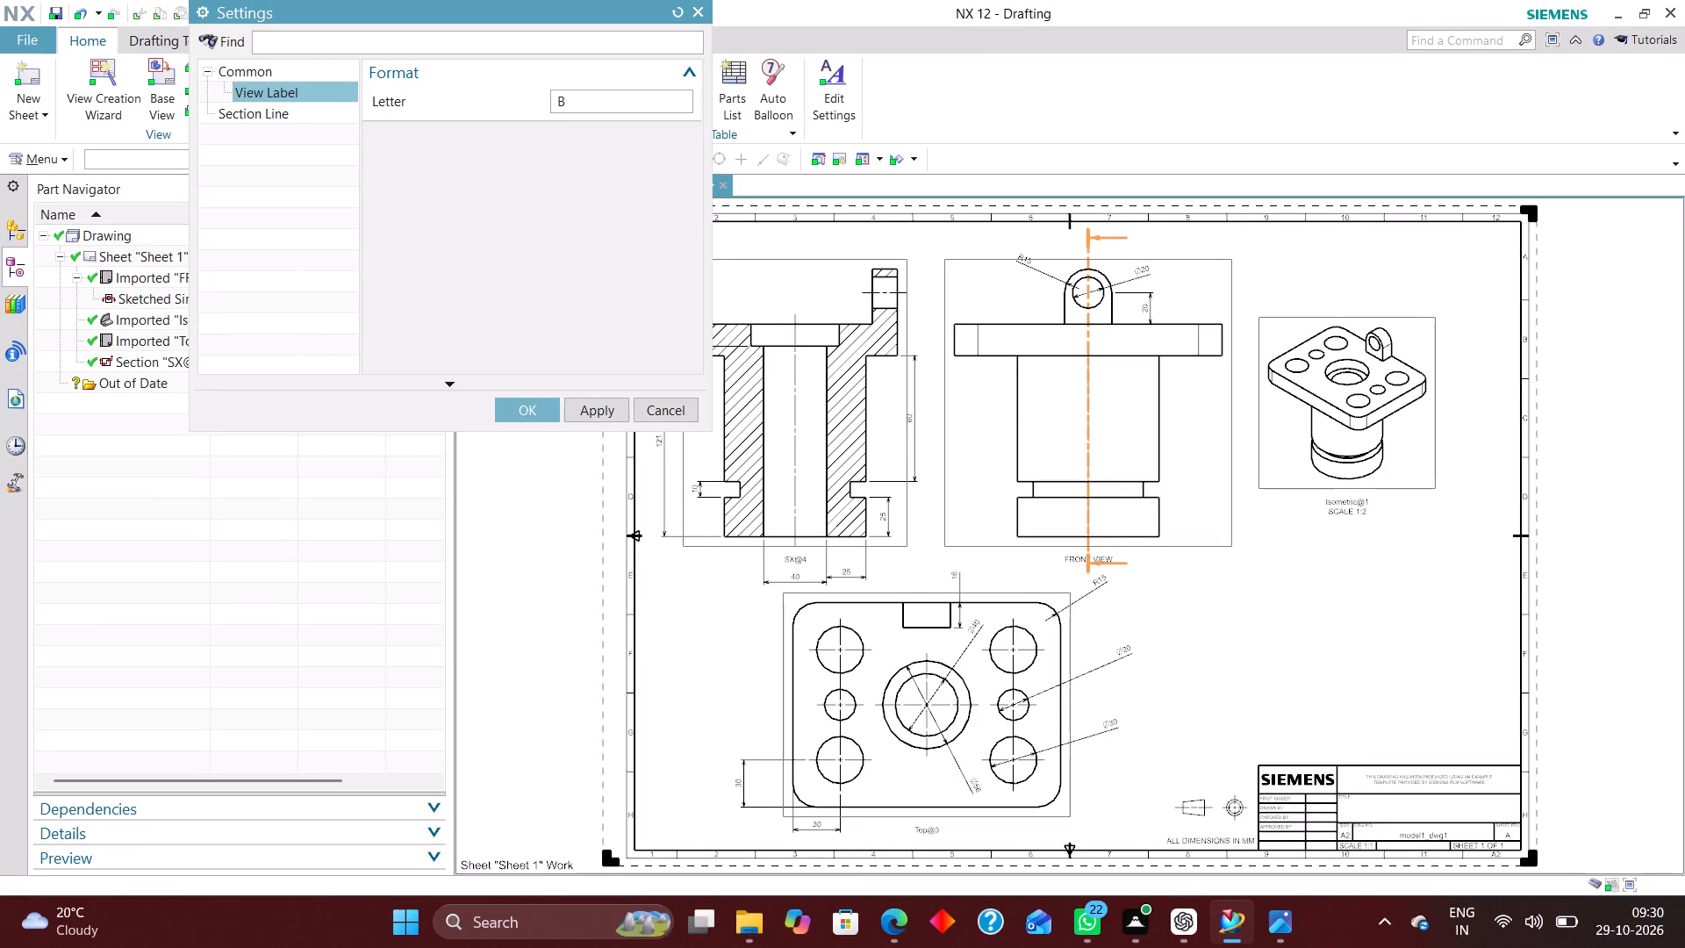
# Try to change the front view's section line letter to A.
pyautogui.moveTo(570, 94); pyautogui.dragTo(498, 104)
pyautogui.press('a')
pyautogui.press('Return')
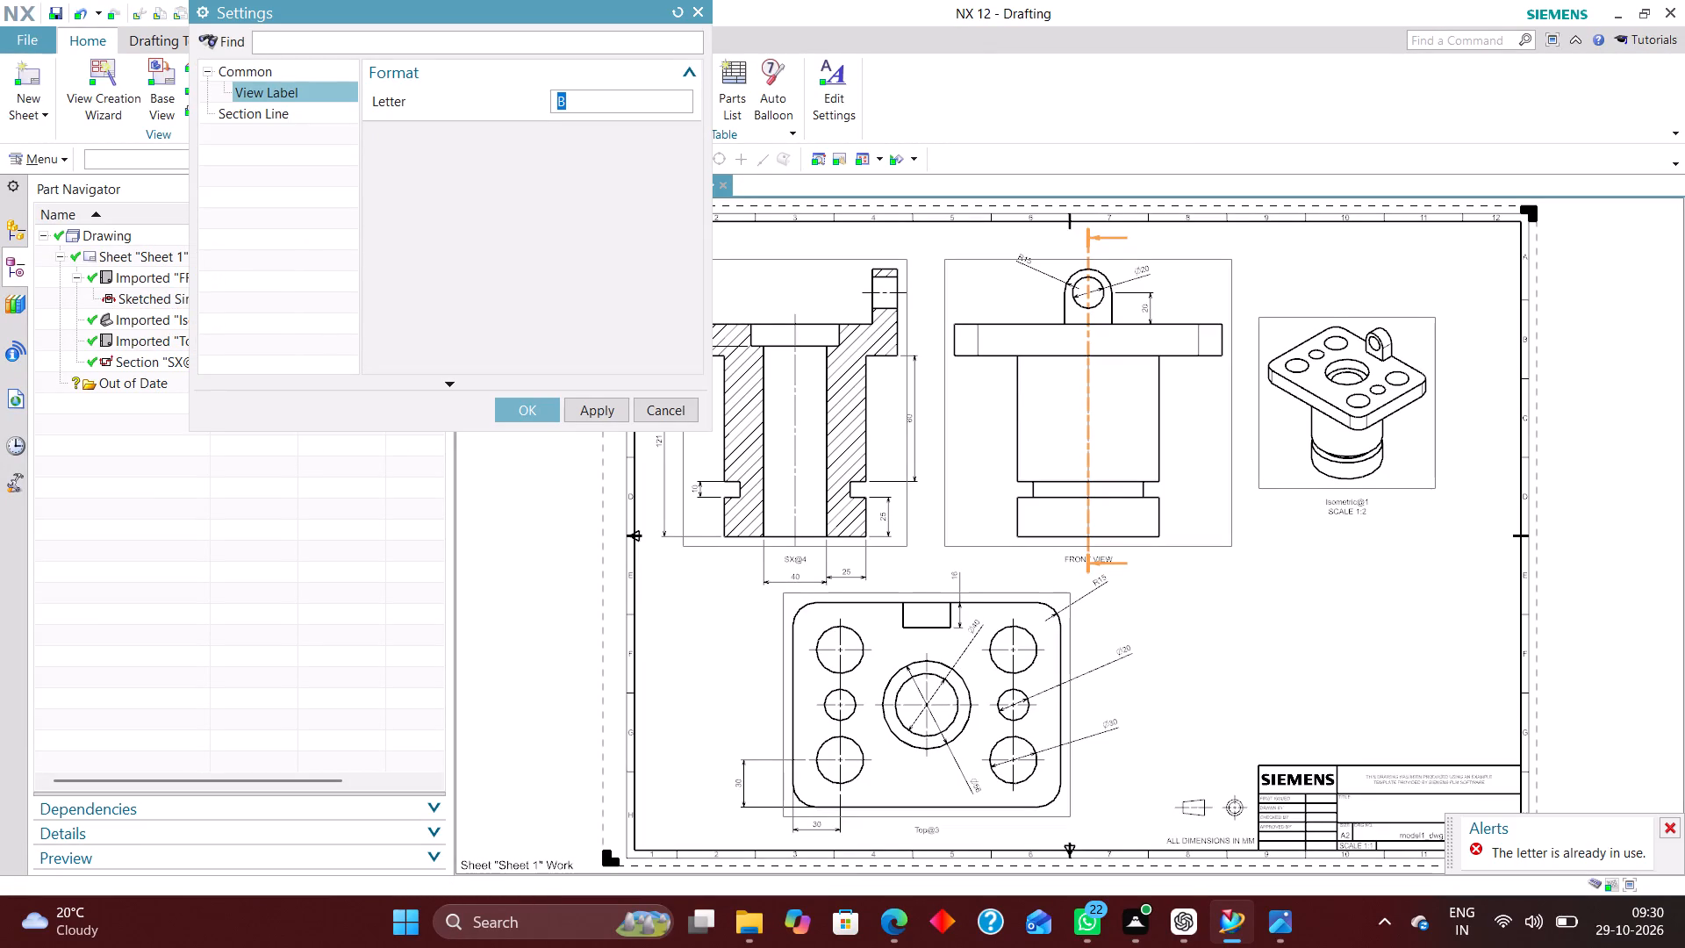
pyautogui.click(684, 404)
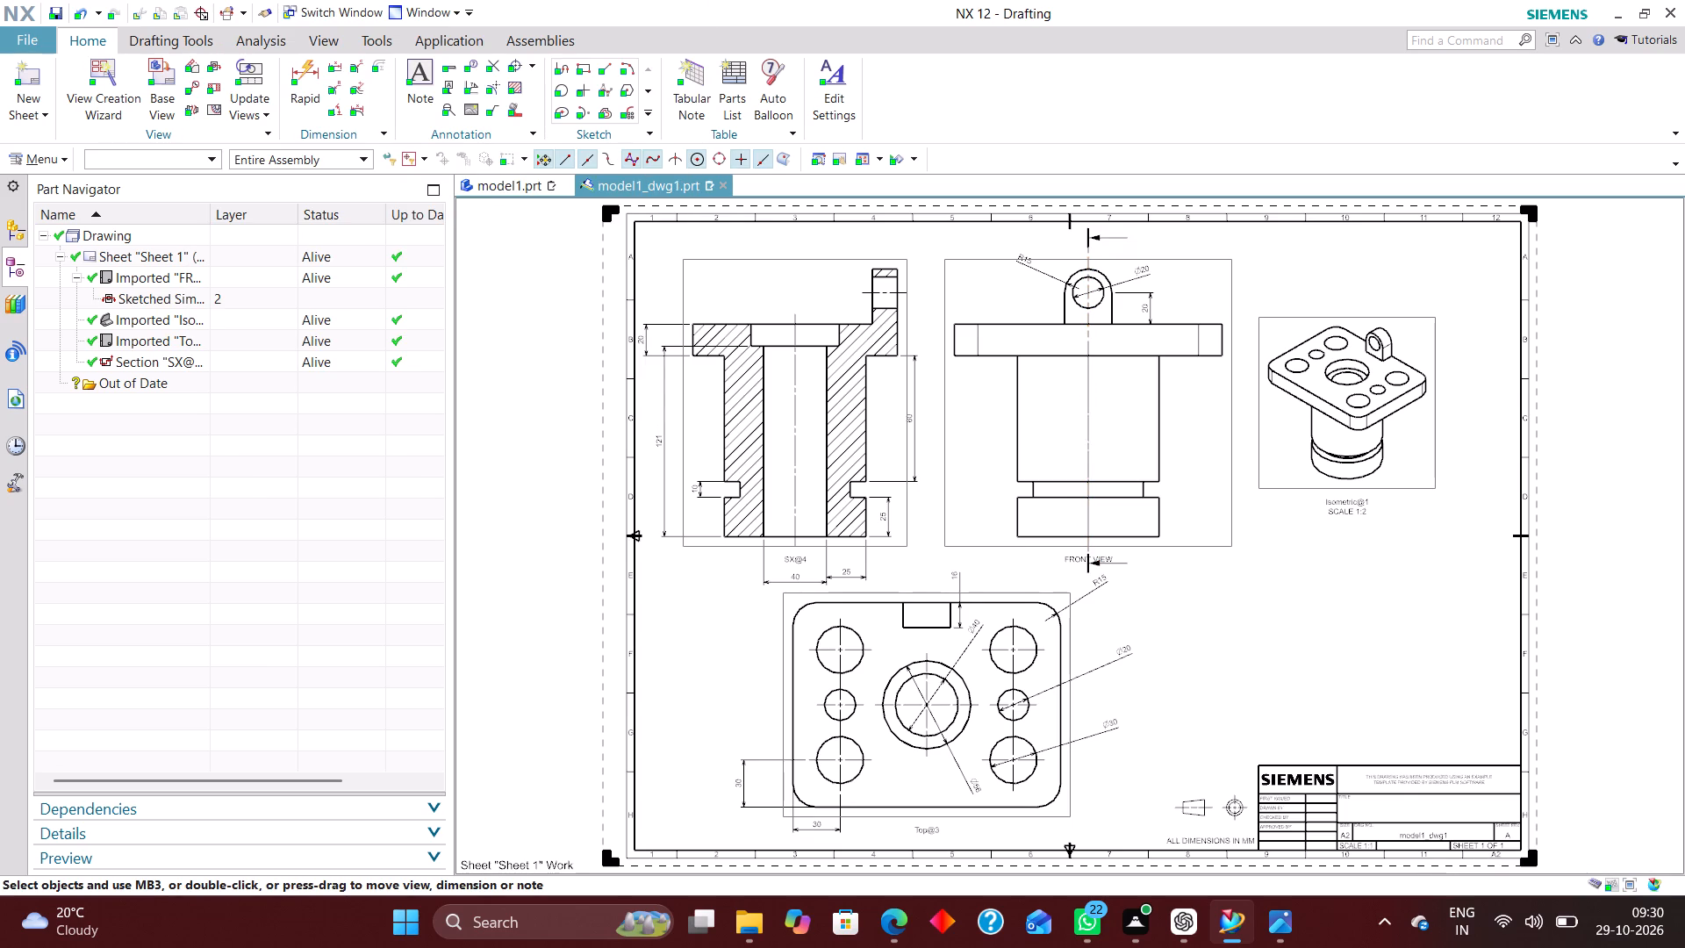
# Rename the imported isometric view as ISOMETRIC VIEW.
pyautogui.click(212, 314)
pyautogui.rightClick(213, 314)
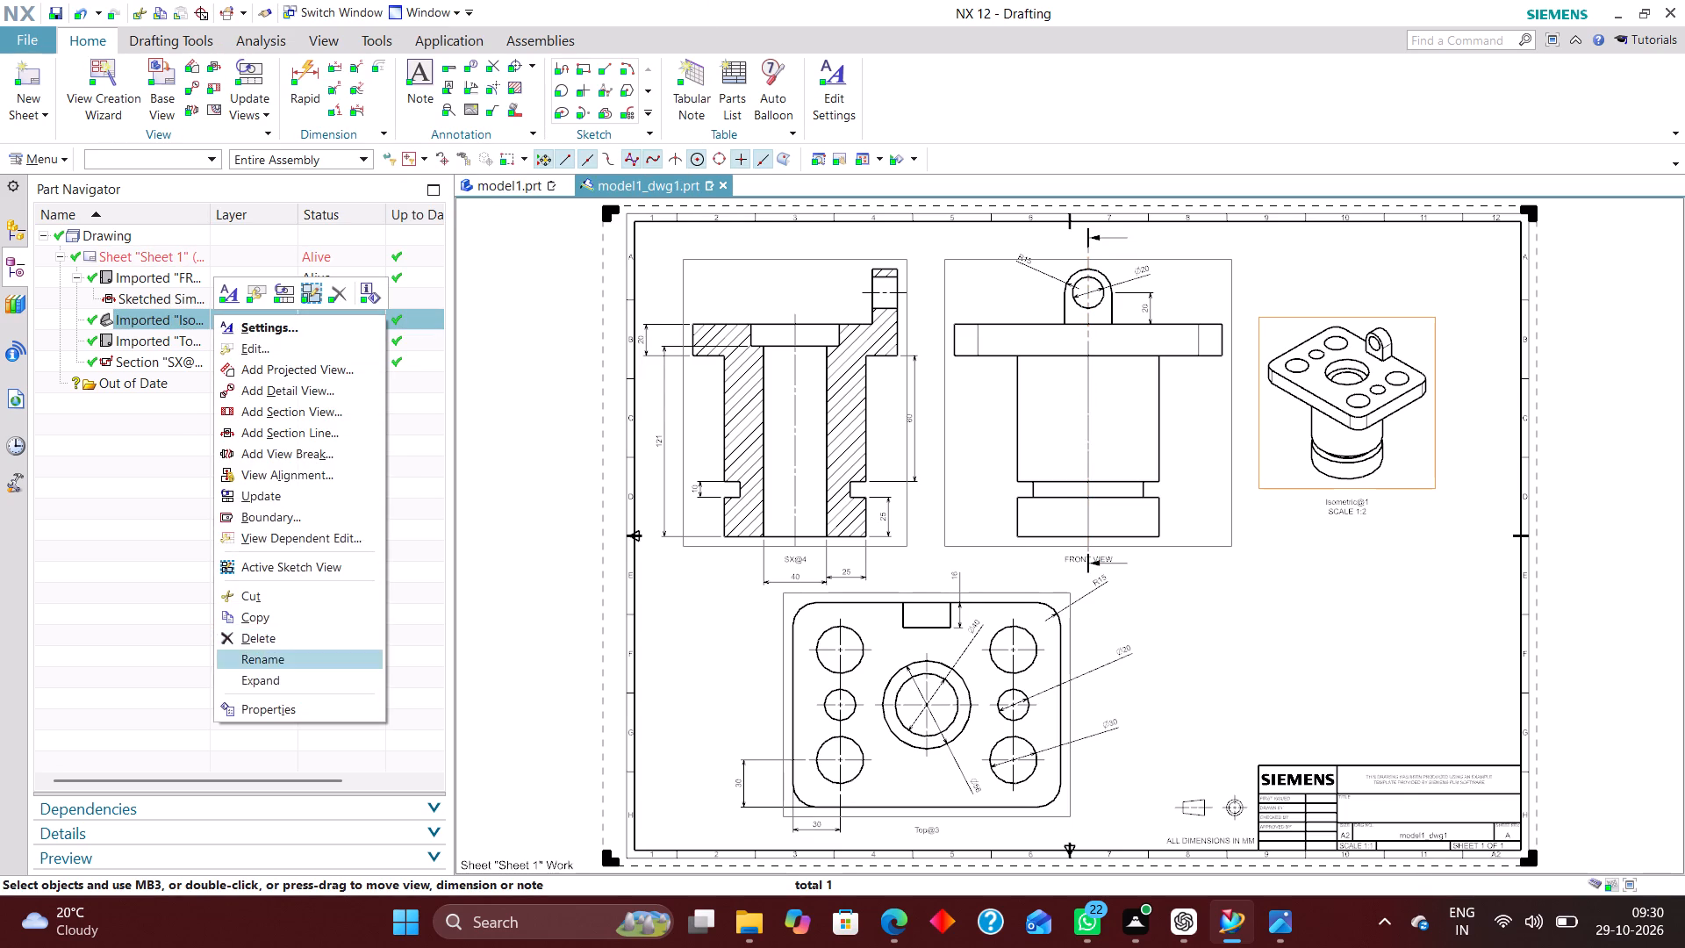
pyautogui.click(284, 659)
pyautogui.write('ISOMETRIC VIEW')
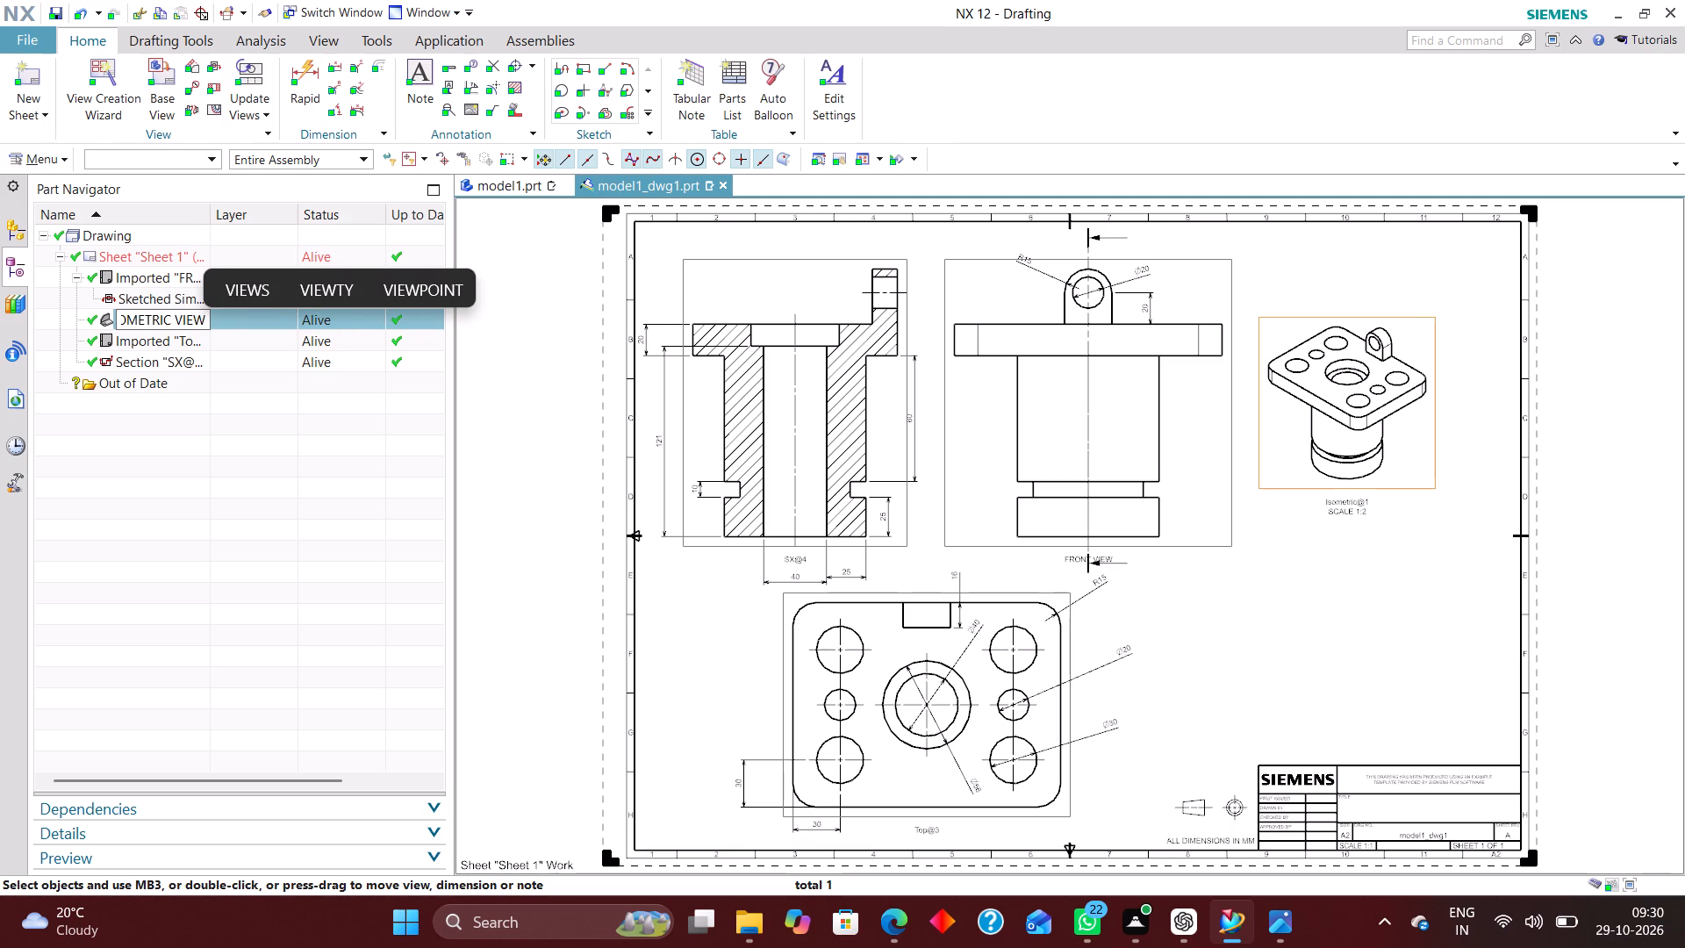
pyautogui.press('Return')
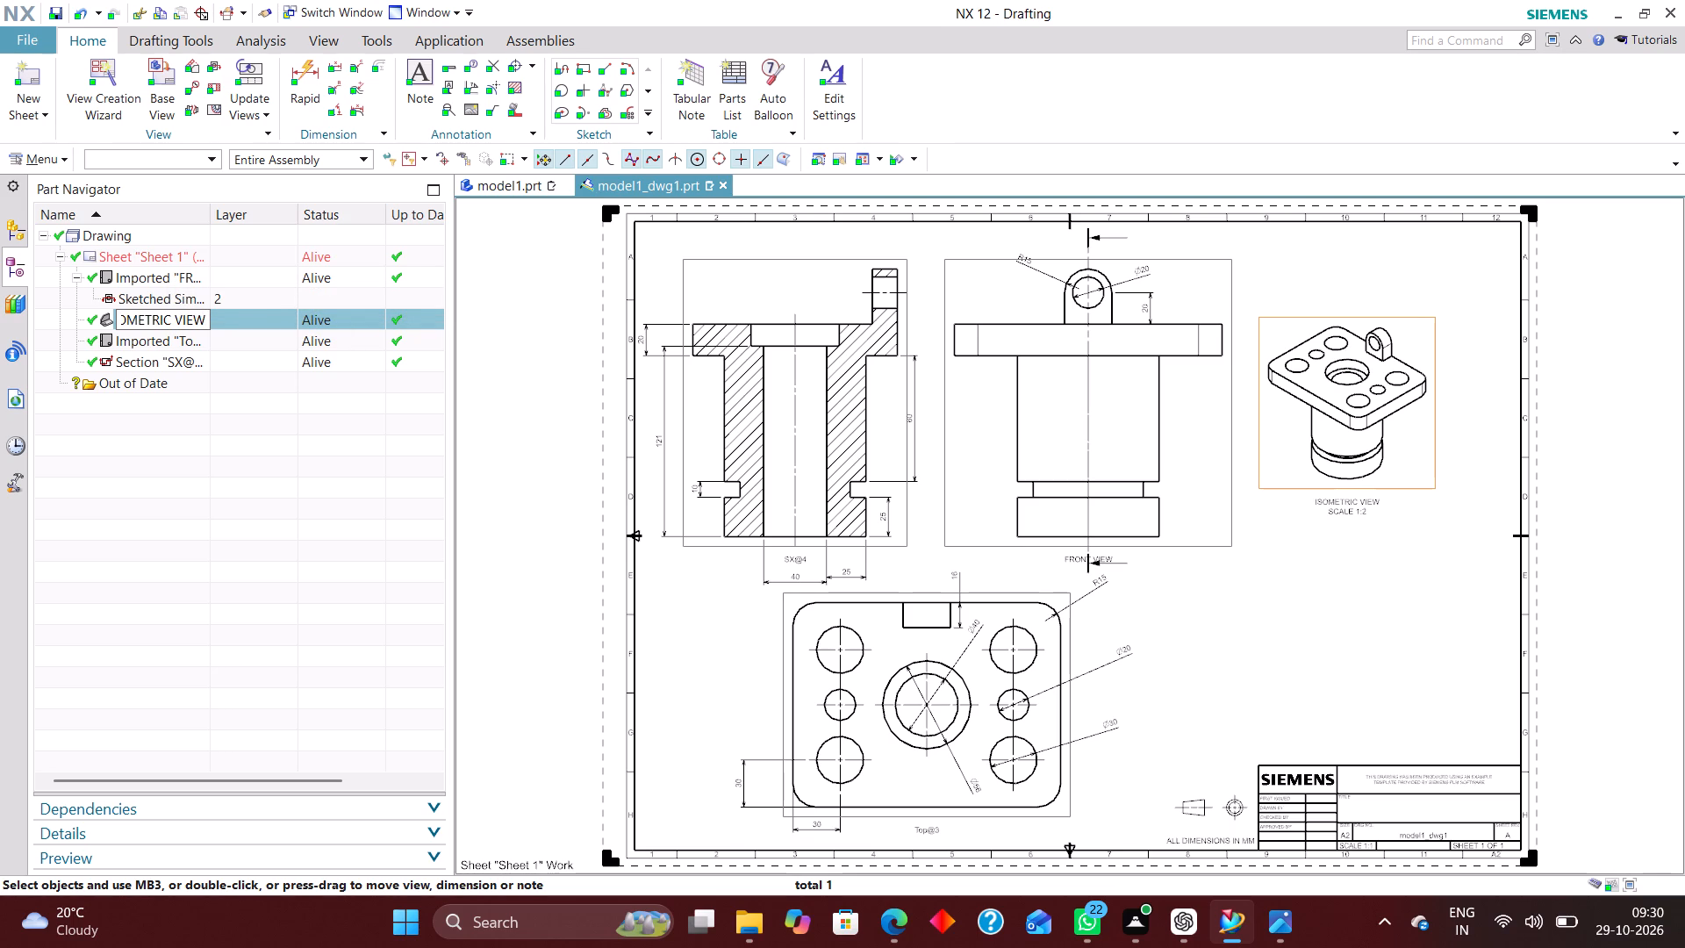
# Rename the imported top view as TOP VIEW.
pyautogui.click(238, 339)
pyautogui.rightClick(237, 340)
pyautogui.click(352, 682)
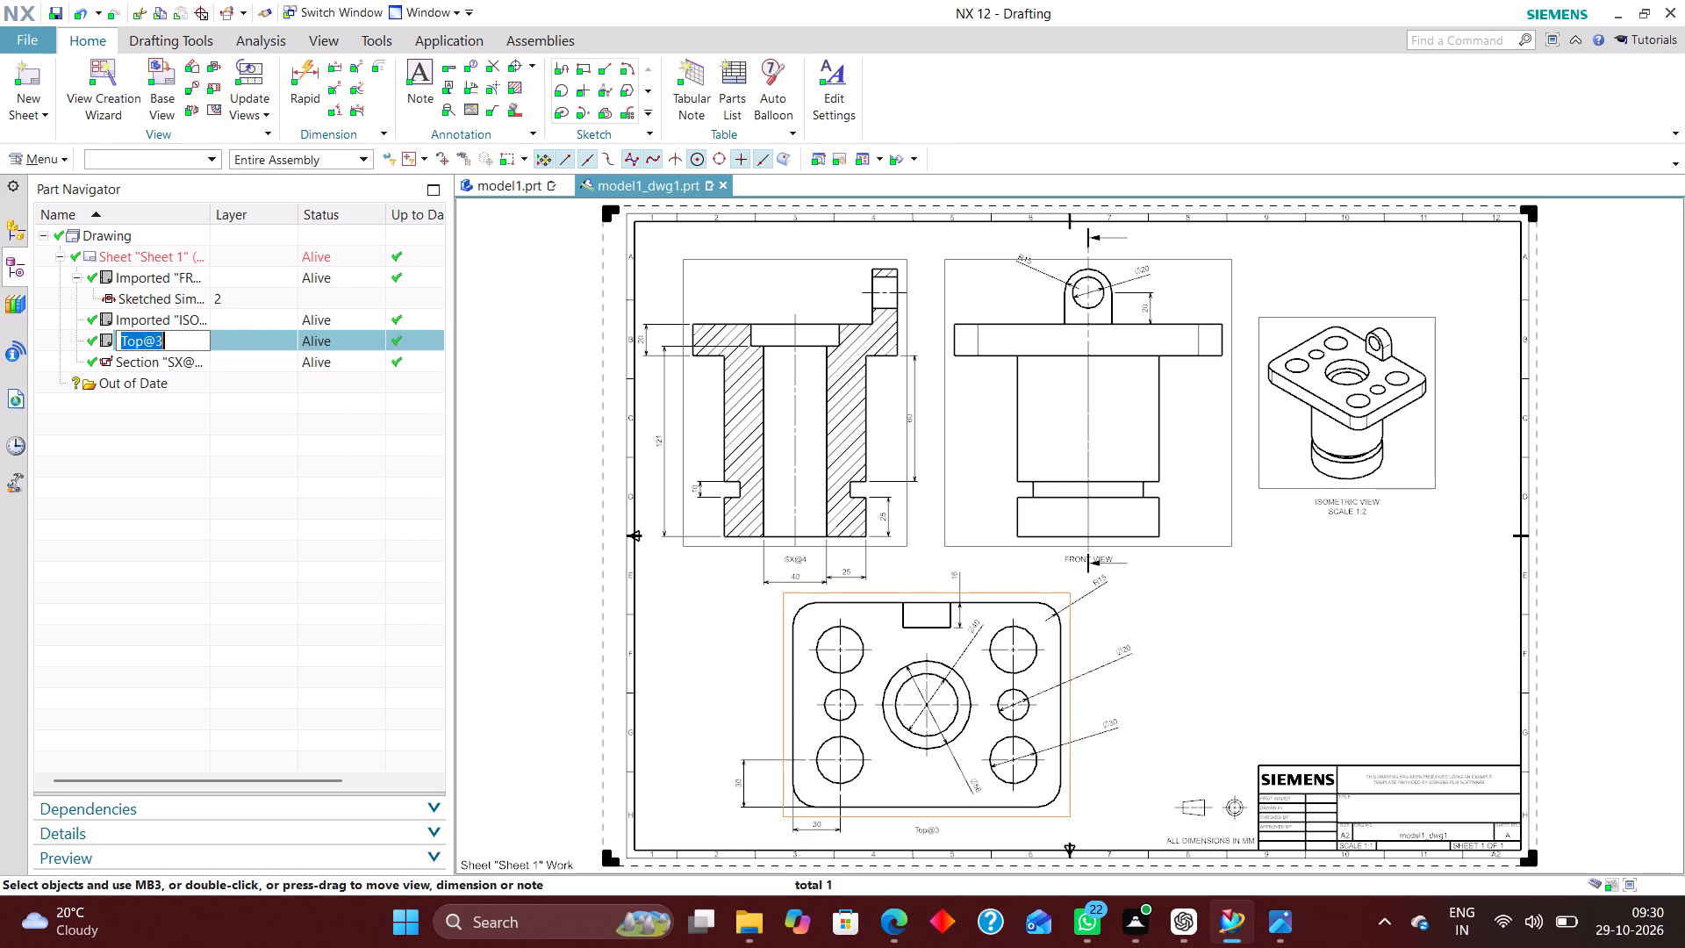
pyautogui.write('TO')
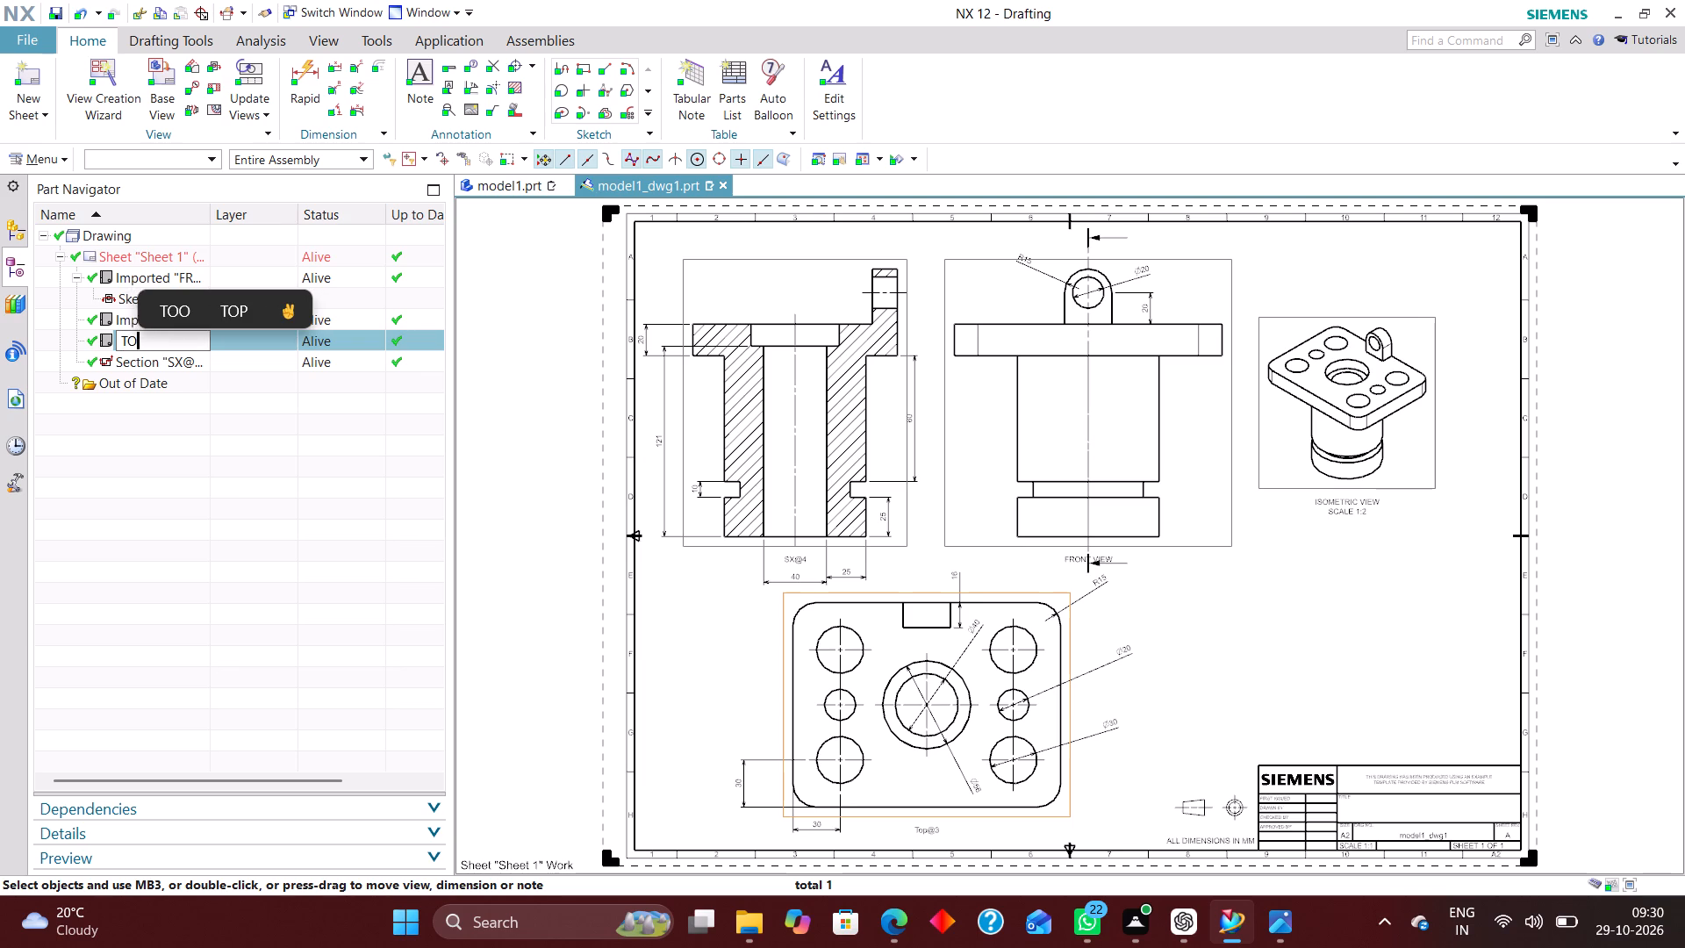
pyautogui.write('P VIEW')
pyautogui.press('Return')
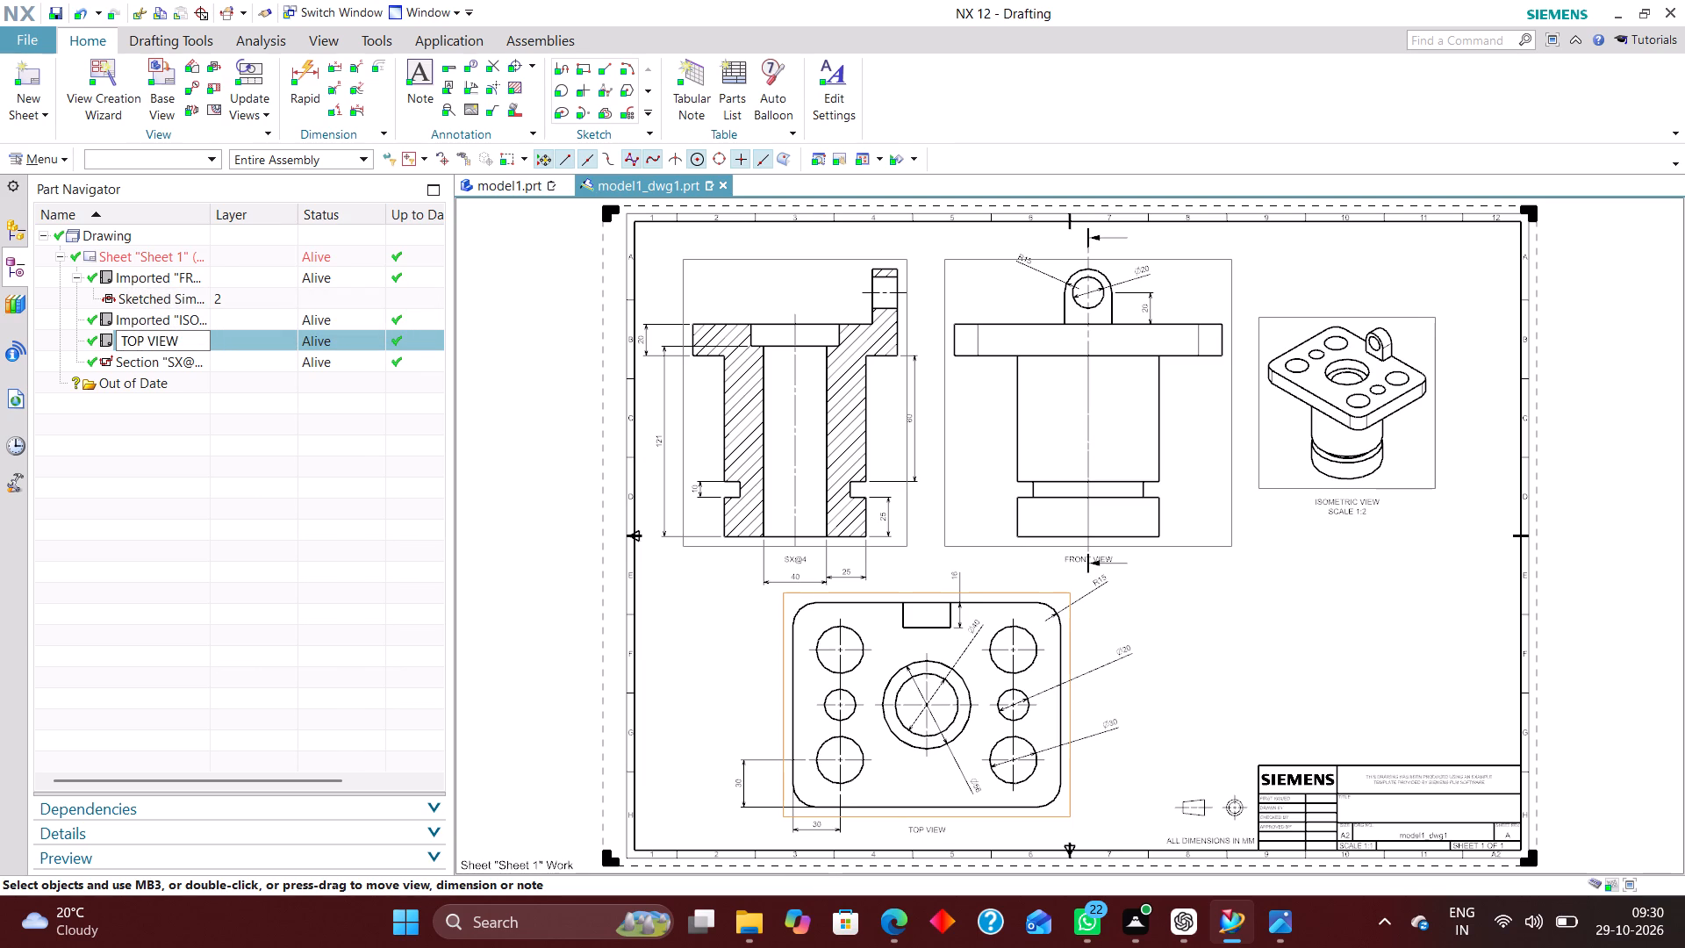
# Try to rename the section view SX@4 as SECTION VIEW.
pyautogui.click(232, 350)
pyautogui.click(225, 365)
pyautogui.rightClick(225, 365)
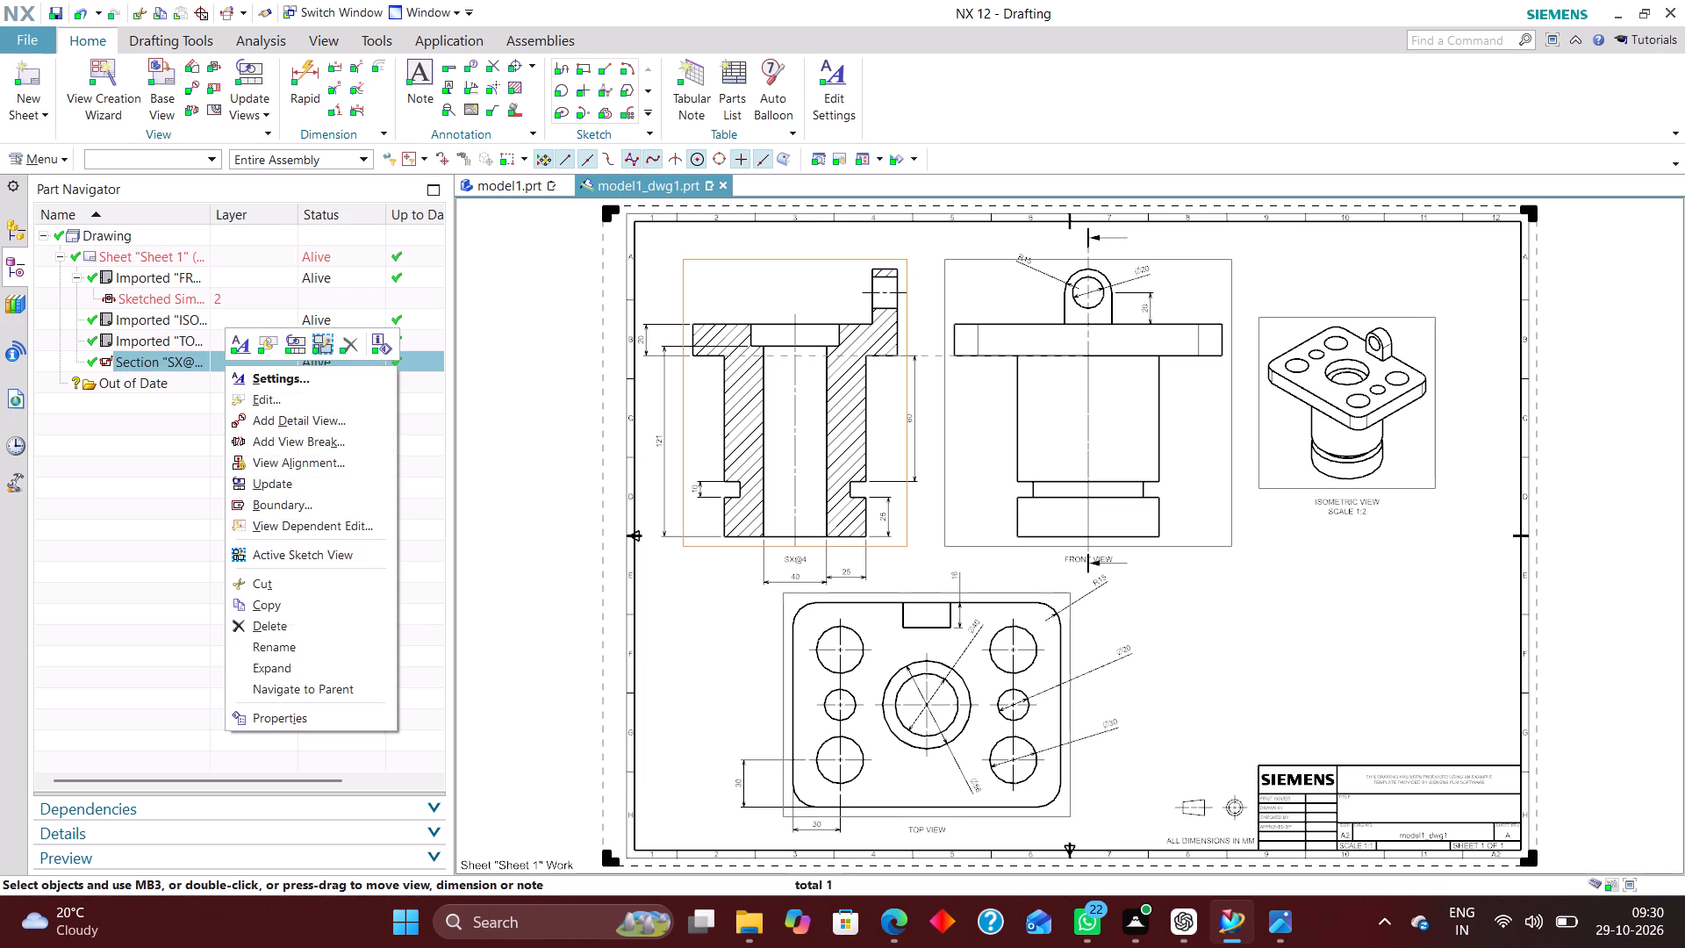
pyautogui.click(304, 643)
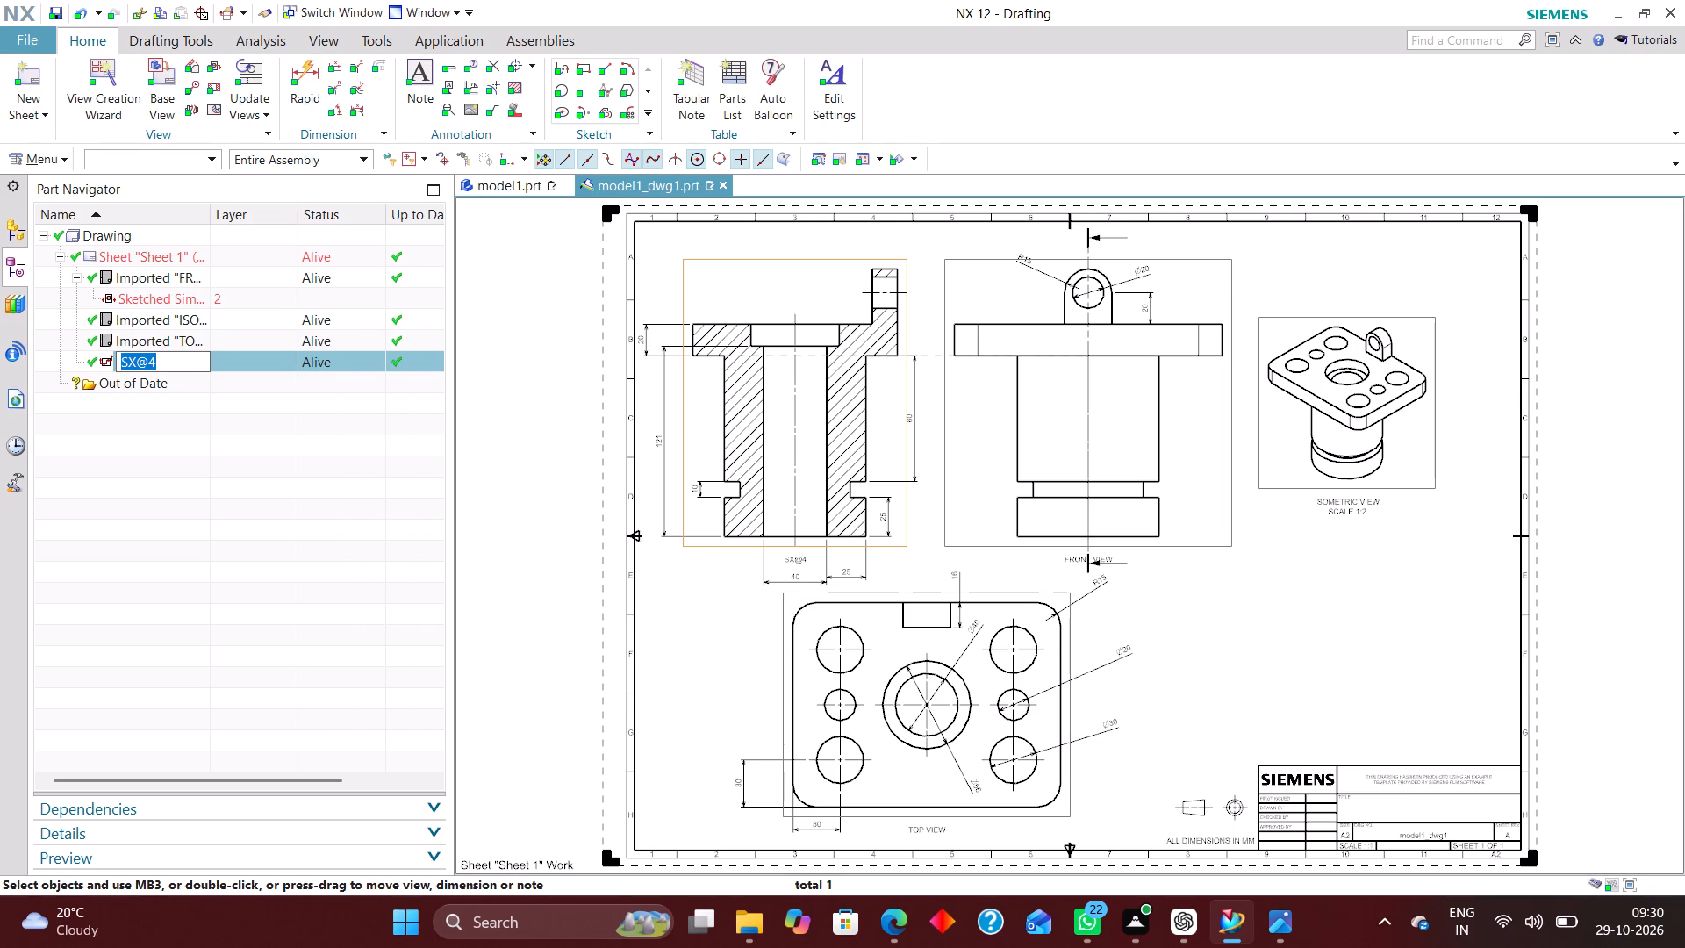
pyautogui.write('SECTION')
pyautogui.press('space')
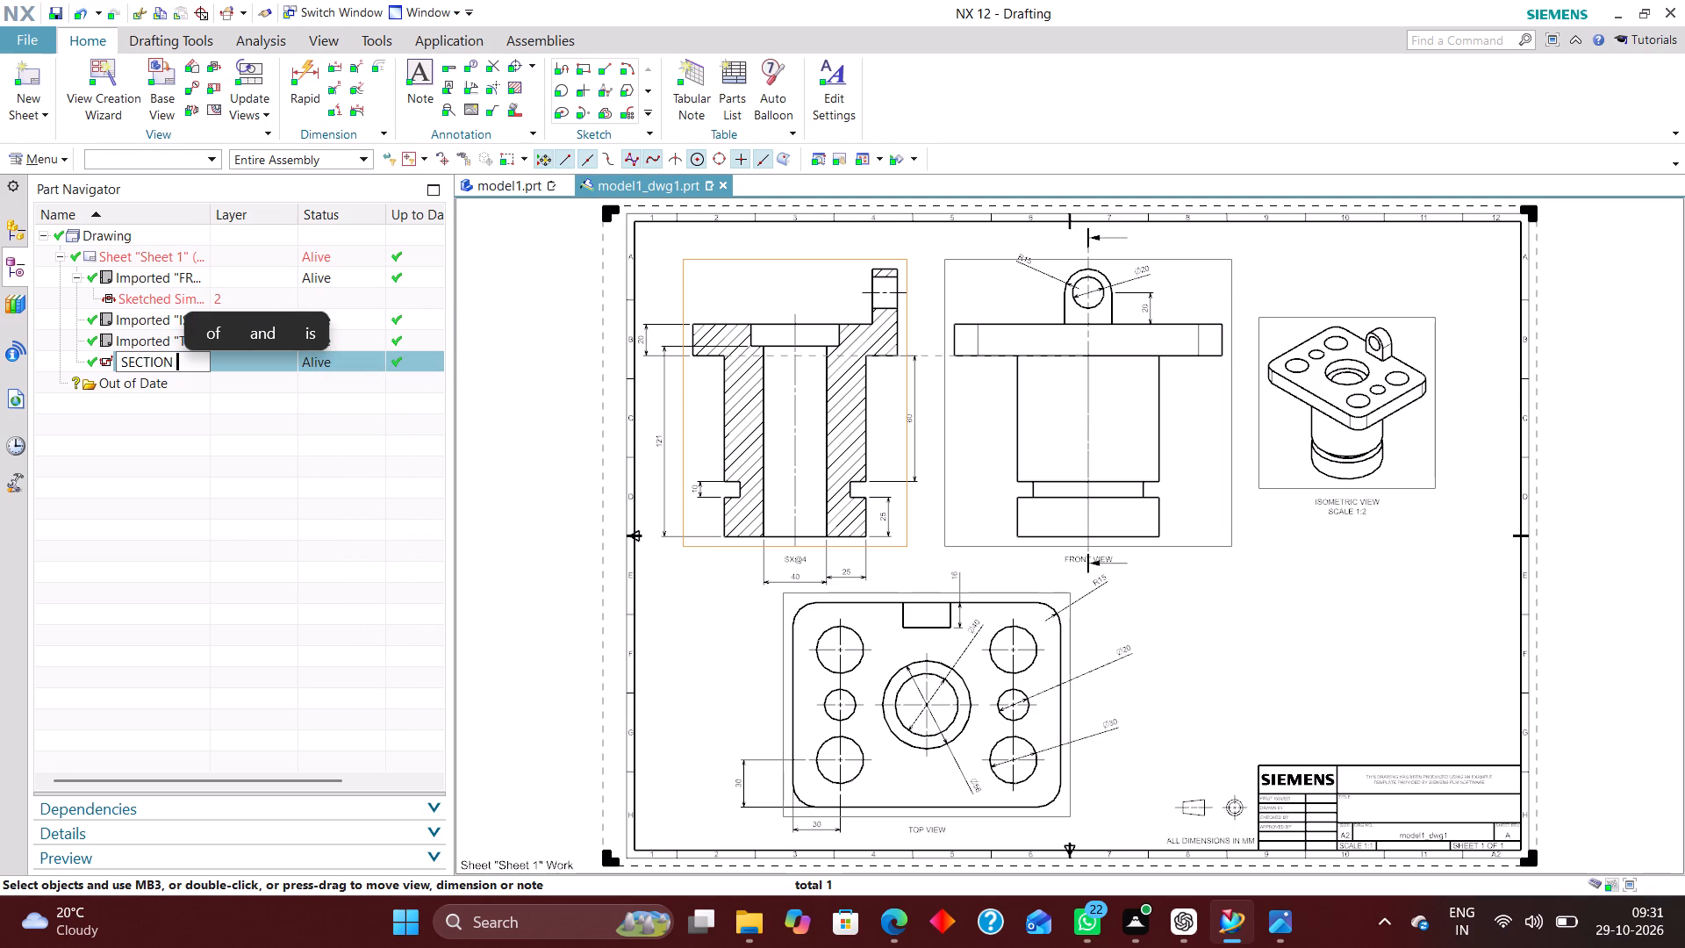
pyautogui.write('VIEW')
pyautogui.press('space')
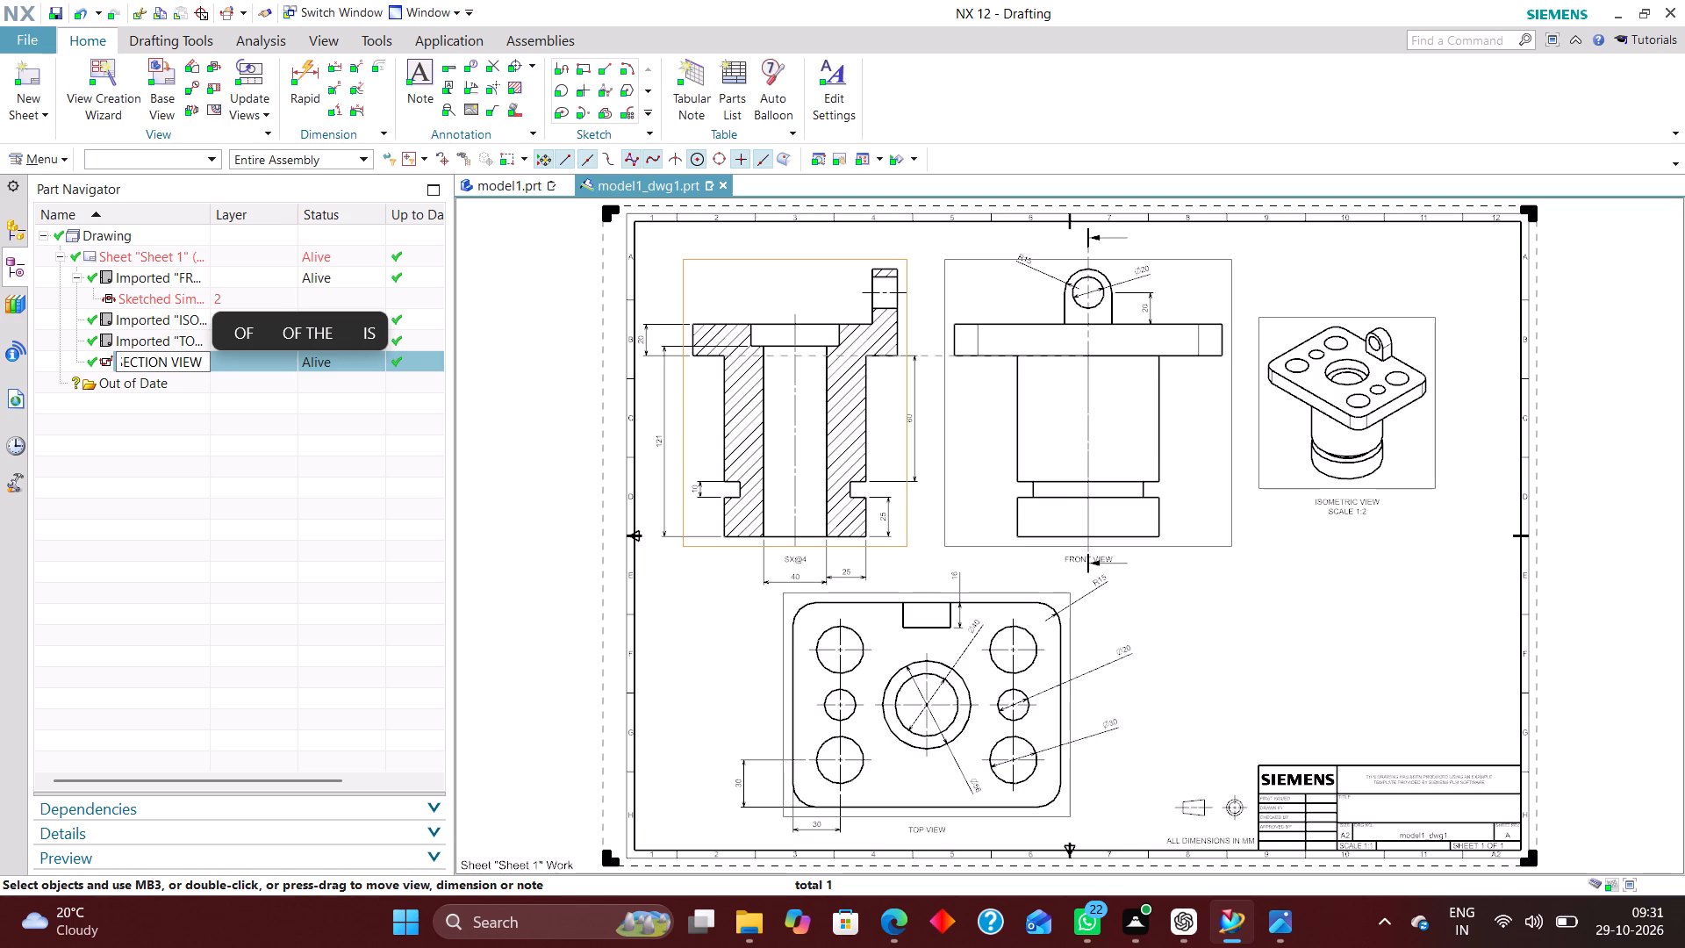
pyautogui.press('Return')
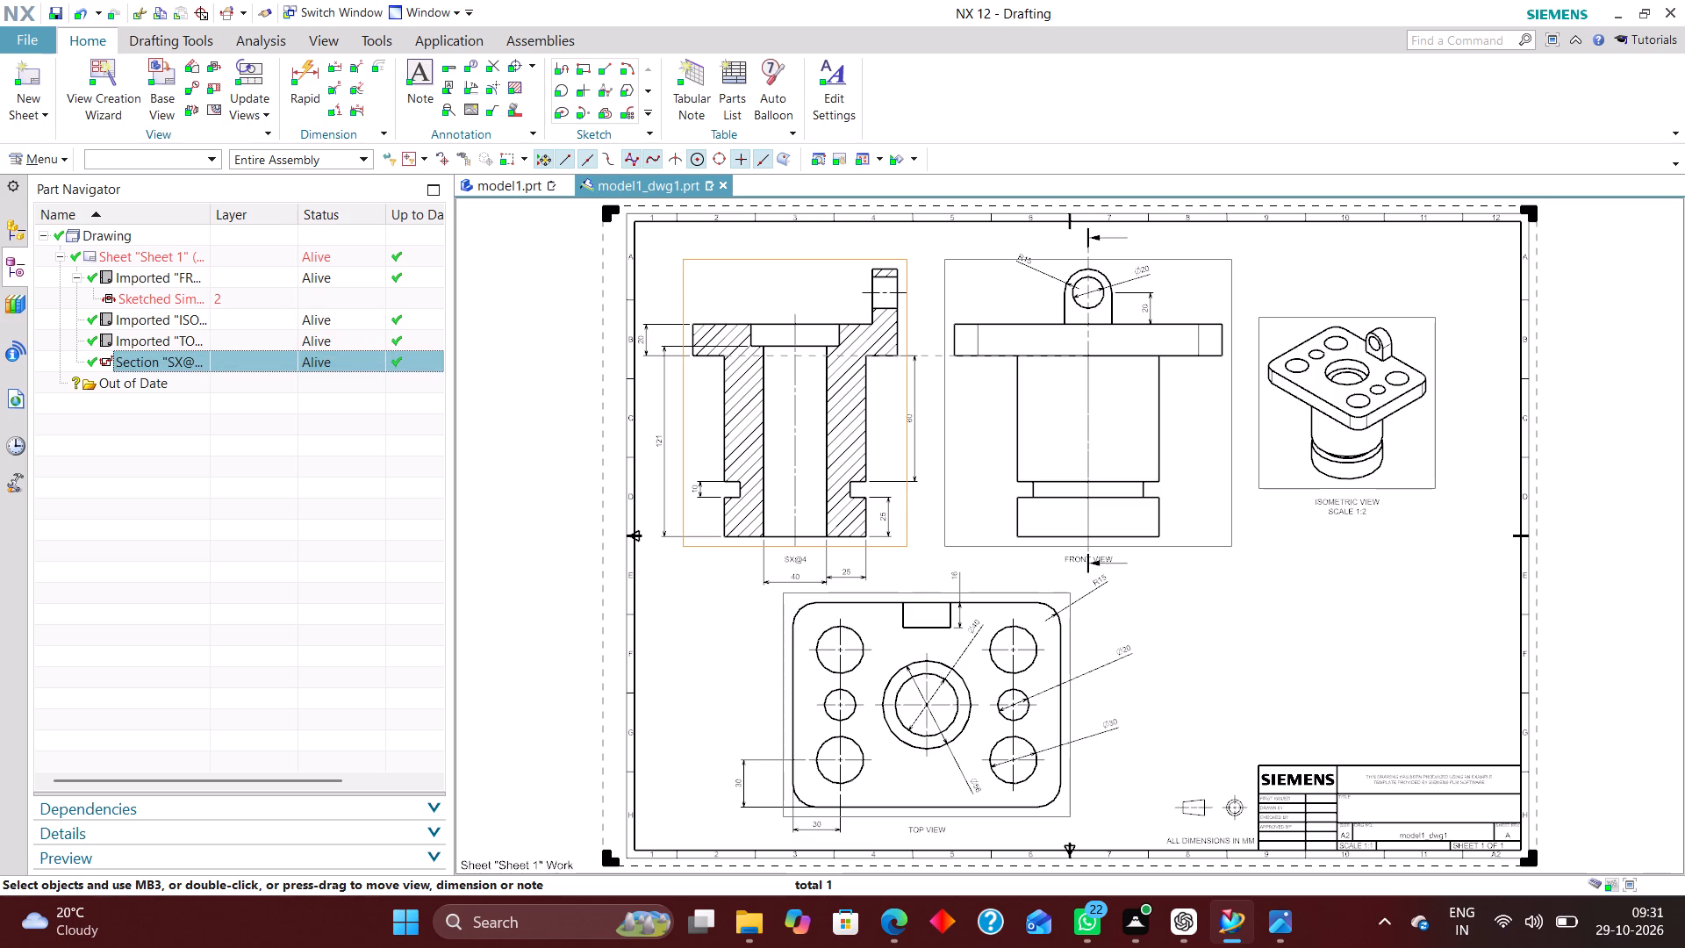
# Edit the front view's section line and apply the letter B to its arrows.
pyautogui.click(1090, 427)
pyautogui.click(529, 377)
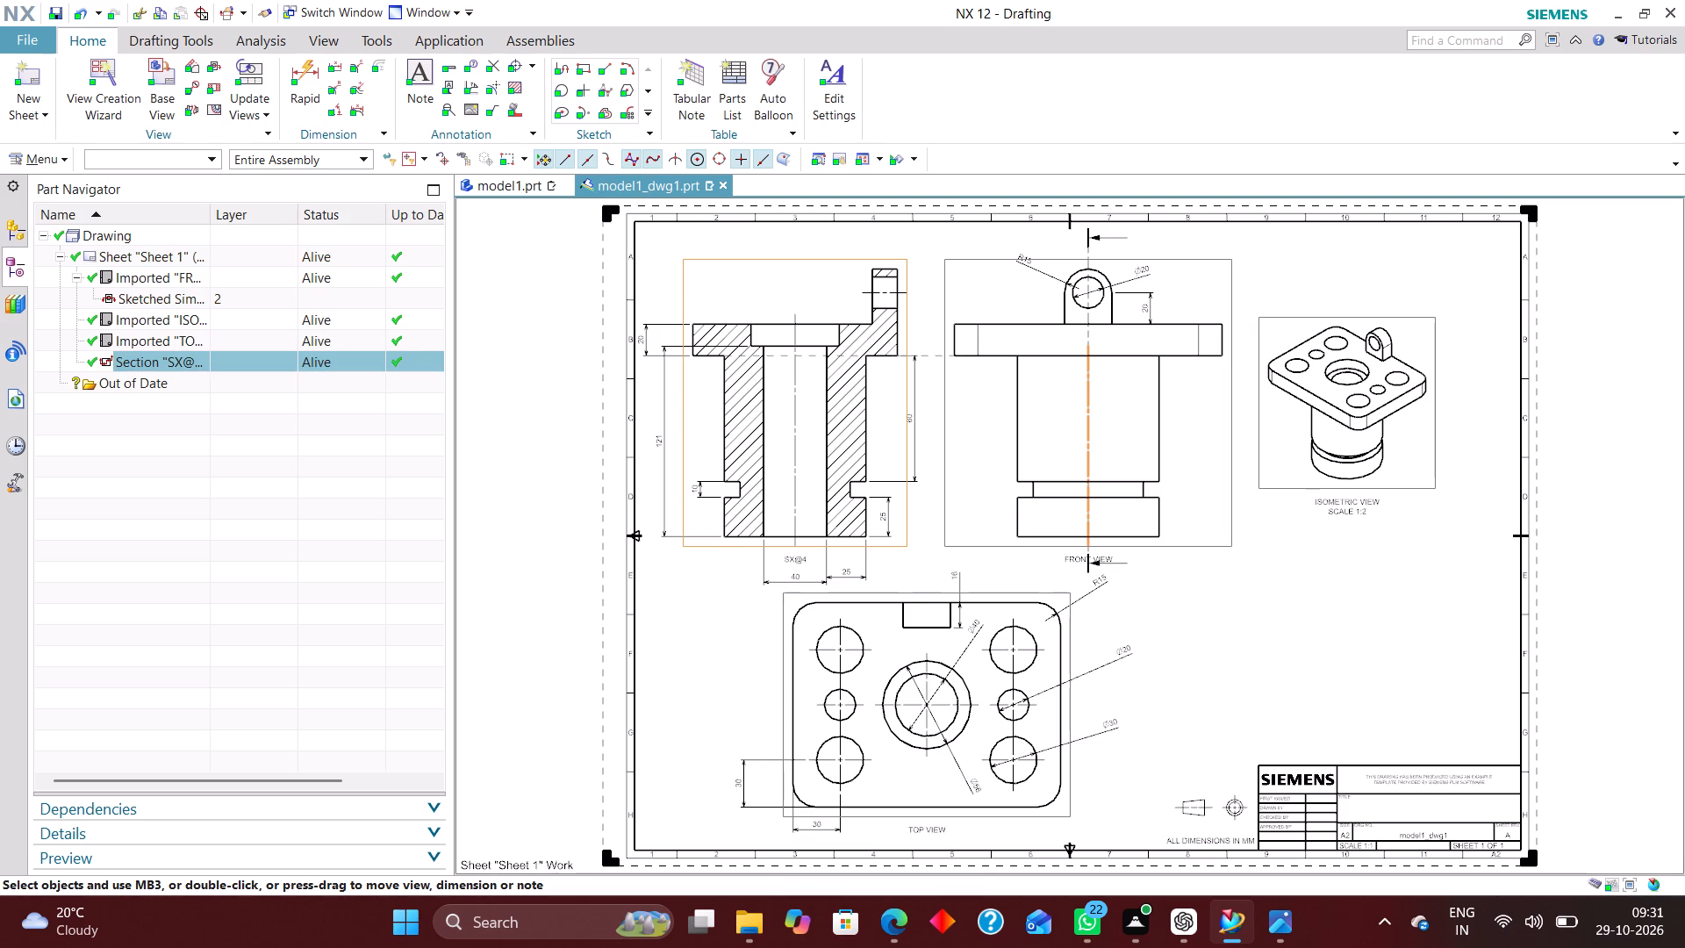
pyautogui.doubleClick(1083, 315)
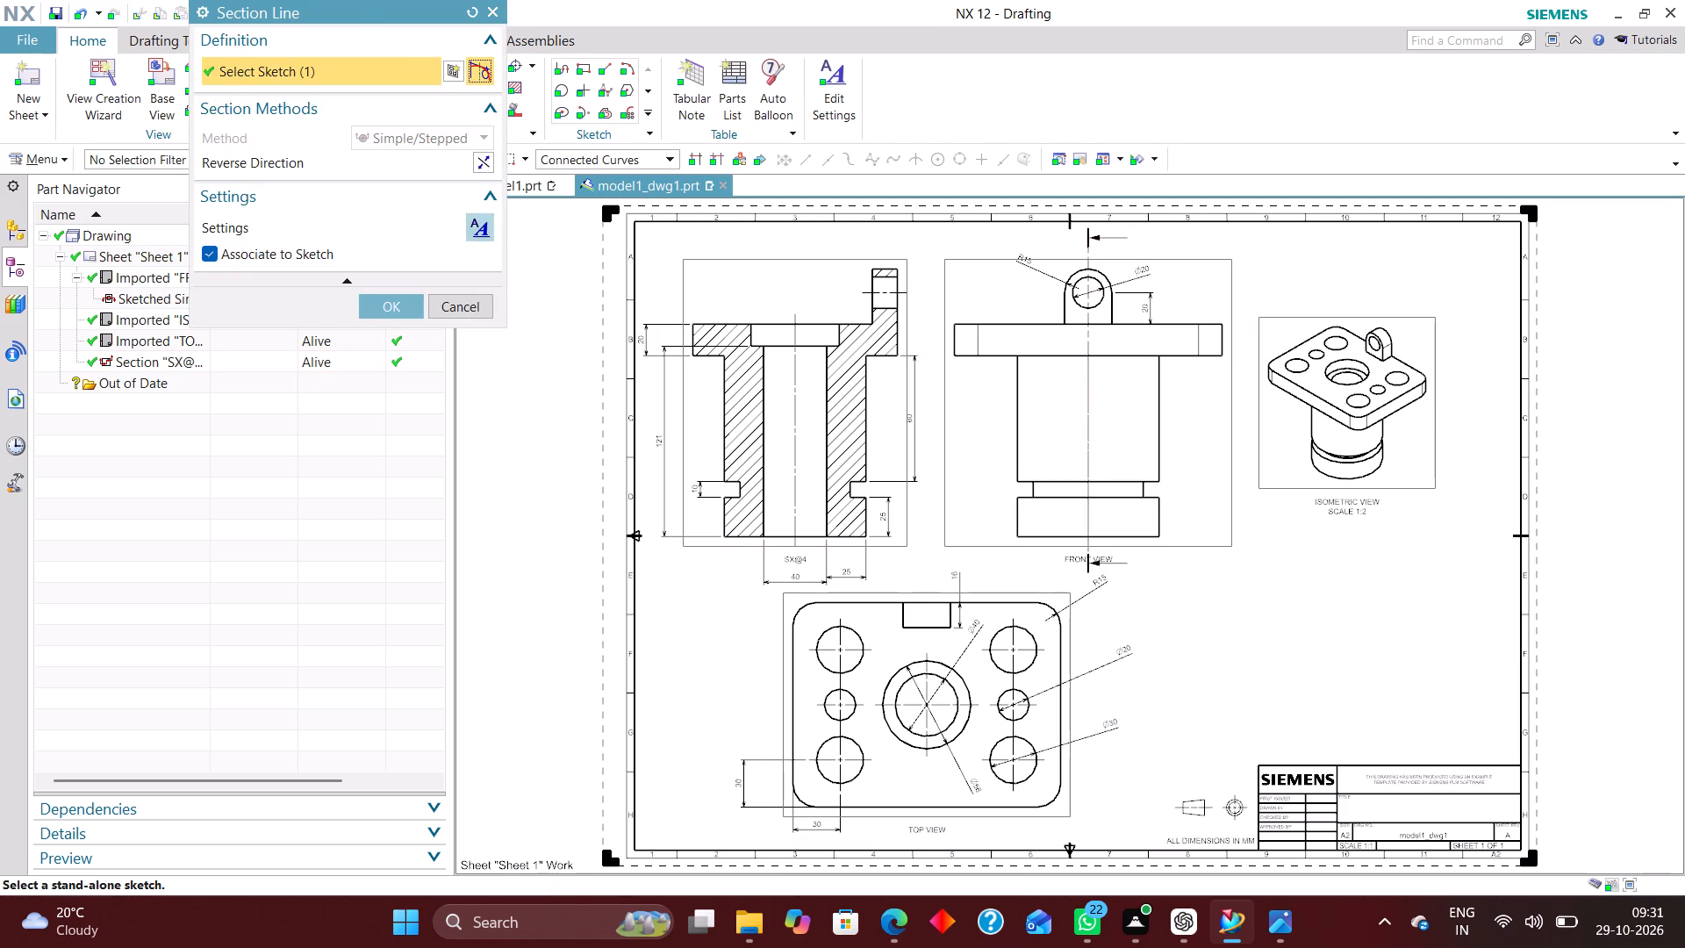
pyautogui.click(484, 232)
pyautogui.click(603, 400)
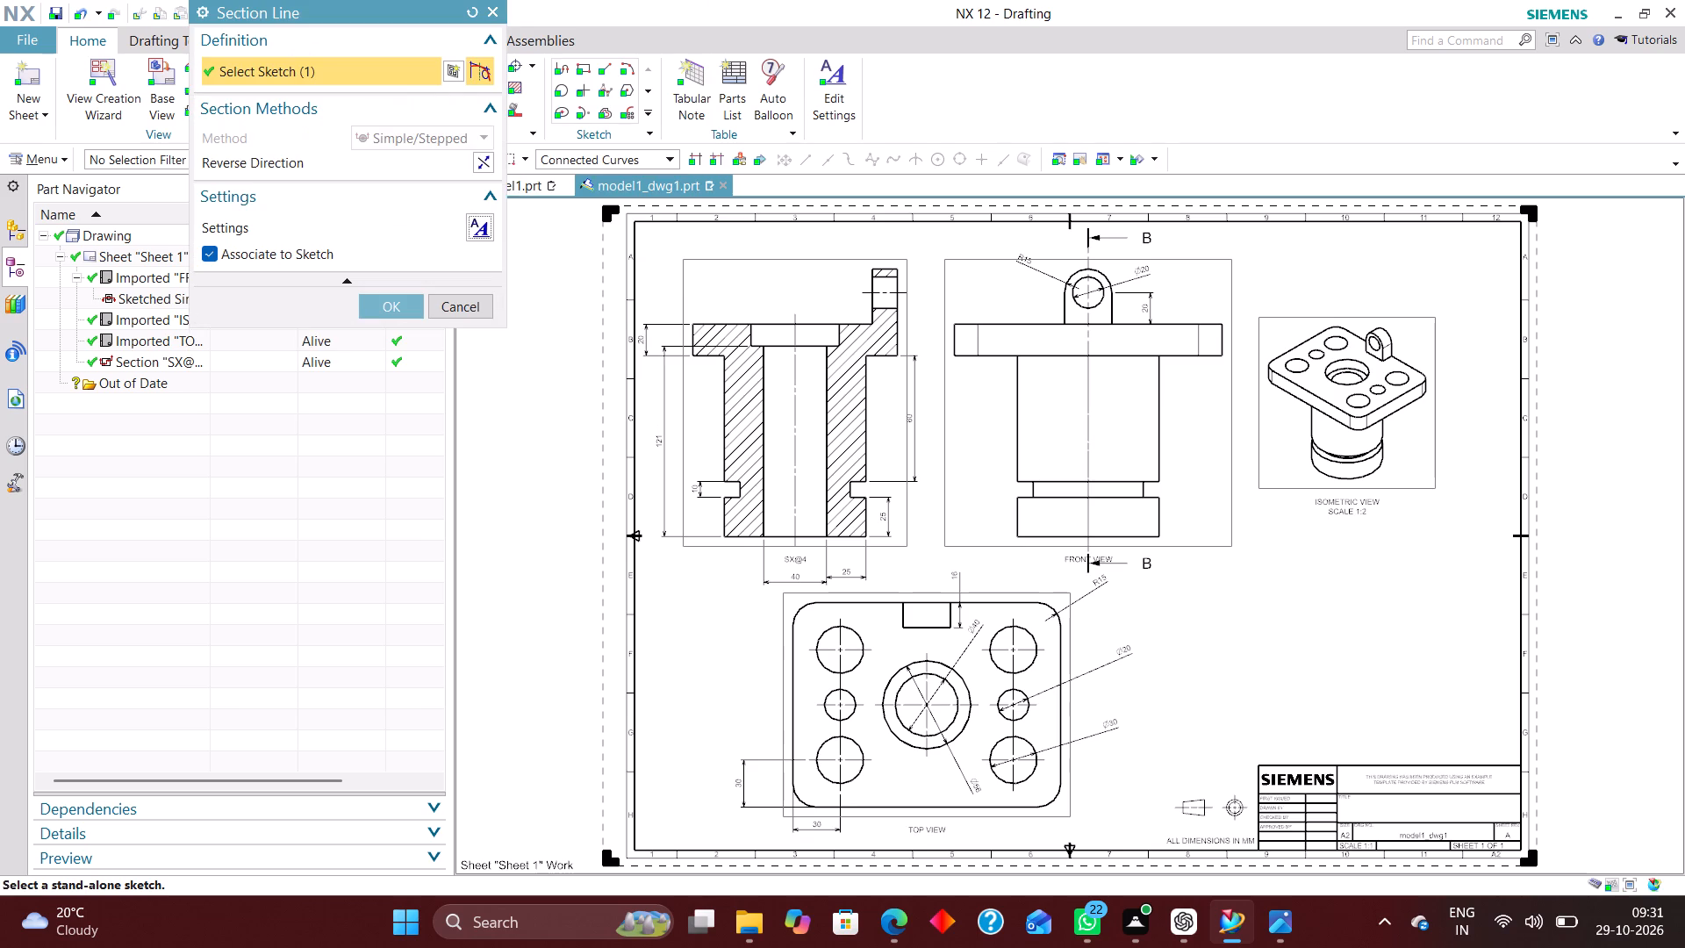
pyautogui.click(406, 309)
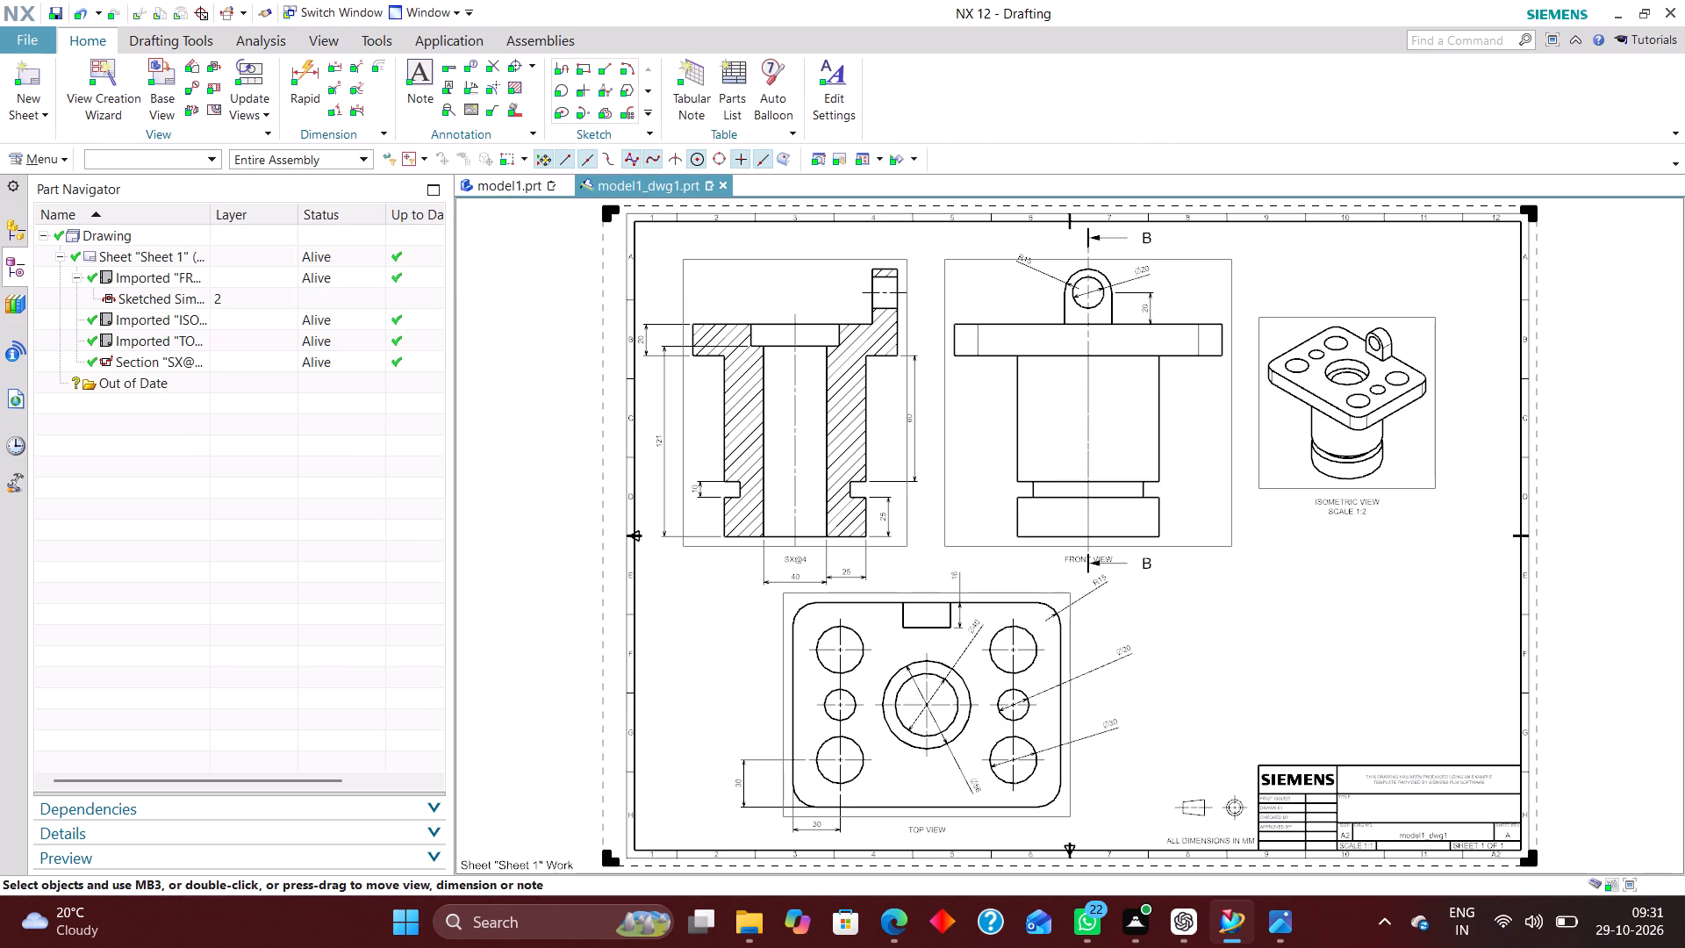
# Rename the section view SX@4 as SECTION VIEW B - B.
pyautogui.moveTo(233, 351); pyautogui.dragTo(230, 362)
pyautogui.rightClick(228, 362)
pyautogui.click(302, 642)
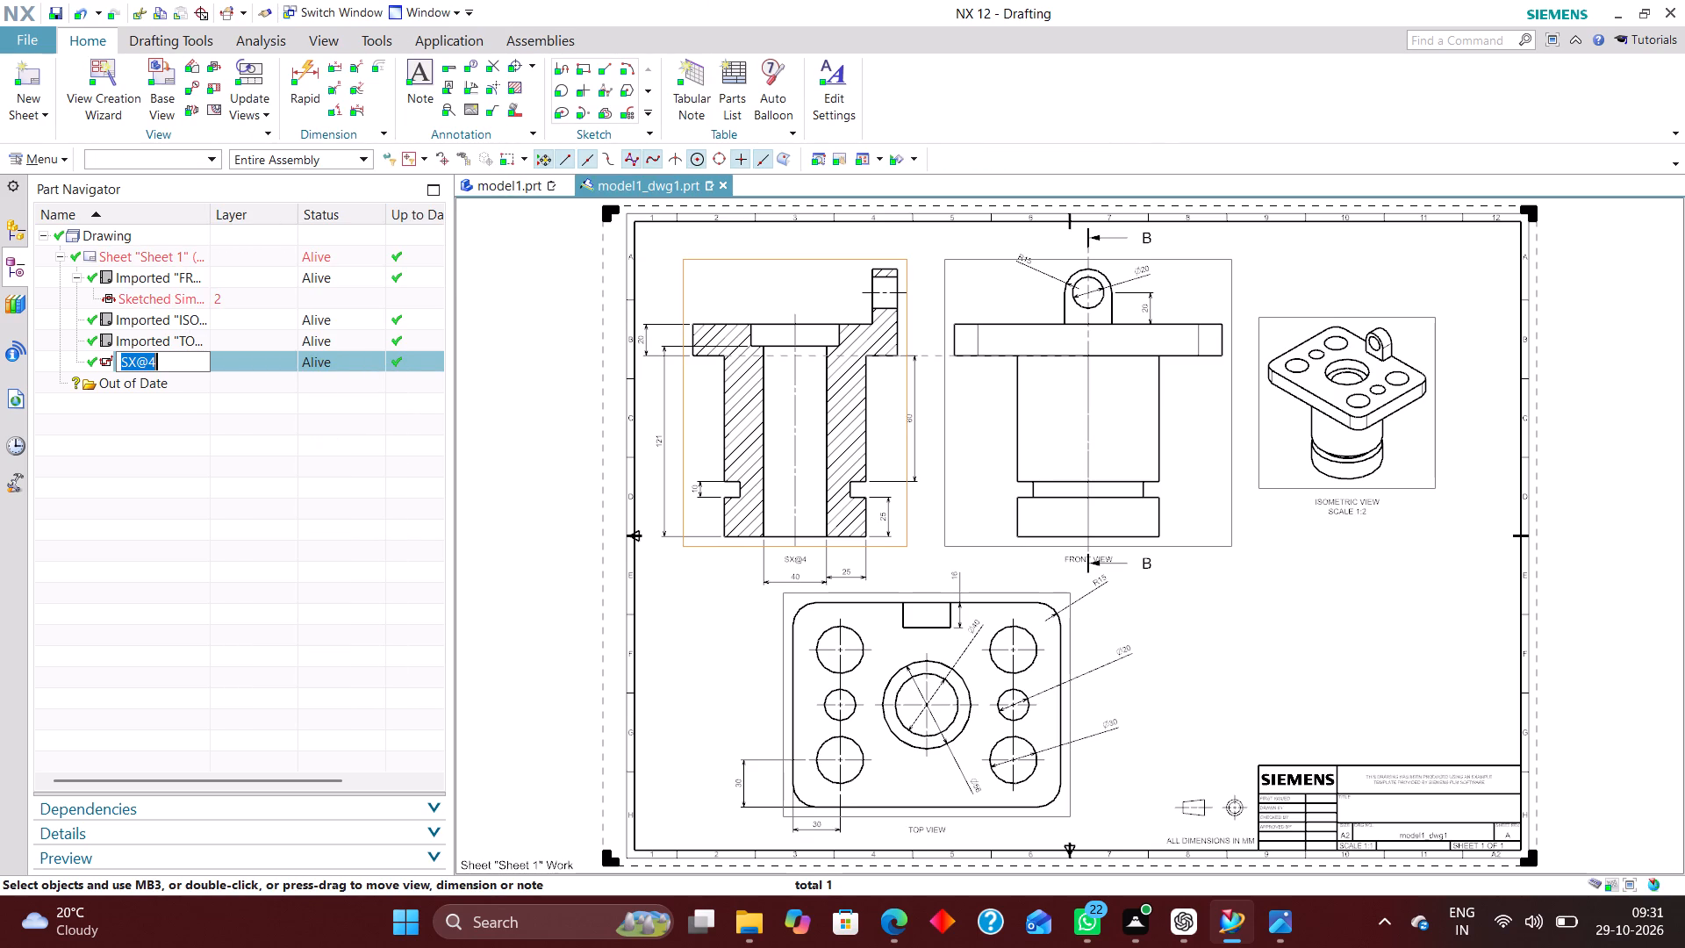
pyautogui.write('SECTION IEW')
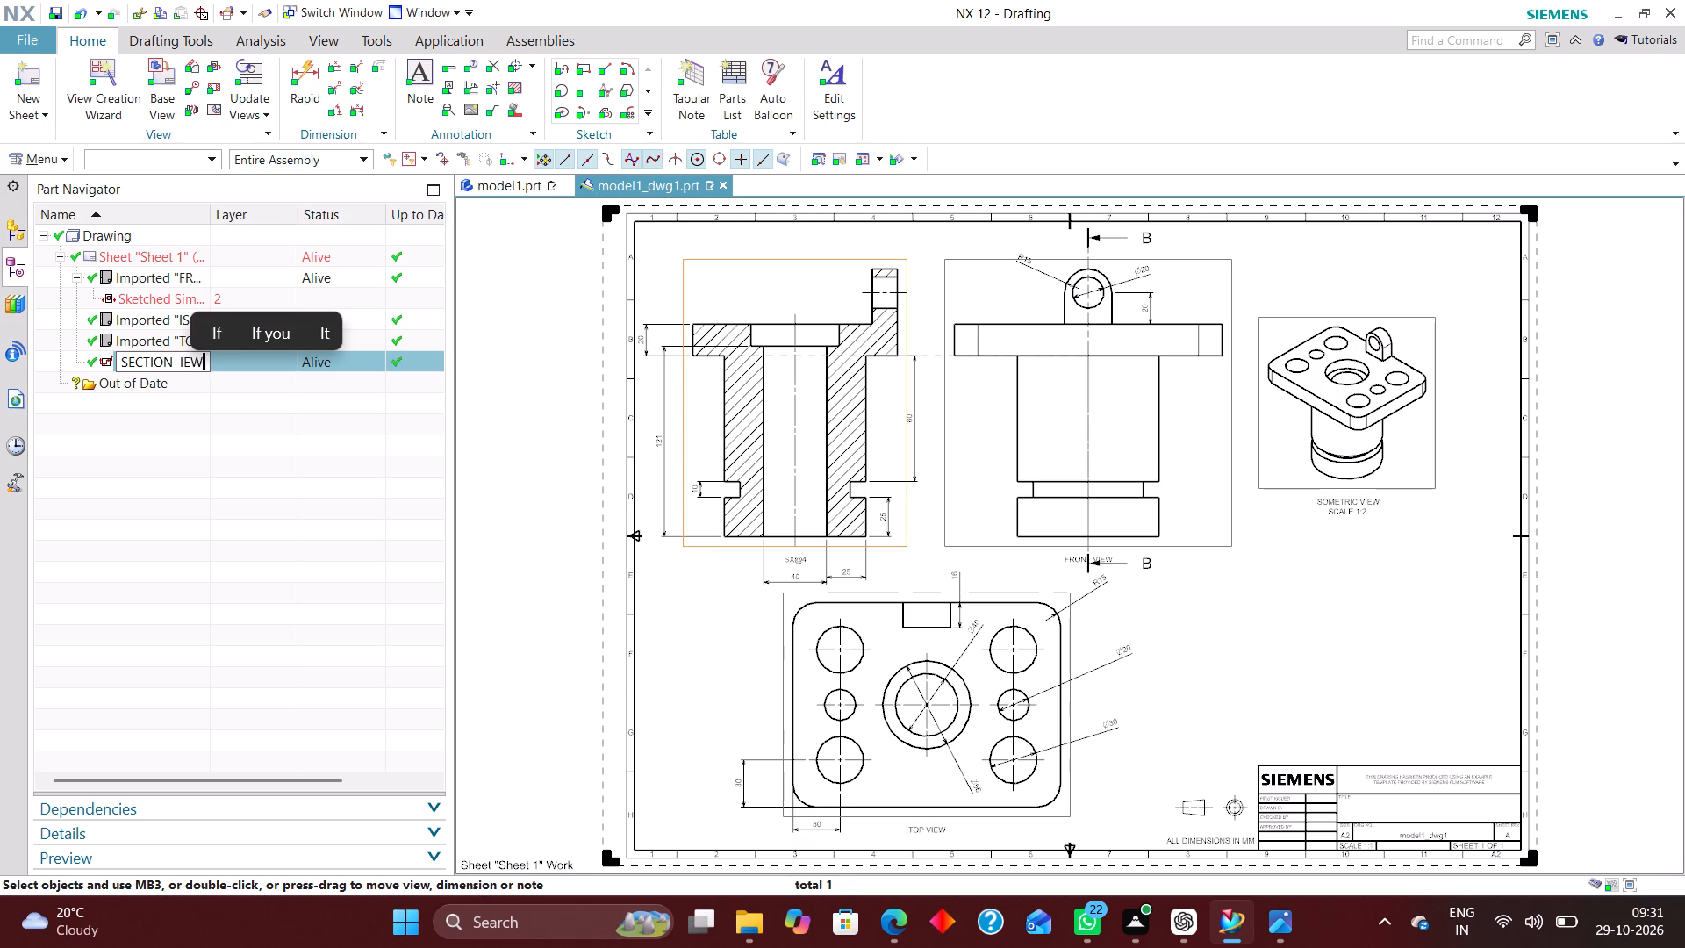
pyautogui.press('space')
pyautogui.press('Left')
pyautogui.press('Left')
pyautogui.press('Left')
pyautogui.press('Left')
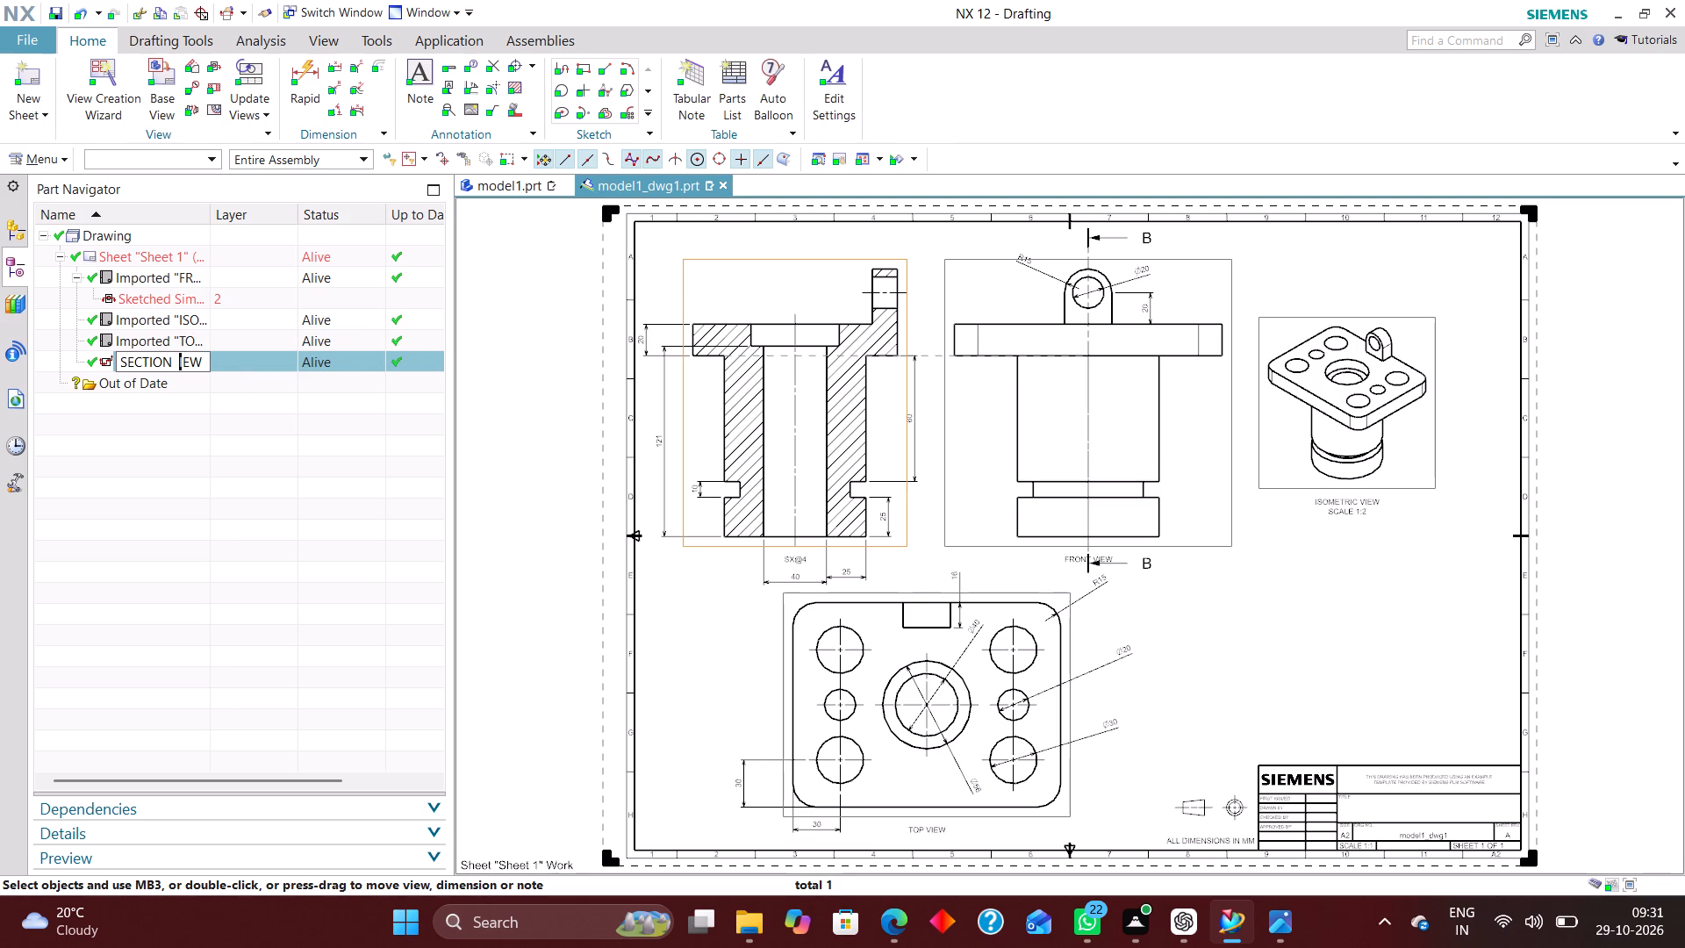
pyautogui.press('v')
pyautogui.press('Right')
pyautogui.press('Right')
pyautogui.press('Right')
pyautogui.press('Right')
pyautogui.write('B - B')
pyautogui.press('Return')
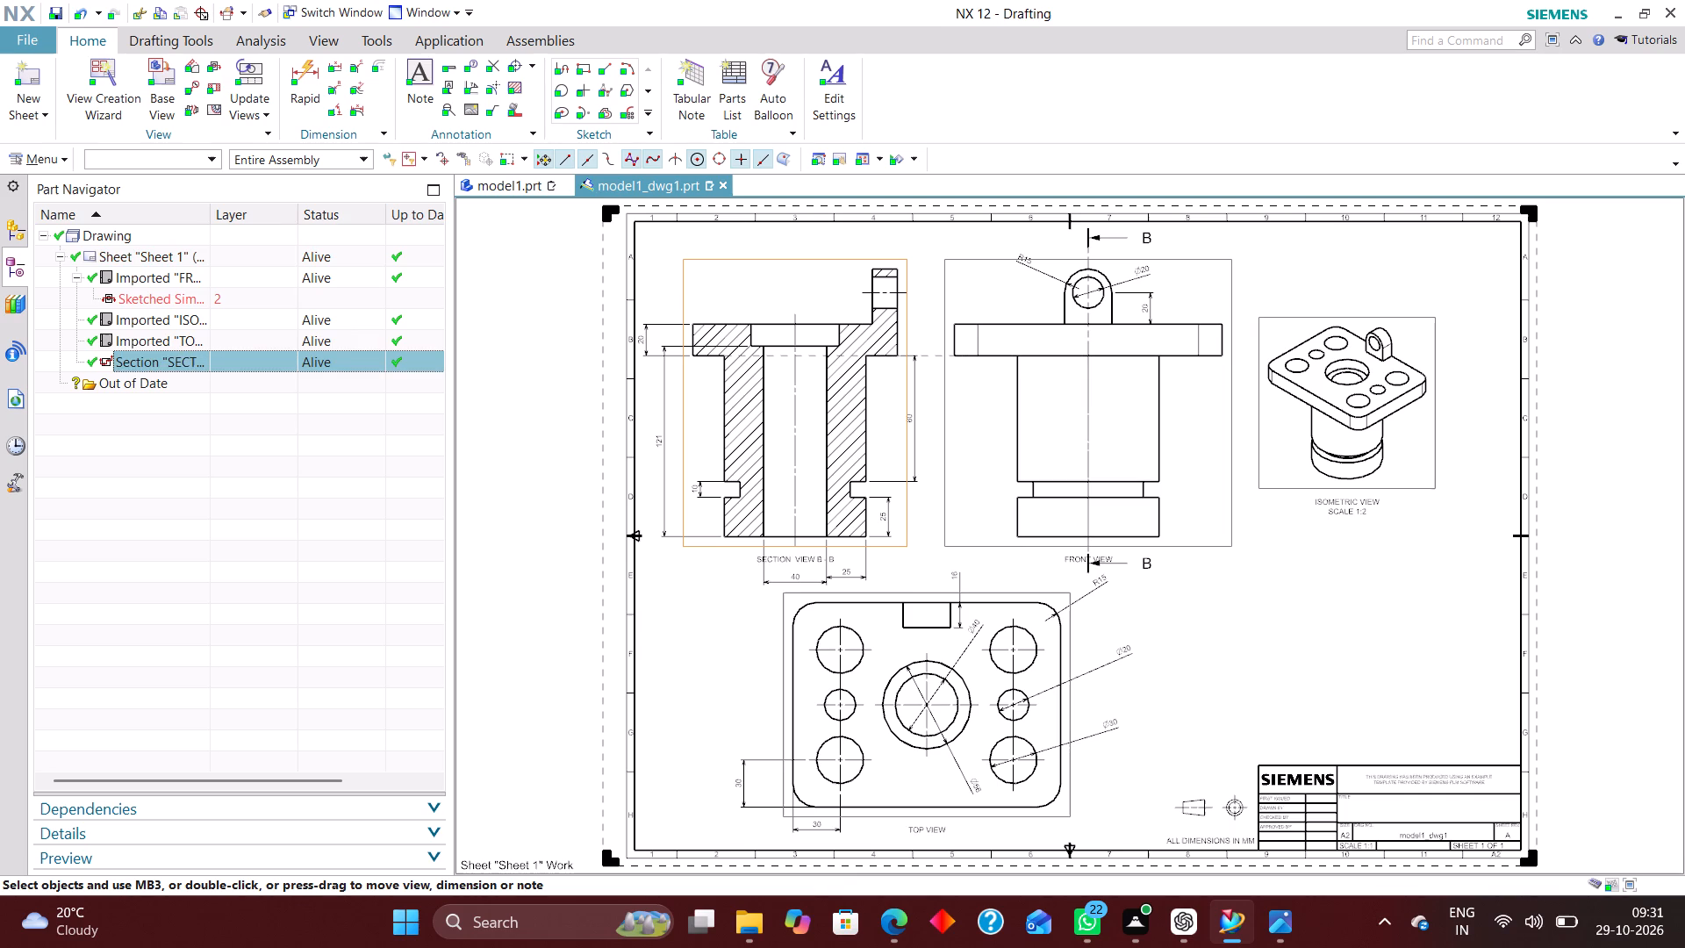
# Move the SECTION VIEW B - B label into the empty area above the flange, beside the lug.
pyautogui.scroll(3, 805, 593)
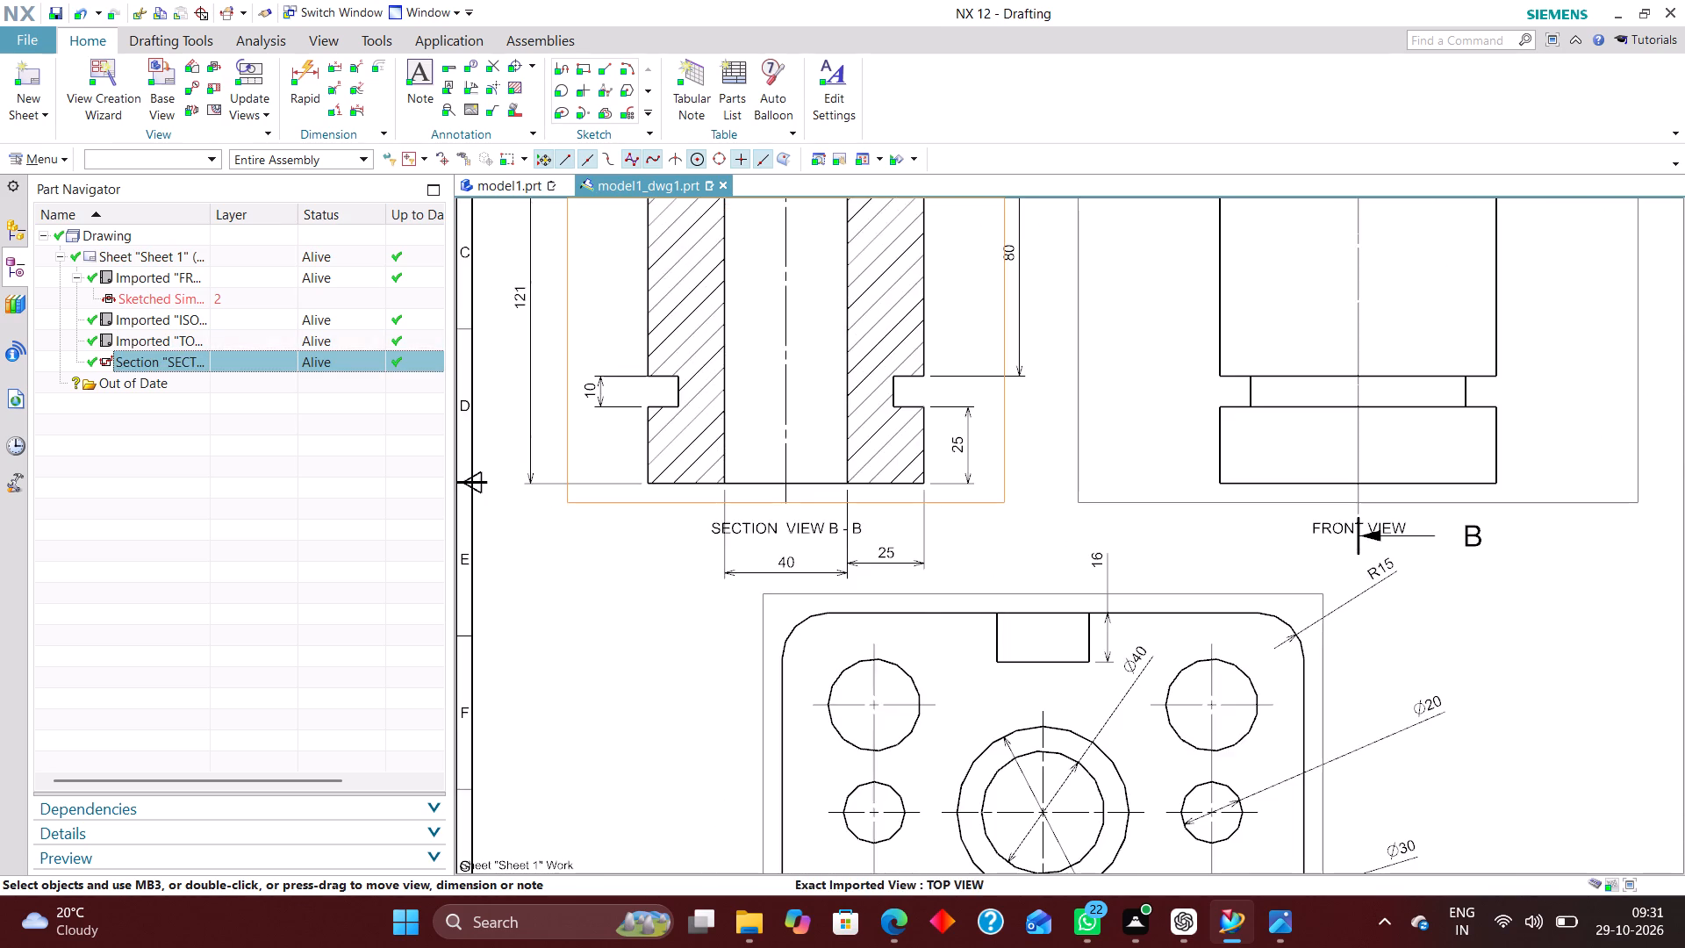
pyautogui.scroll(-5, 801, 578)
pyautogui.scroll(3, 814, 553)
pyautogui.moveTo(781, 575); pyautogui.dragTo(775, 479)
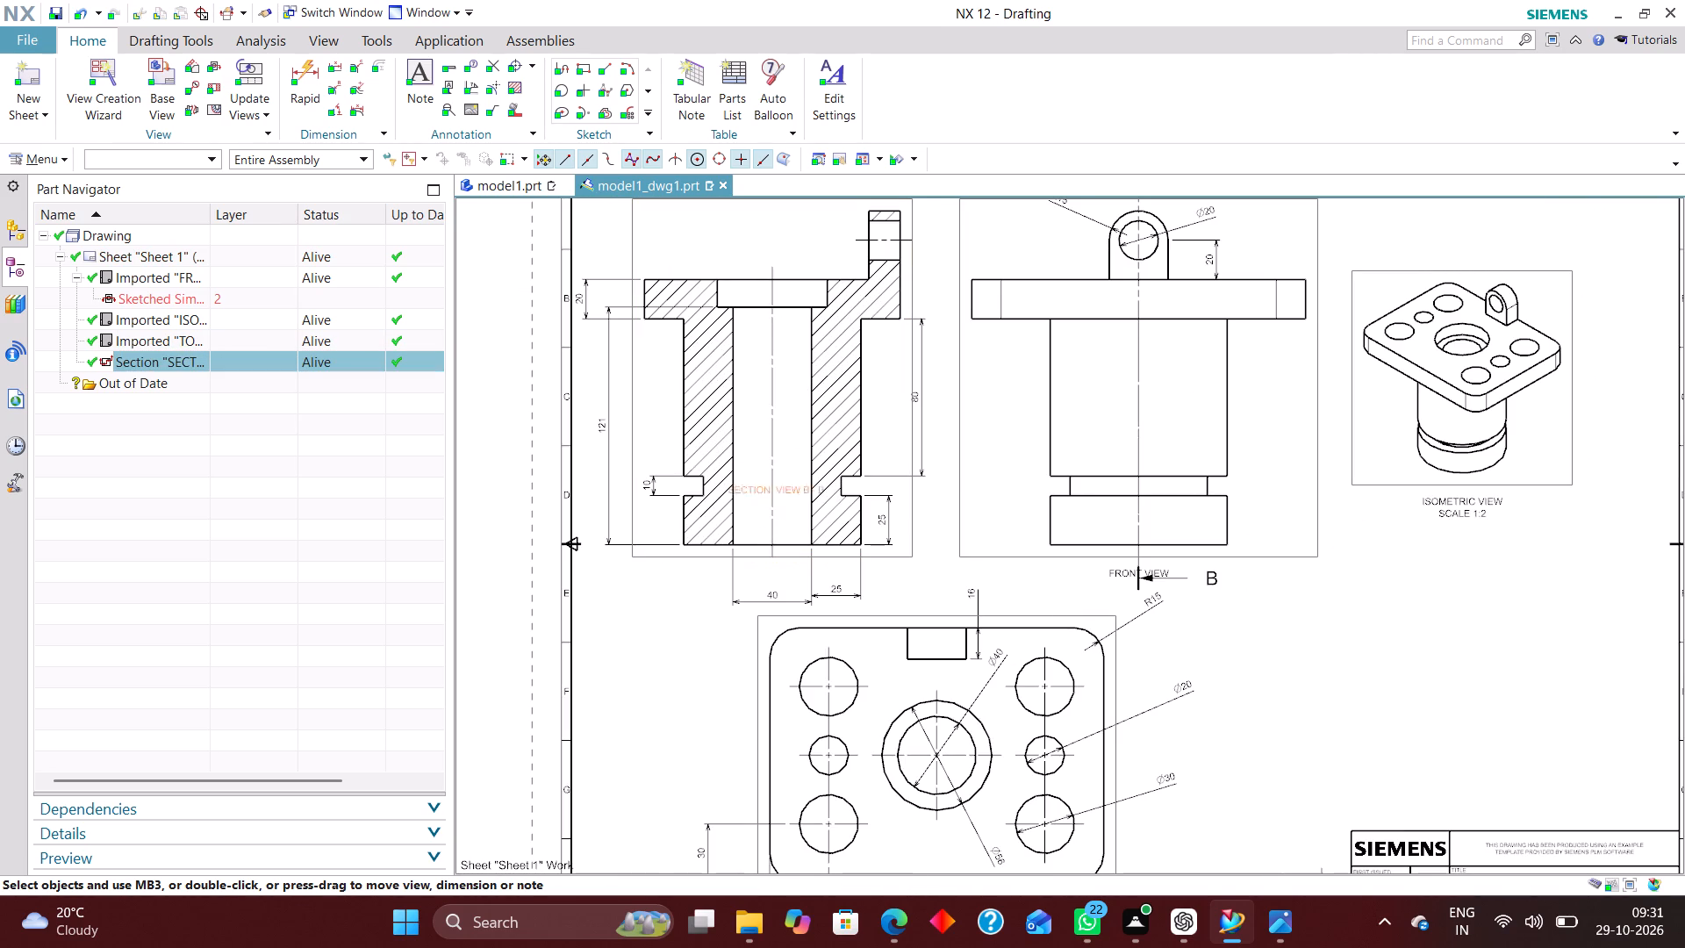
pyautogui.moveTo(775, 479); pyautogui.dragTo(756, 242)
# Move the FRONT VIEW label clear of the section line, to the right of the cylinder base at the view's lower edge.
pyautogui.scroll(-3, 713, 364)
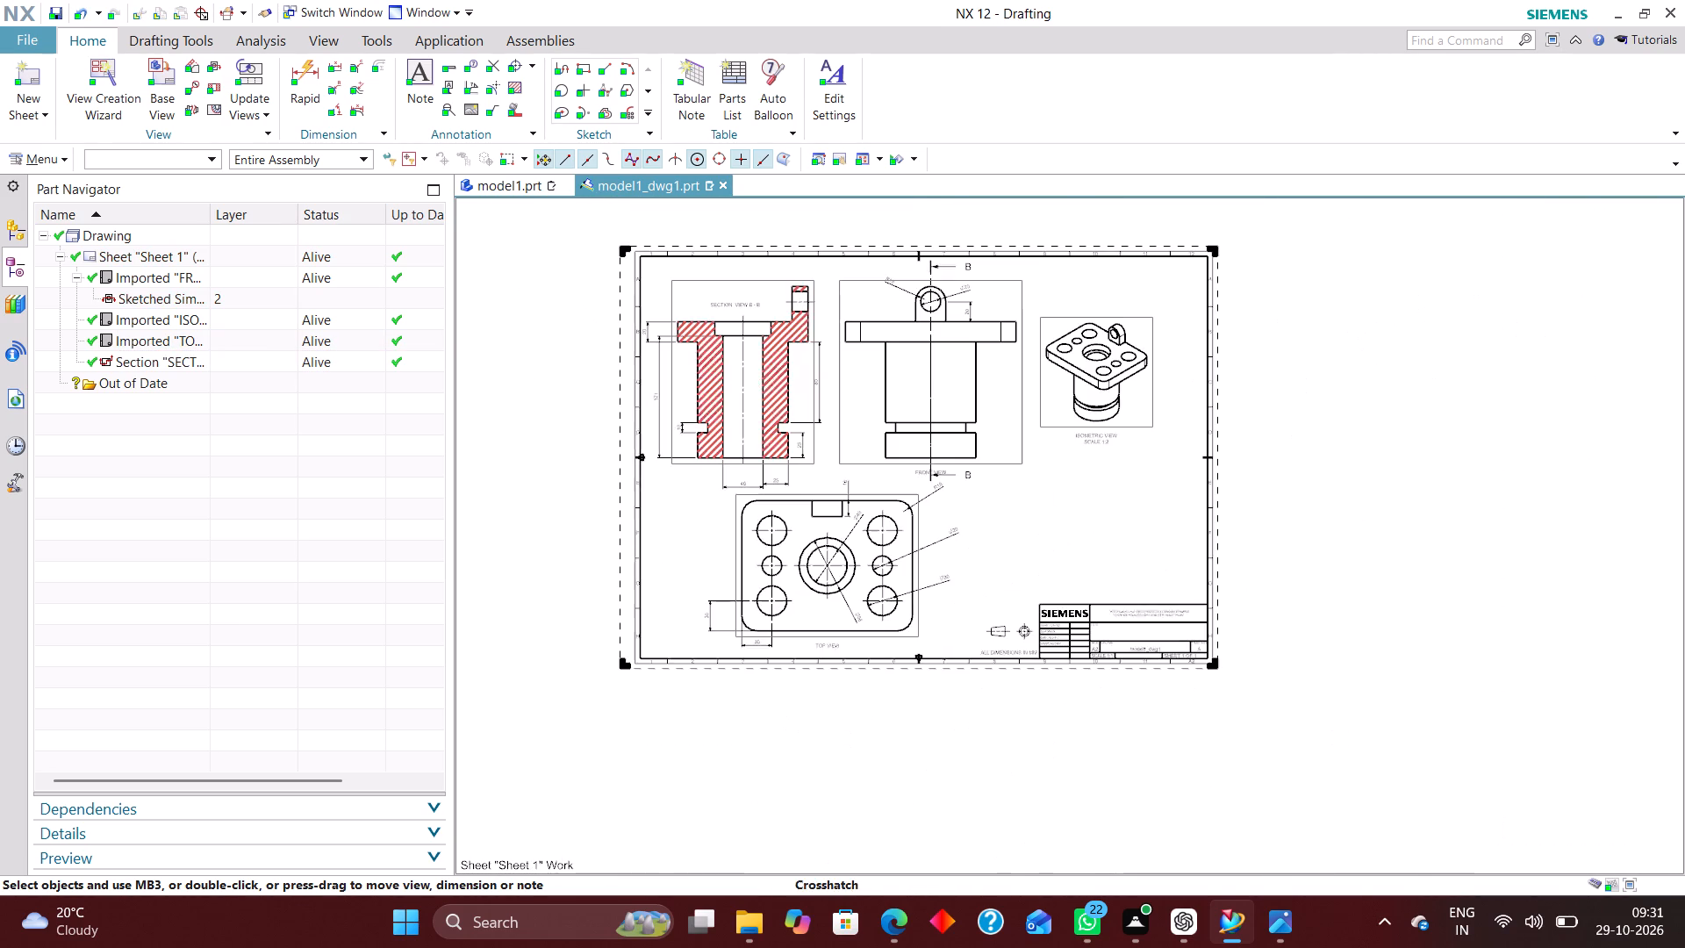
pyautogui.scroll(2, 954, 528)
pyautogui.scroll(5, 909, 449)
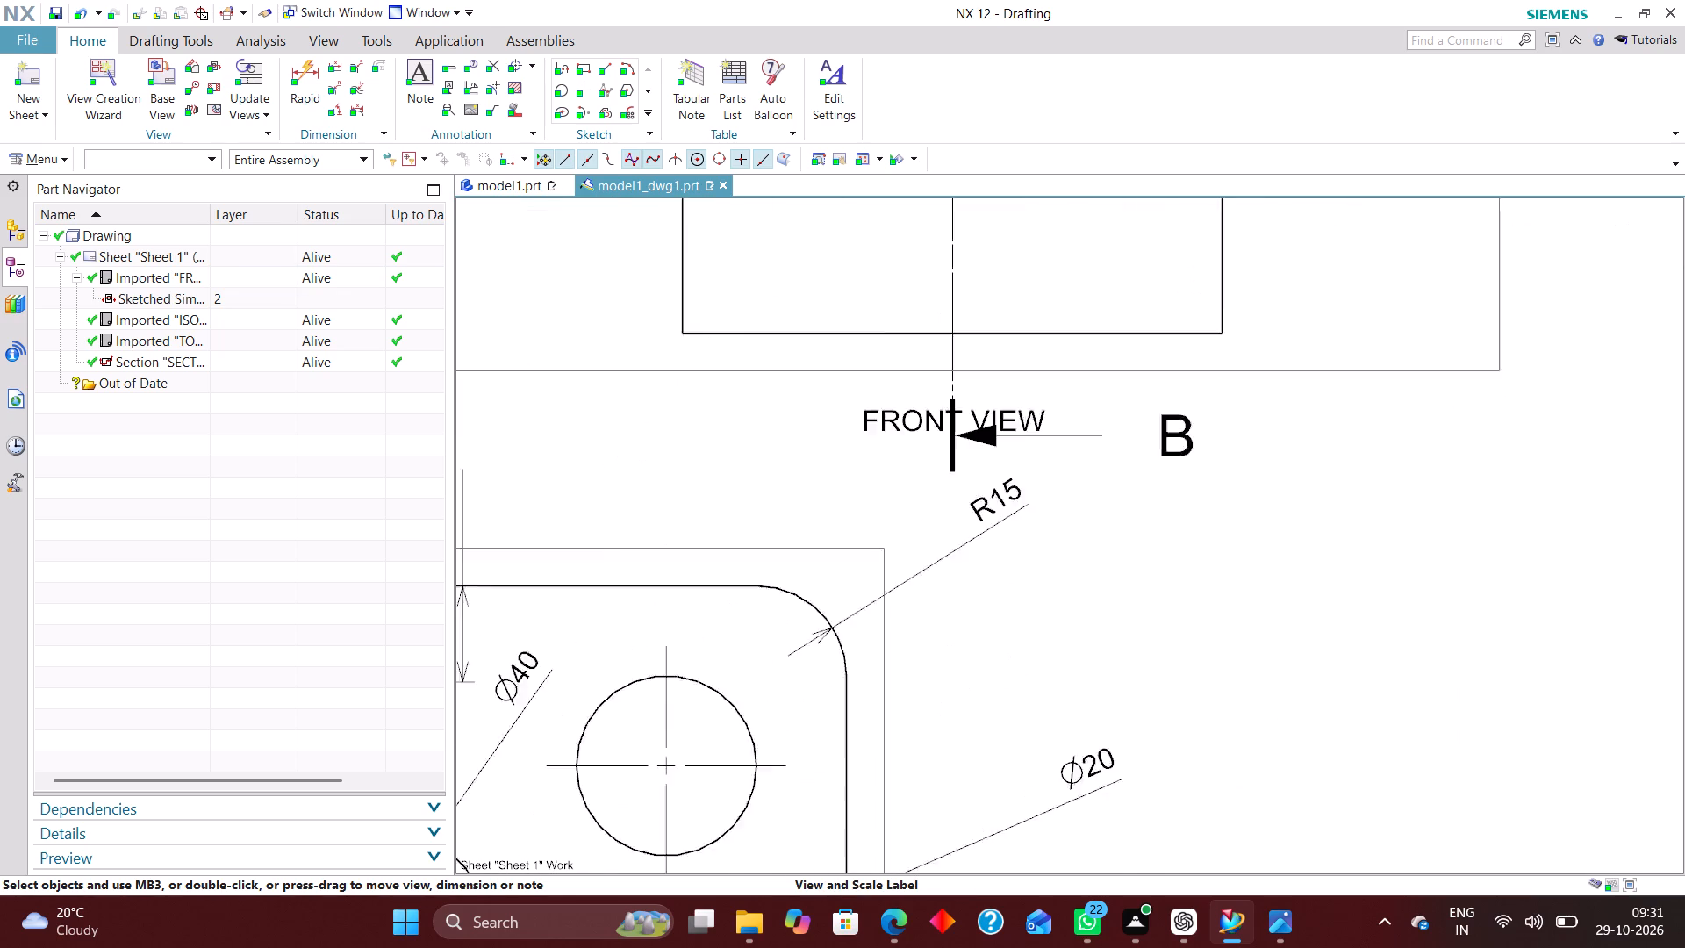
pyautogui.scroll(2, 914, 446)
pyautogui.moveTo(897, 413); pyautogui.dragTo(1329, 354)
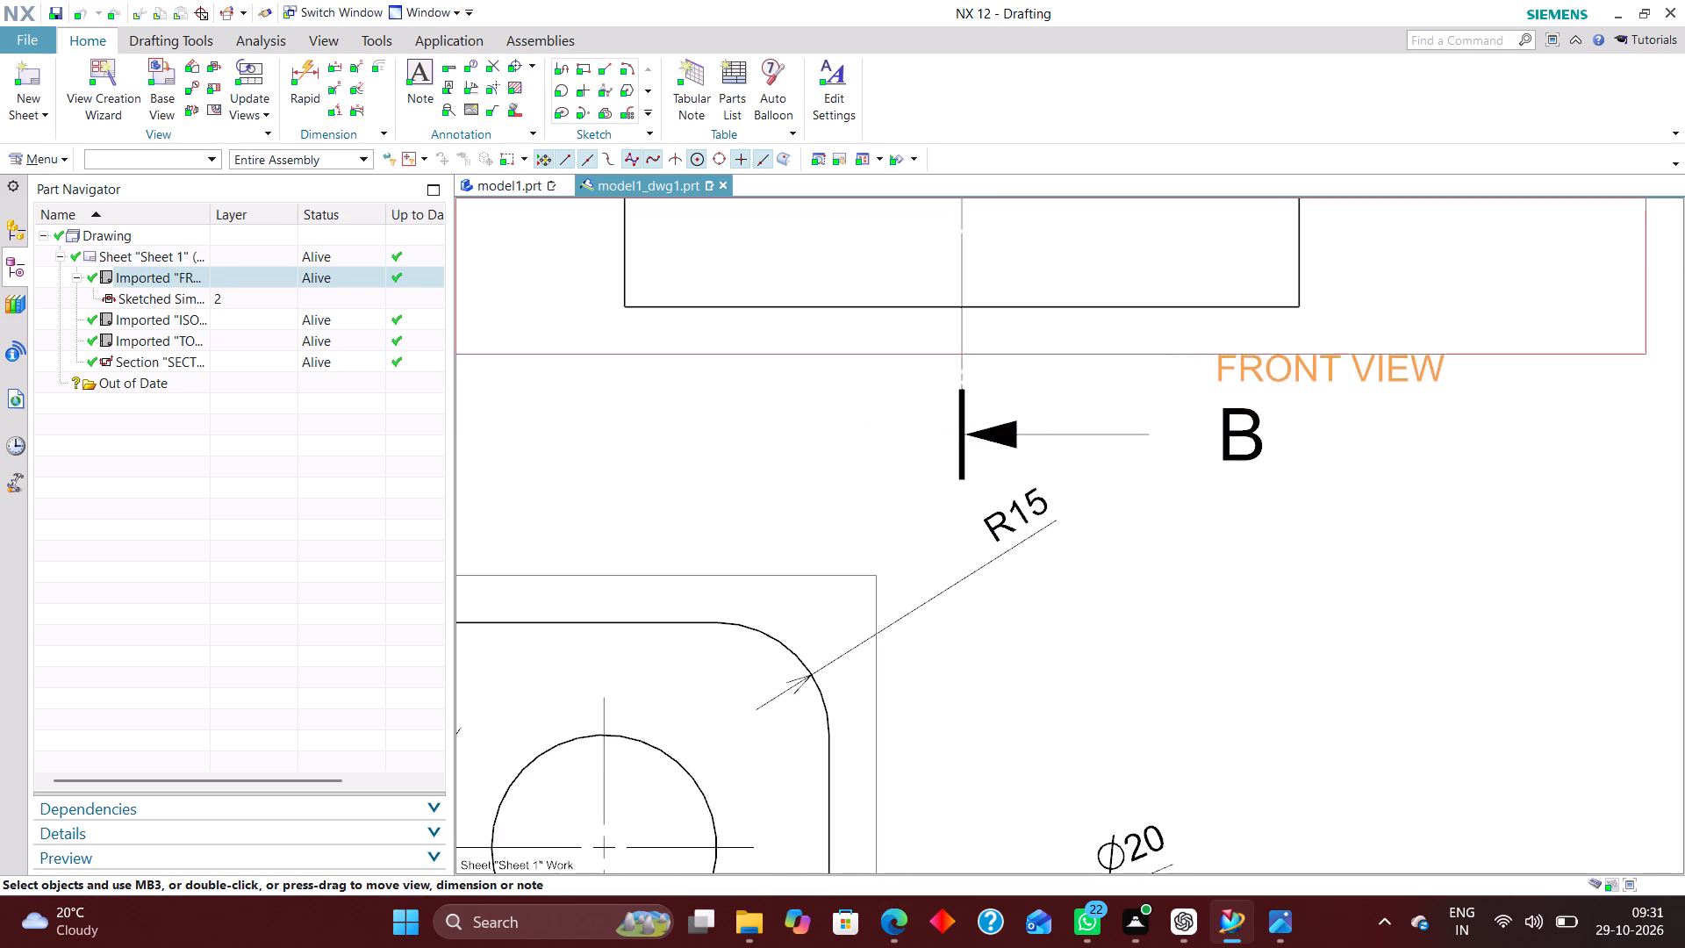
pyautogui.moveTo(1329, 354); pyautogui.dragTo(1330, 351)
pyautogui.scroll(-5, 932, 452)
pyautogui.scroll(3, 1084, 432)
pyautogui.moveTo(1063, 419); pyautogui.dragTo(1093, 388)
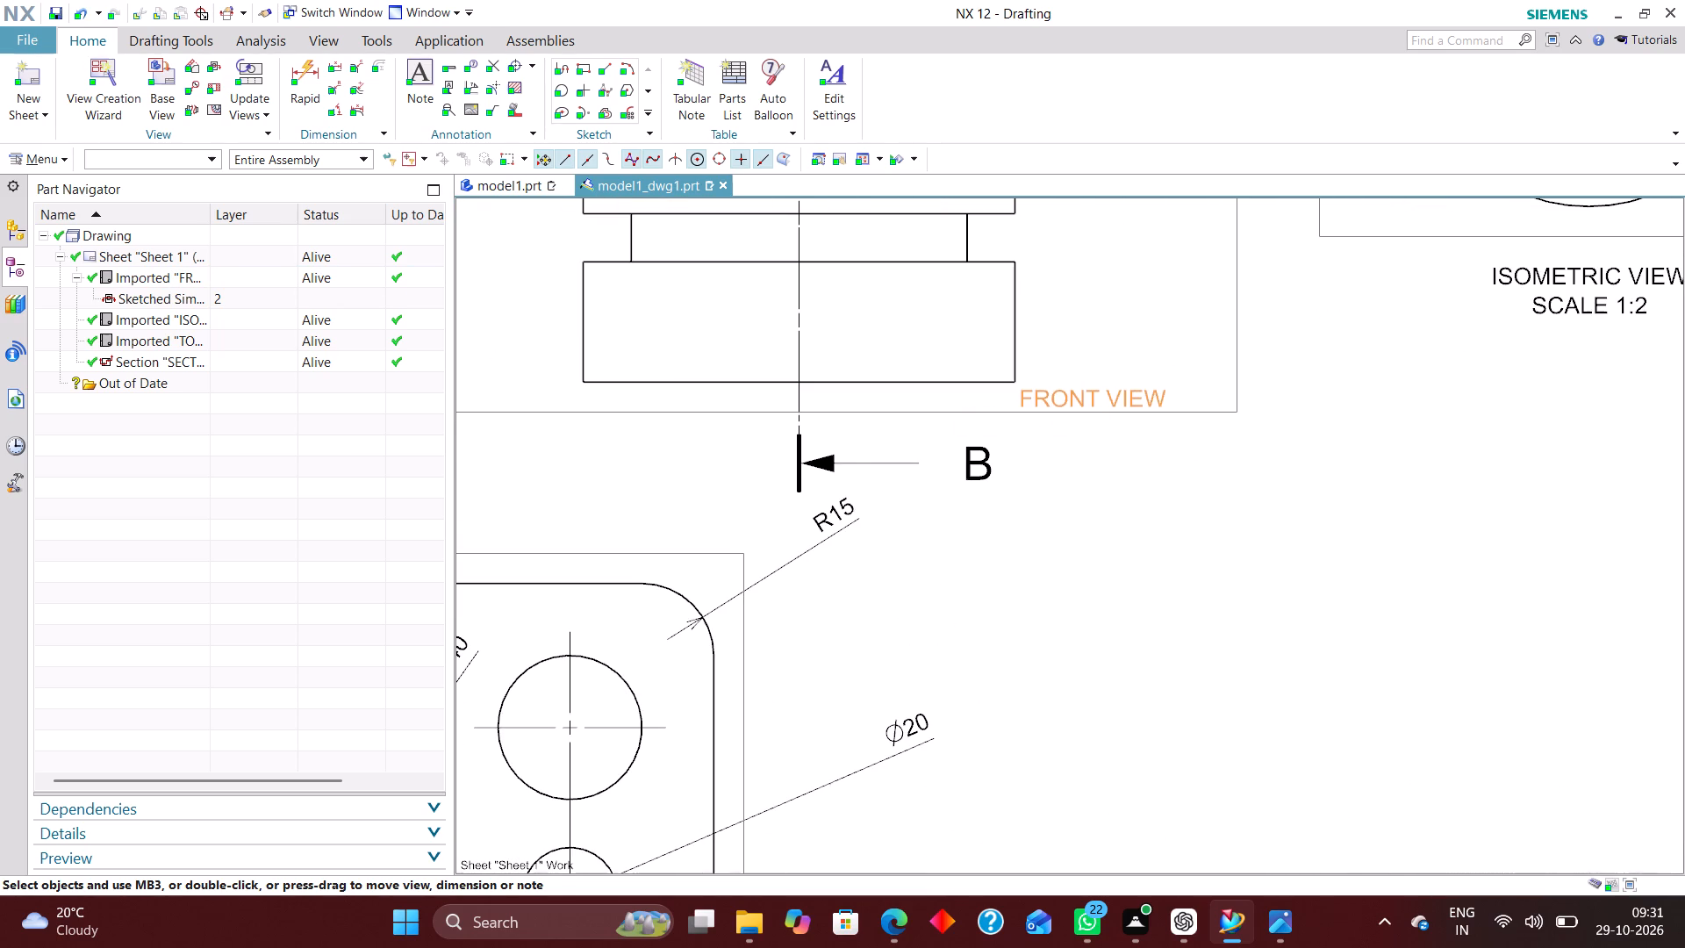
pyautogui.moveTo(1093, 388); pyautogui.dragTo(1101, 395)
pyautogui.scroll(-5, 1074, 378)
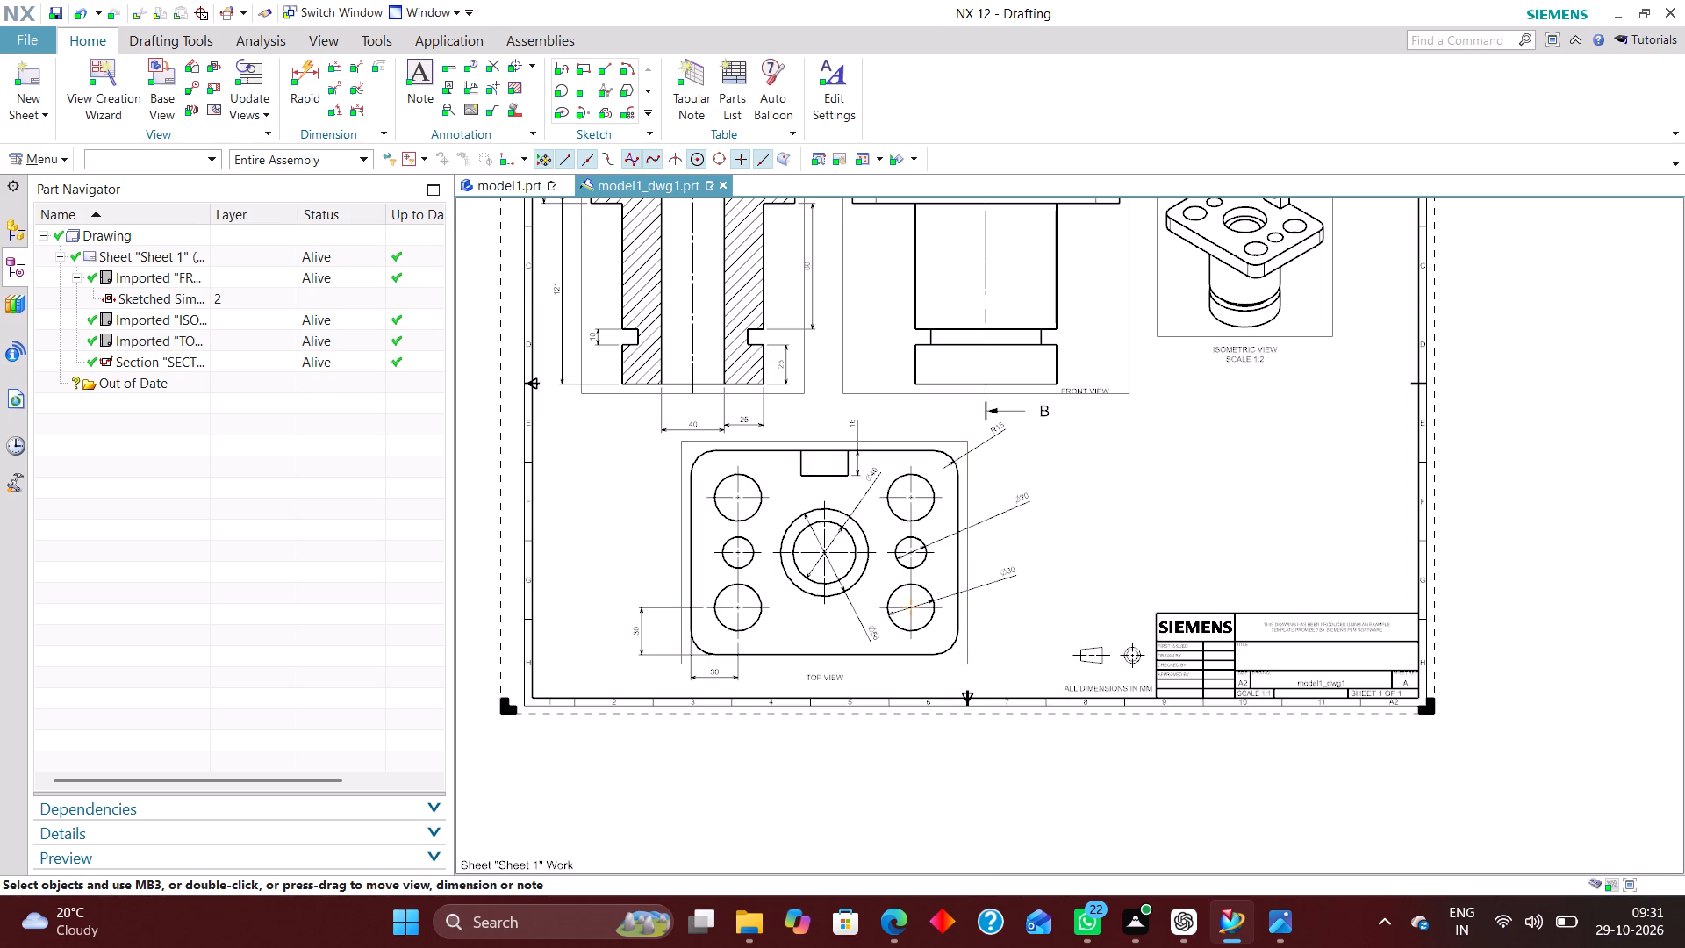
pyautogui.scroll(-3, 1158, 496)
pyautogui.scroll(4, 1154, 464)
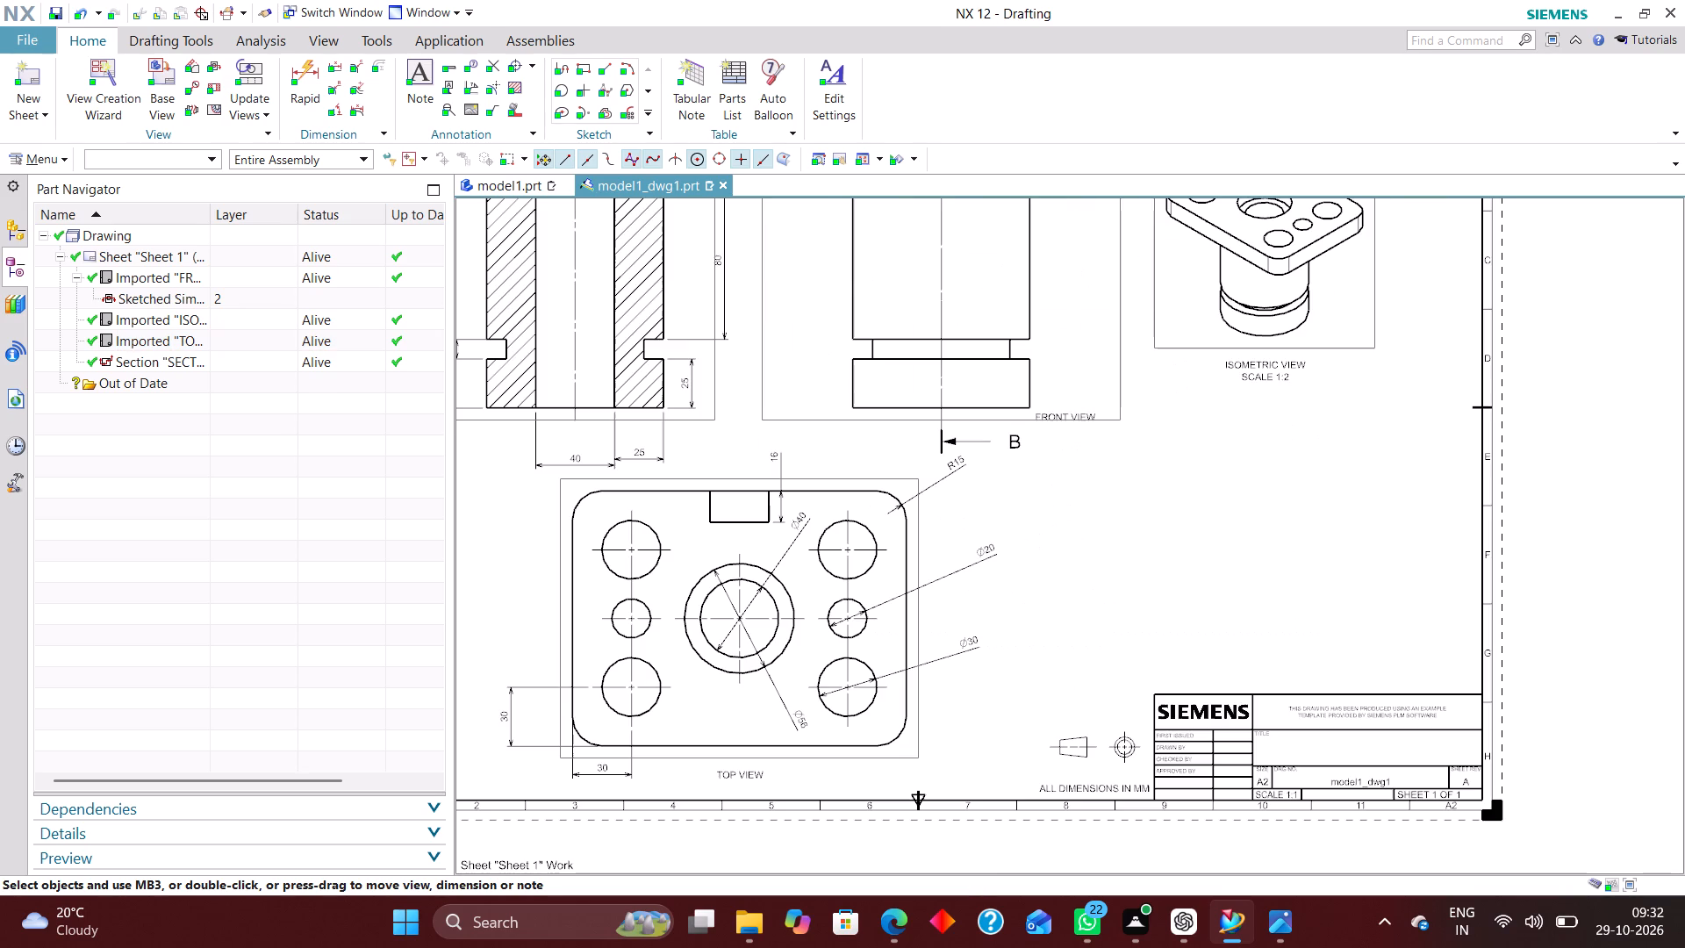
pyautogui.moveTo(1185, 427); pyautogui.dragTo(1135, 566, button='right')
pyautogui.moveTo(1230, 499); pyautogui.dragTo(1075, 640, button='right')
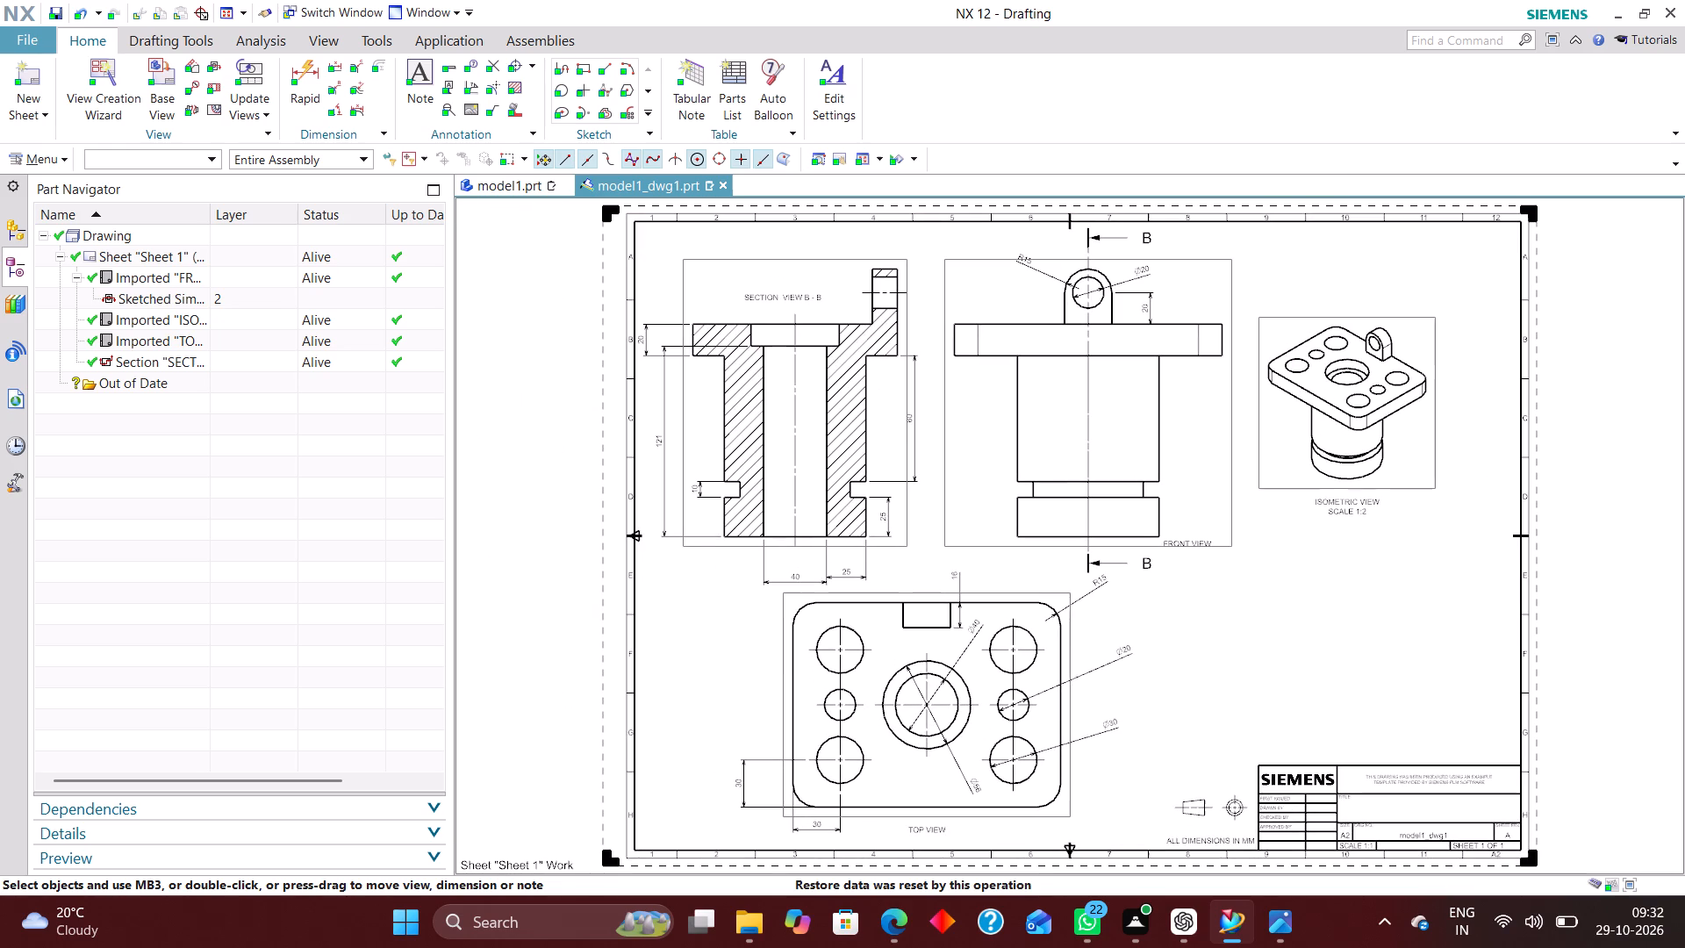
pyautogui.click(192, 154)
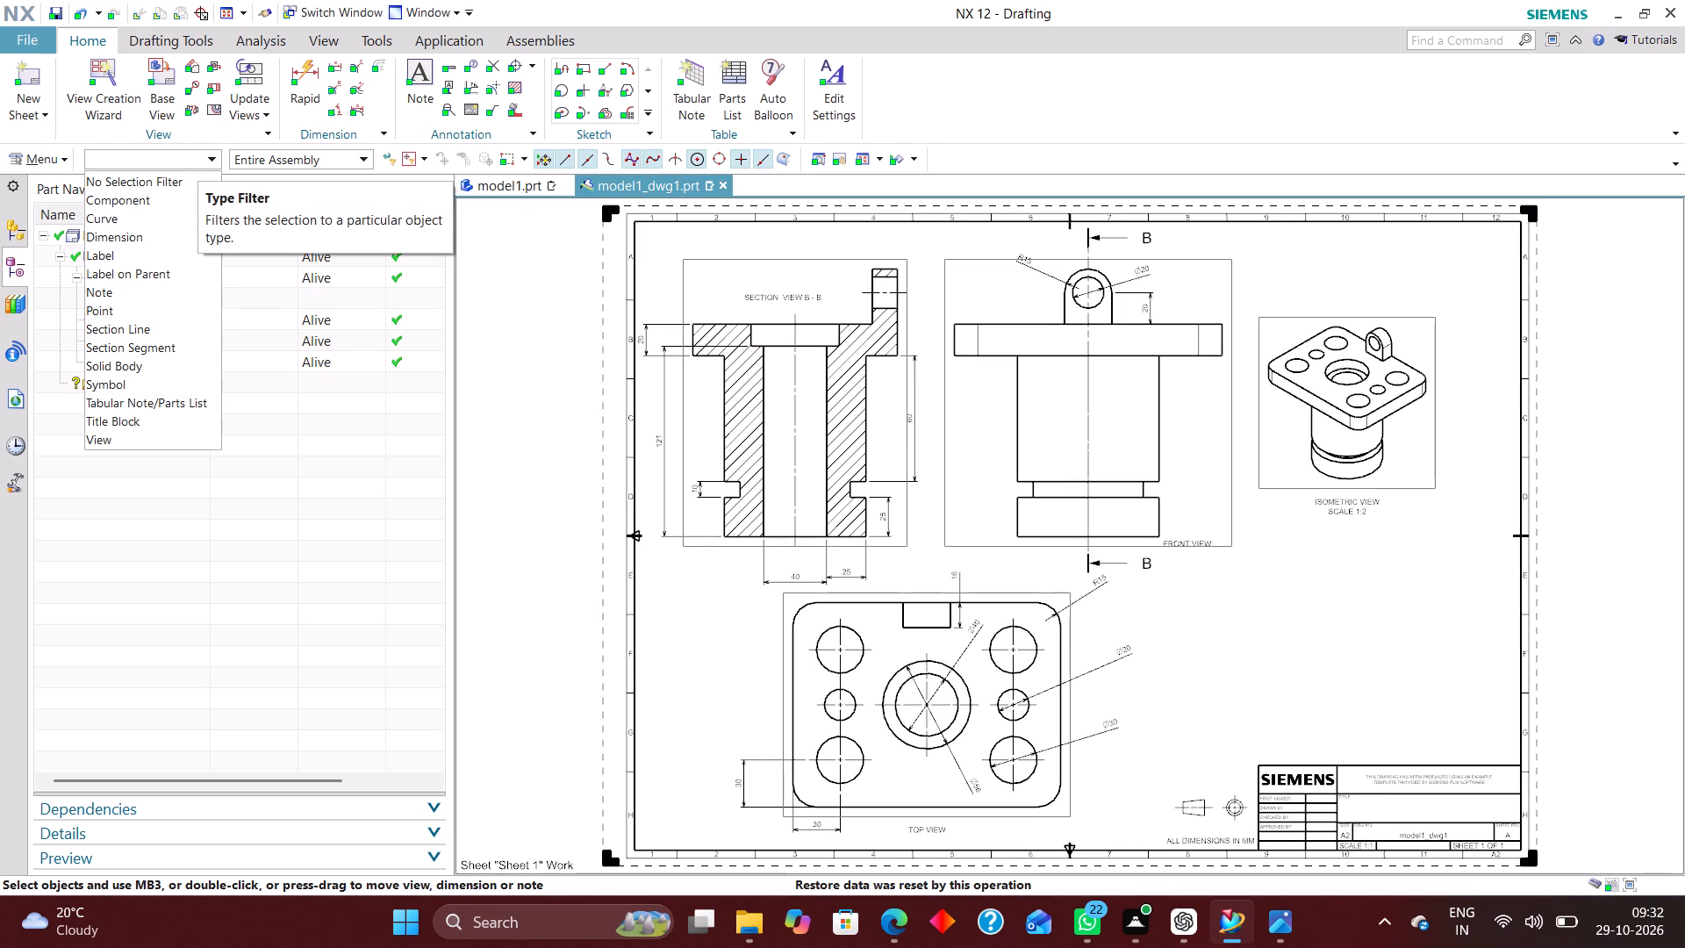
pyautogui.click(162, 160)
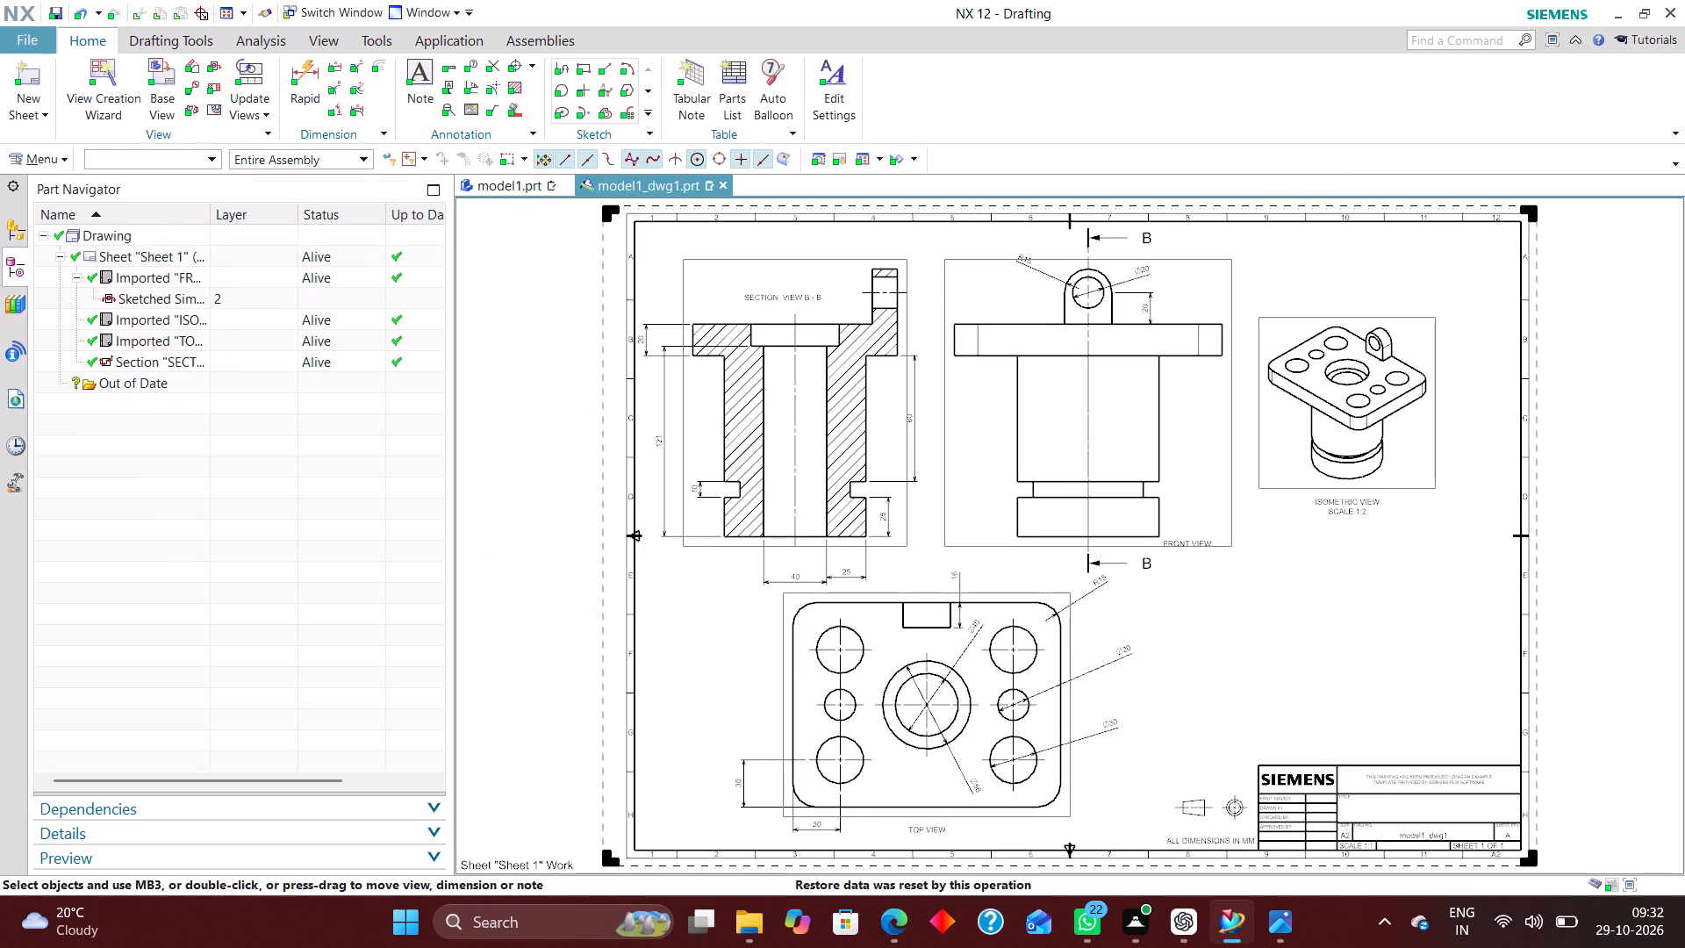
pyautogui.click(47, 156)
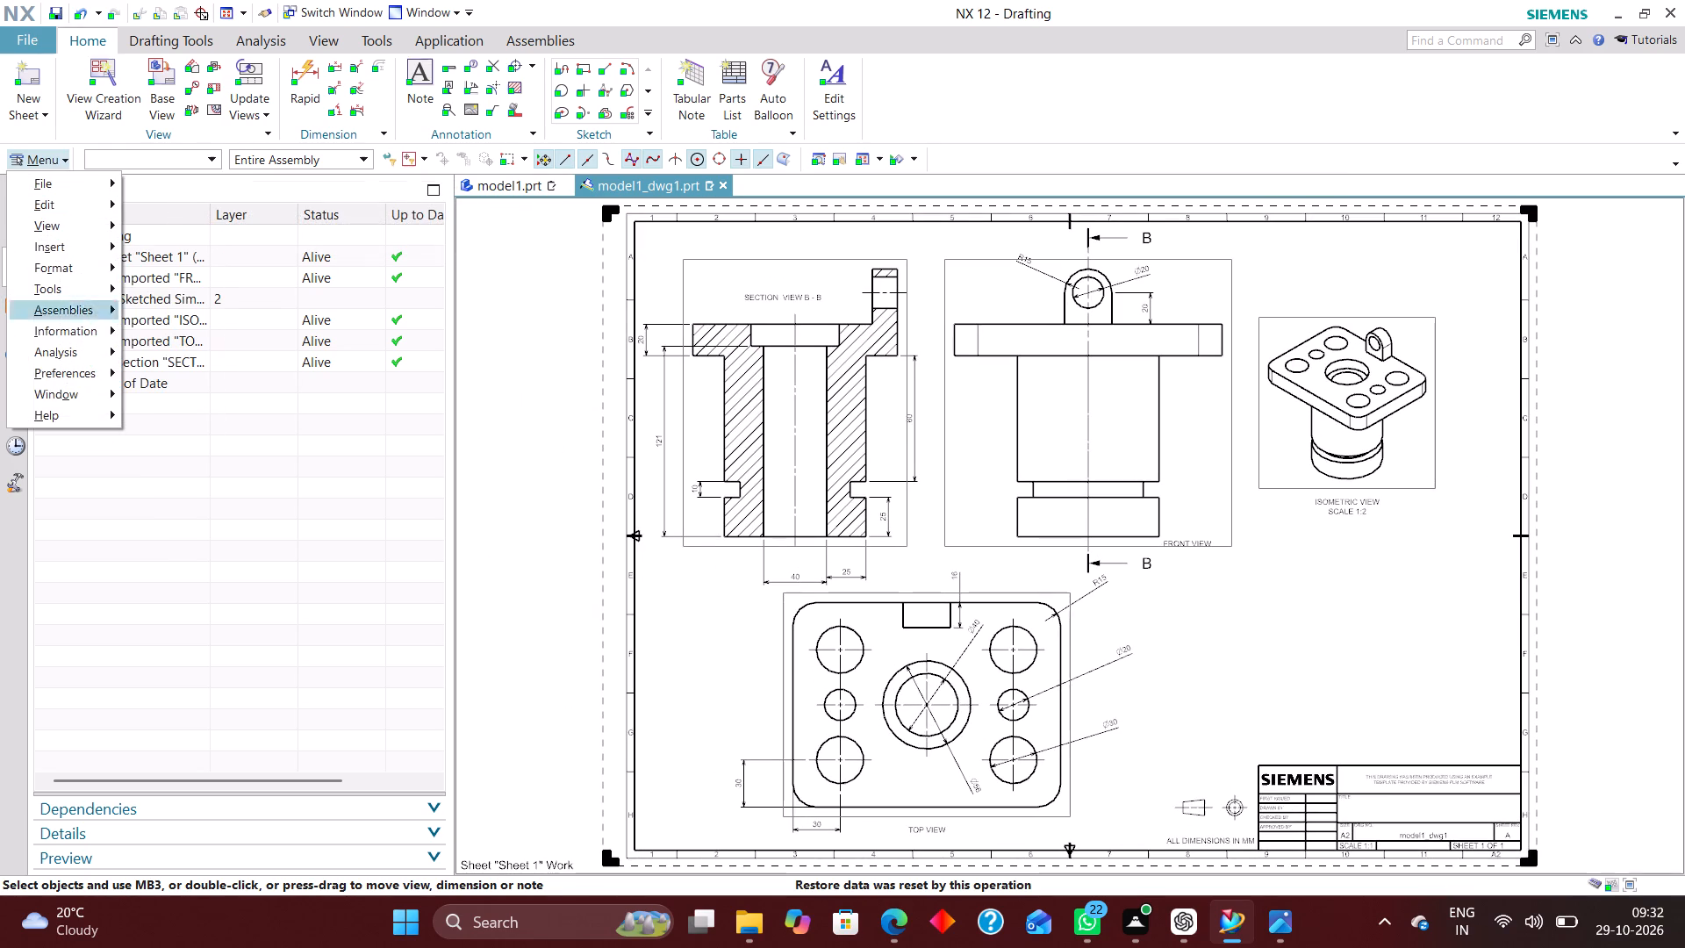
# Turn off the display of view borders in the drafting preferences' view workflow settings.
pyautogui.click(88, 371)
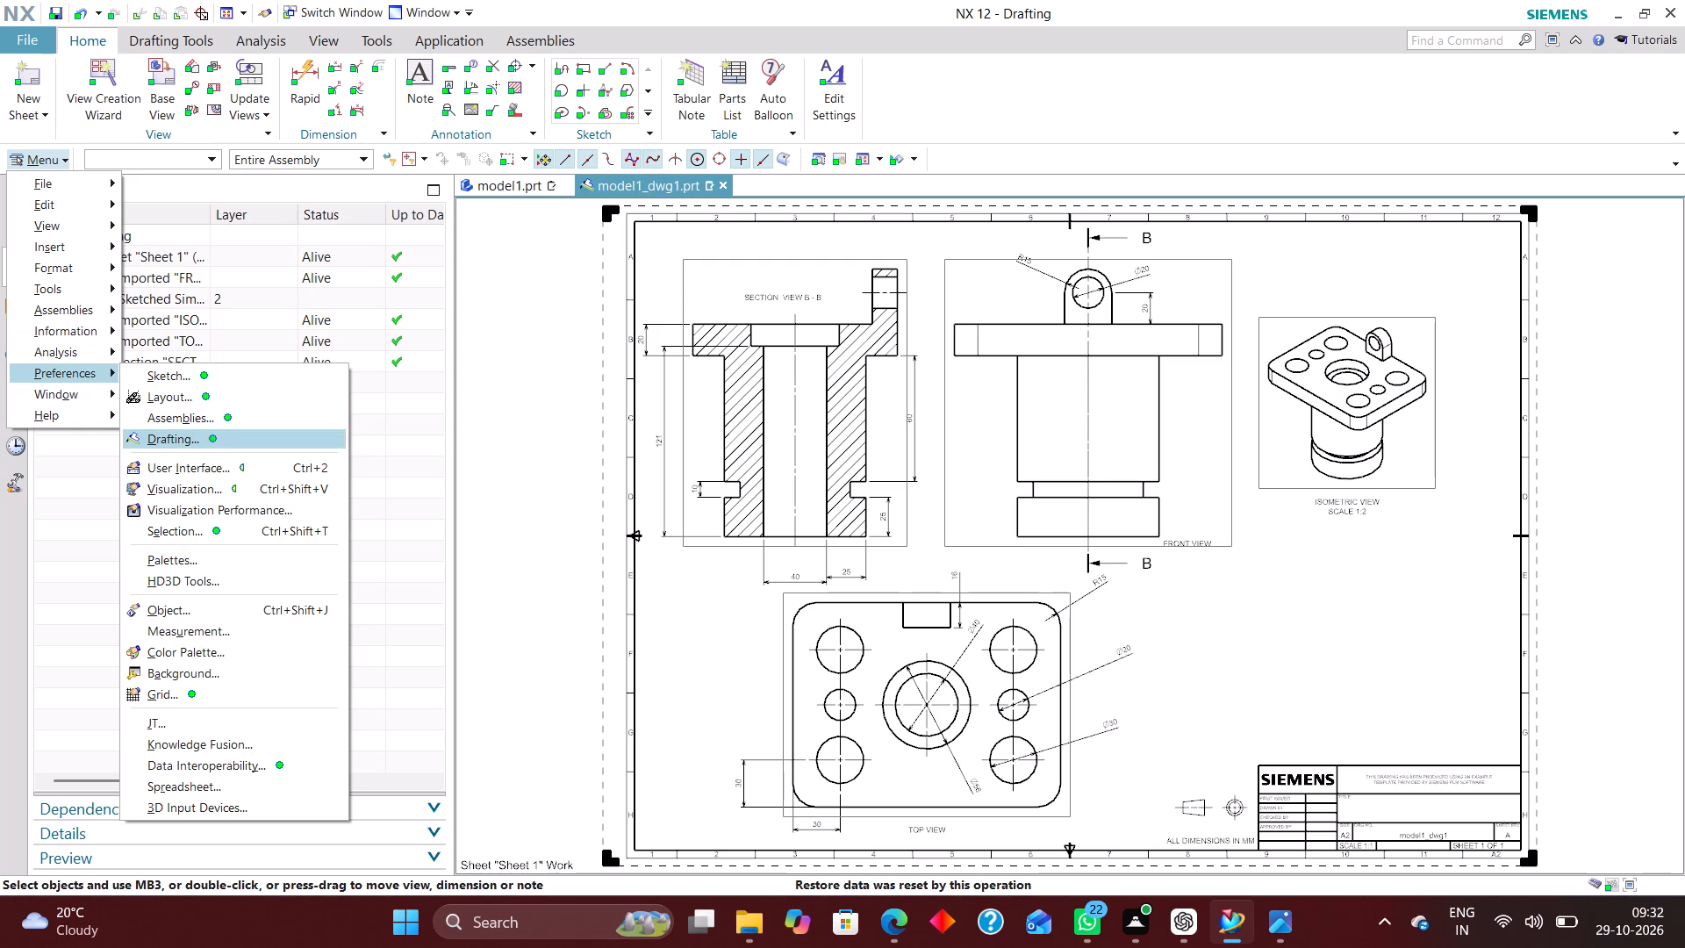
pyautogui.click(183, 434)
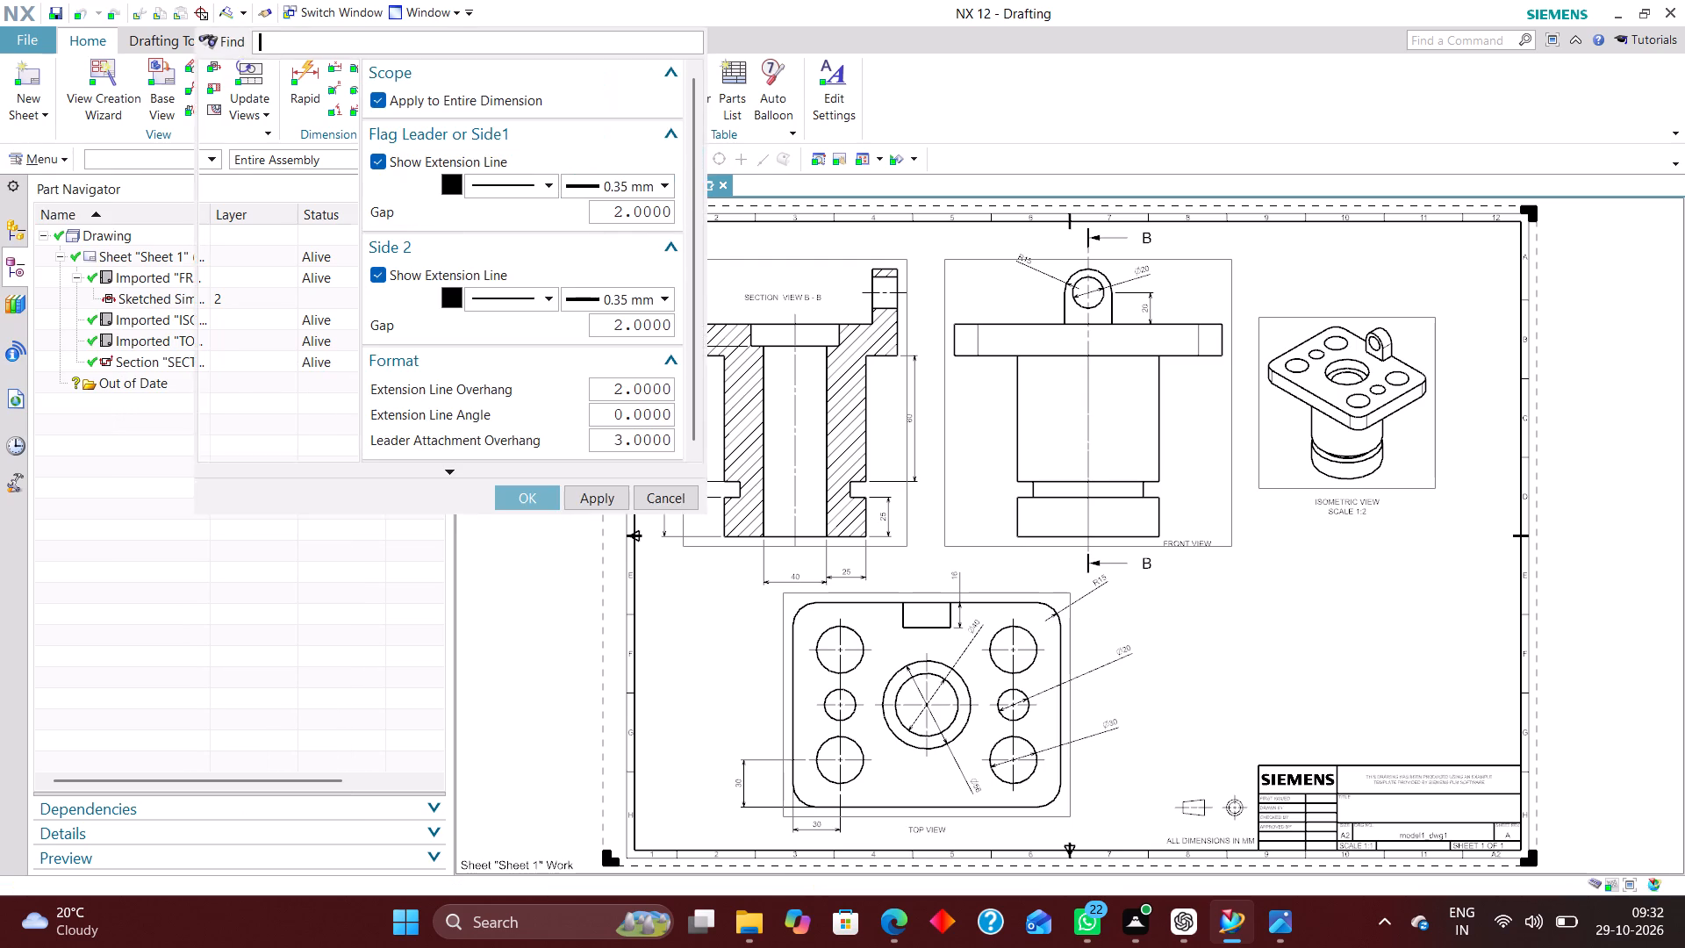
pyautogui.scroll(-4, 401, 362)
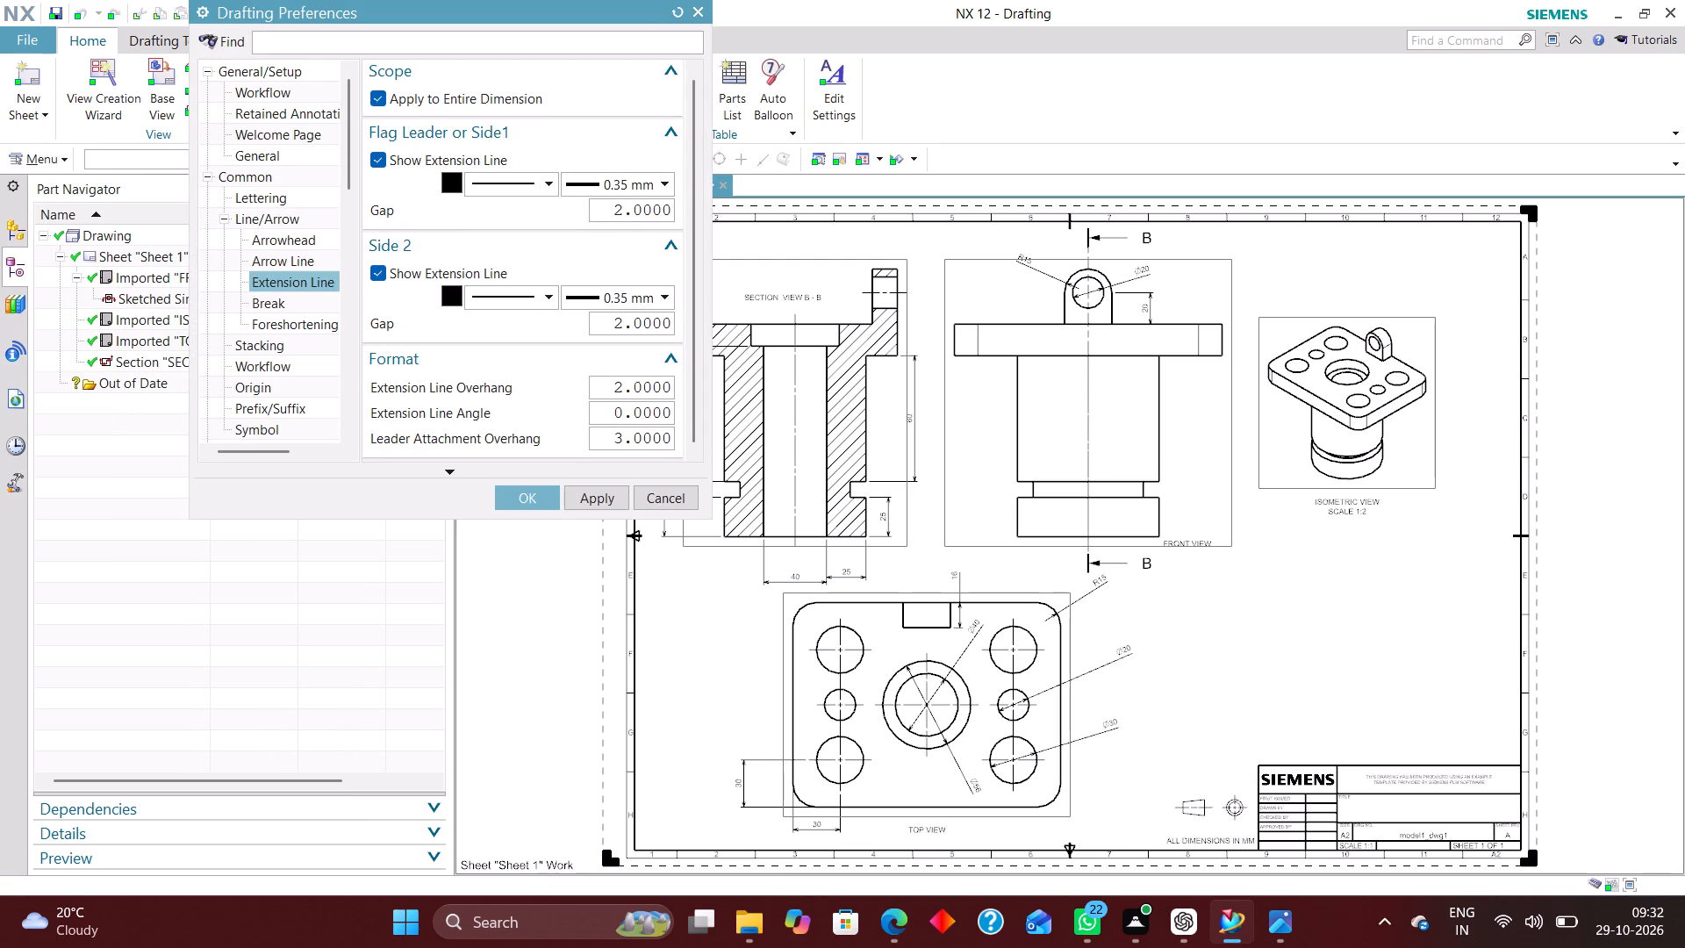
pyautogui.scroll(-2, 273, 391)
pyautogui.scroll(1, 287, 327)
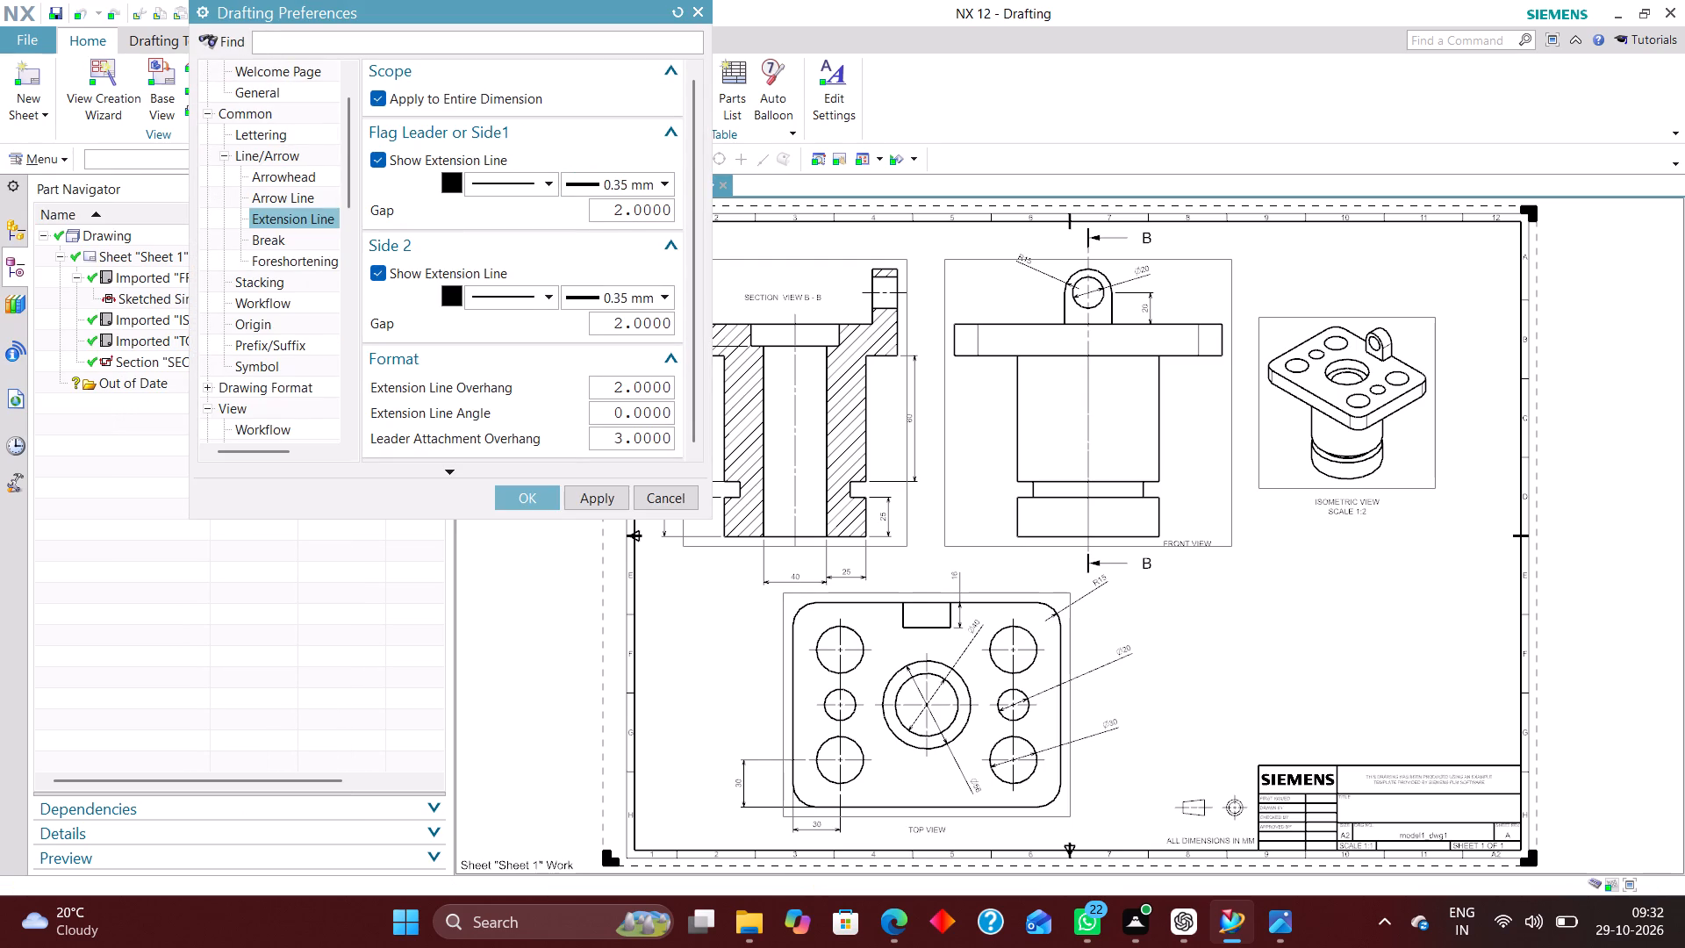
pyautogui.scroll(2, 276, 380)
pyautogui.scroll(-2, 276, 378)
pyautogui.click(281, 341)
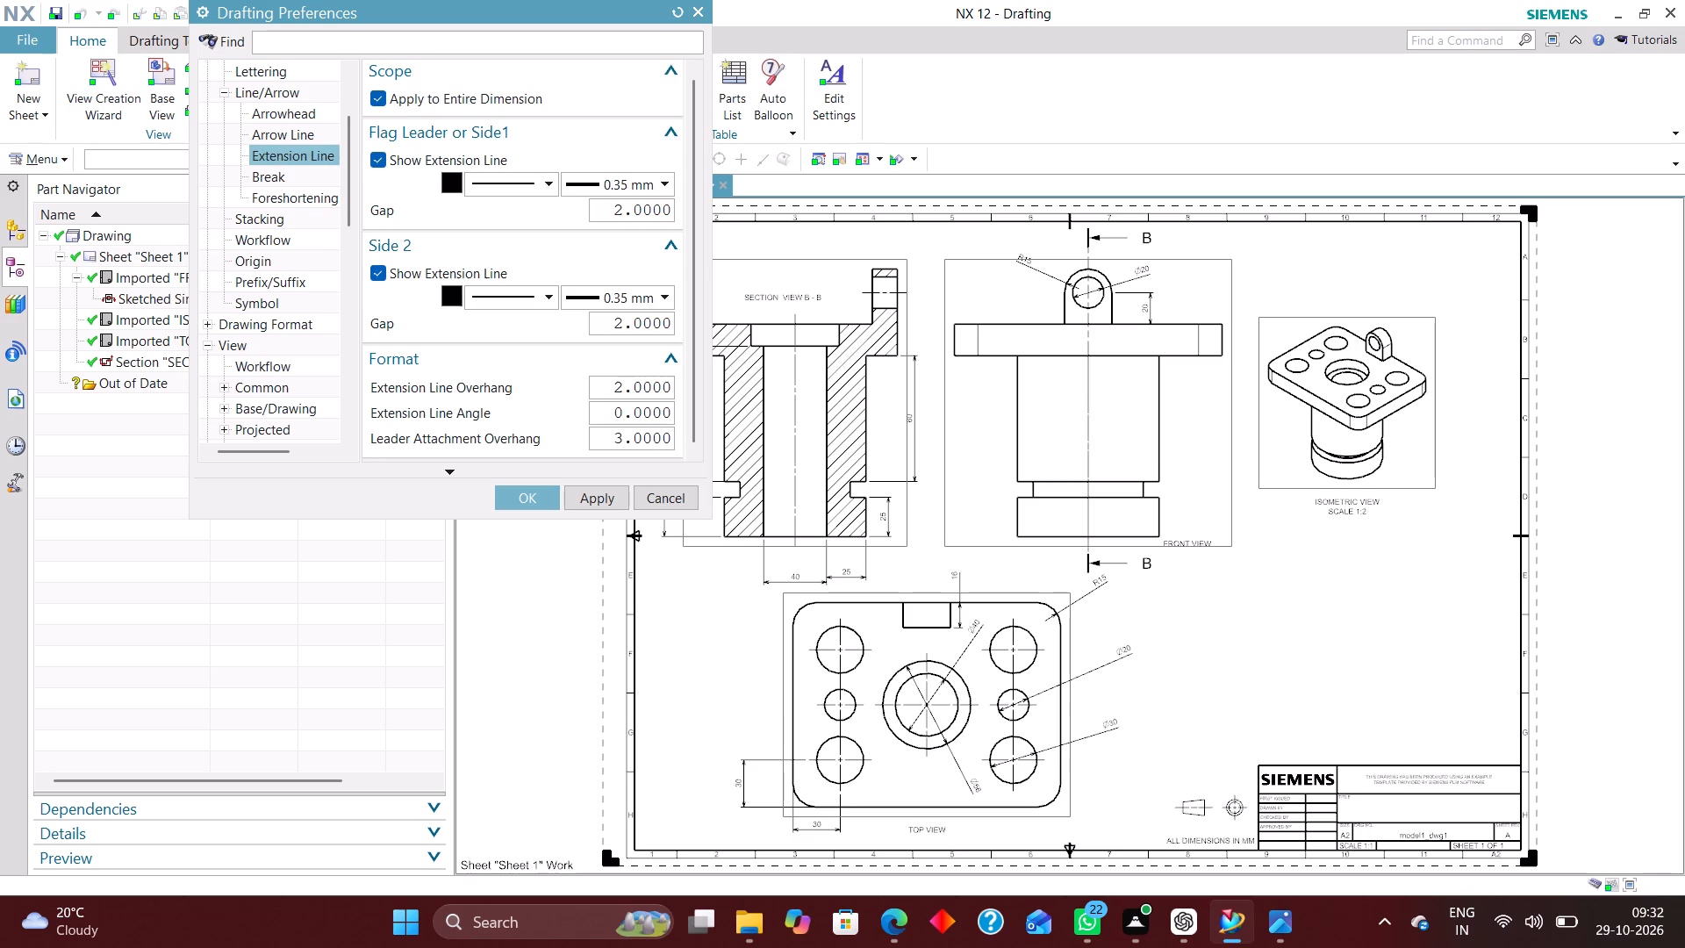
pyautogui.click(291, 362)
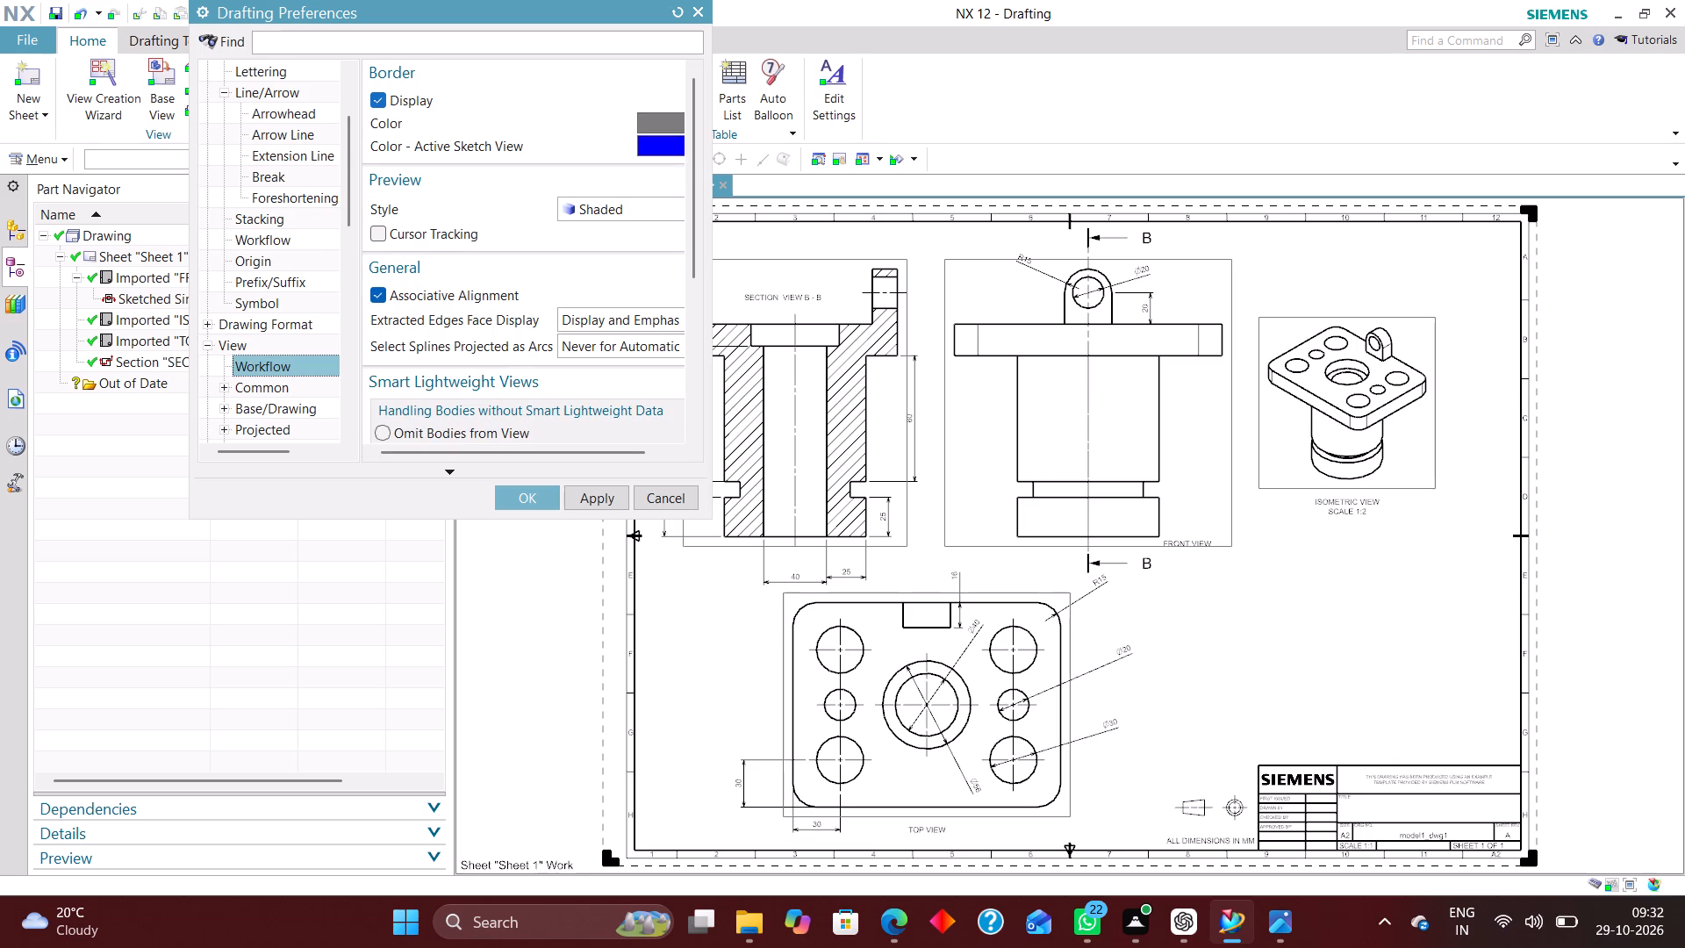
pyautogui.click(387, 103)
pyautogui.click(517, 493)
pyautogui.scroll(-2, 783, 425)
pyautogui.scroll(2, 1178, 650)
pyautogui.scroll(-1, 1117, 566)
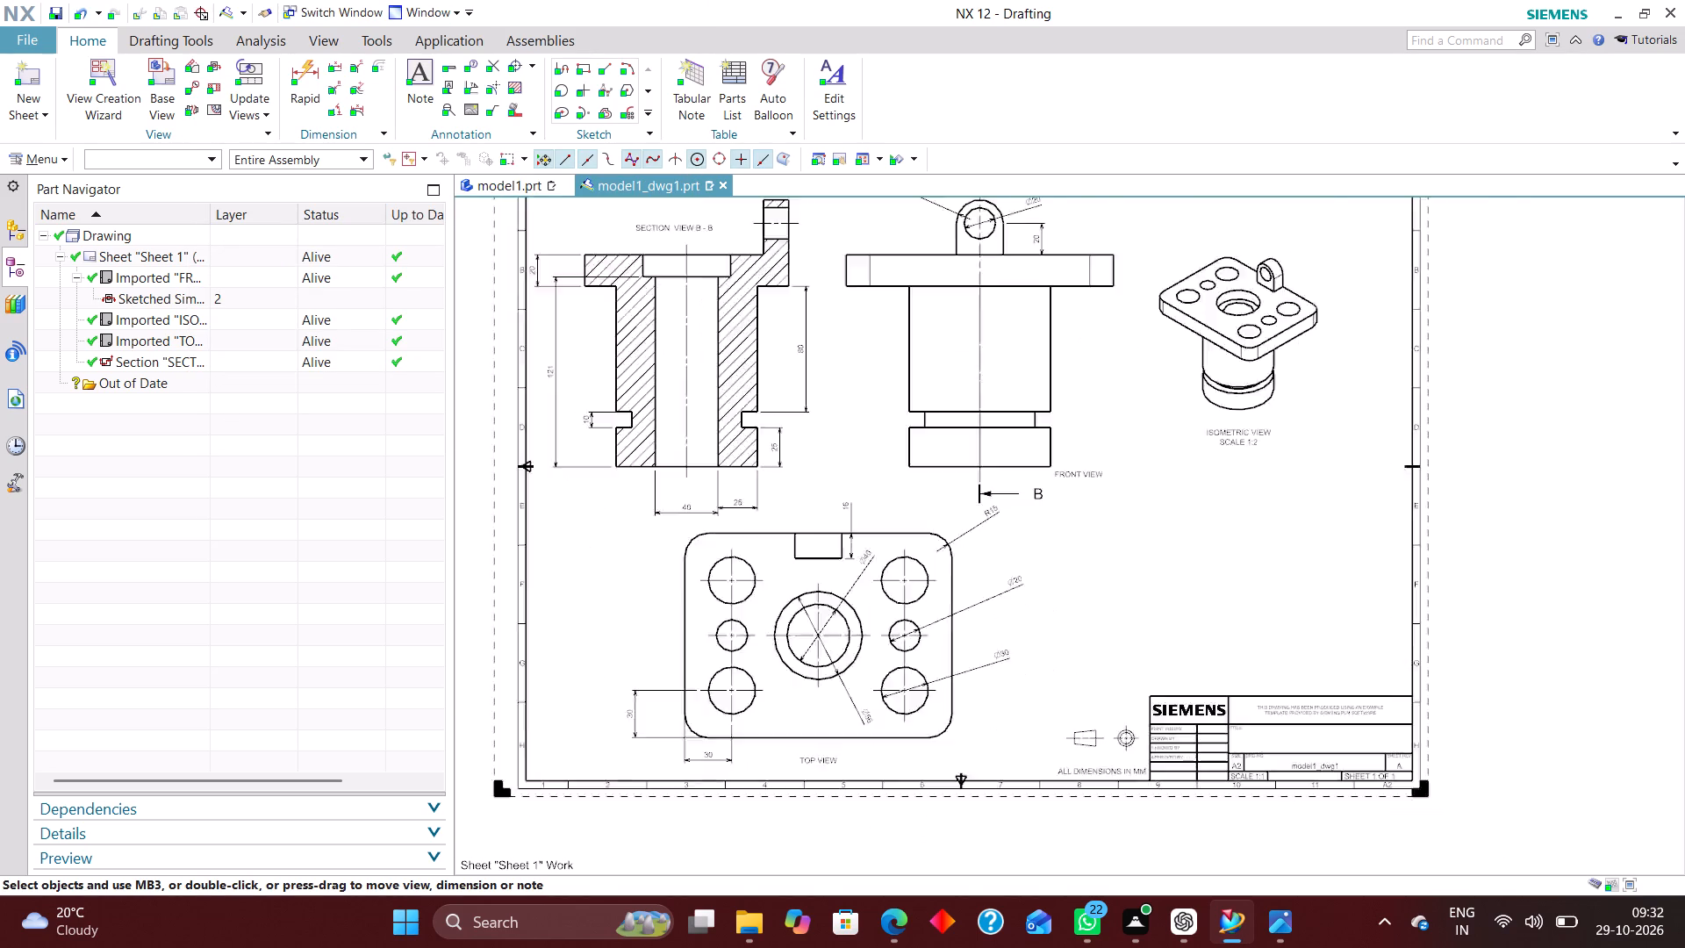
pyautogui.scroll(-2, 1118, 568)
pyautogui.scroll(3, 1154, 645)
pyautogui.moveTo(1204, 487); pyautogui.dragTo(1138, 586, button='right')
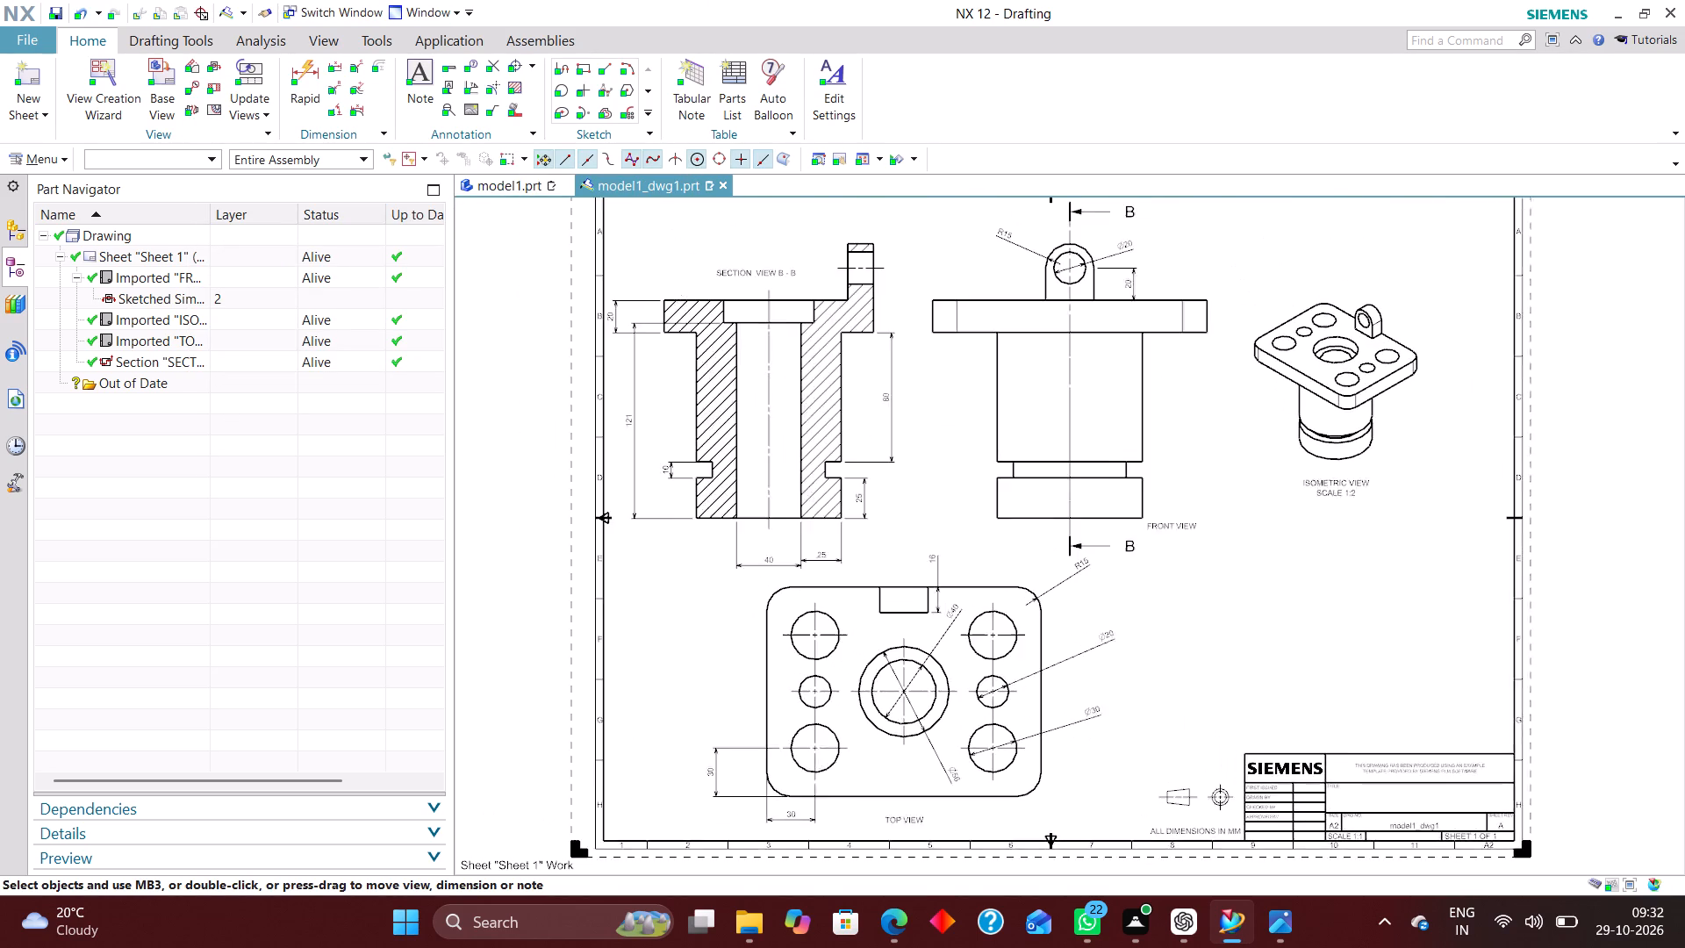
# Make layer 256 selectable in the layer settings.
pyautogui.hotkey('ctrl', 'l')
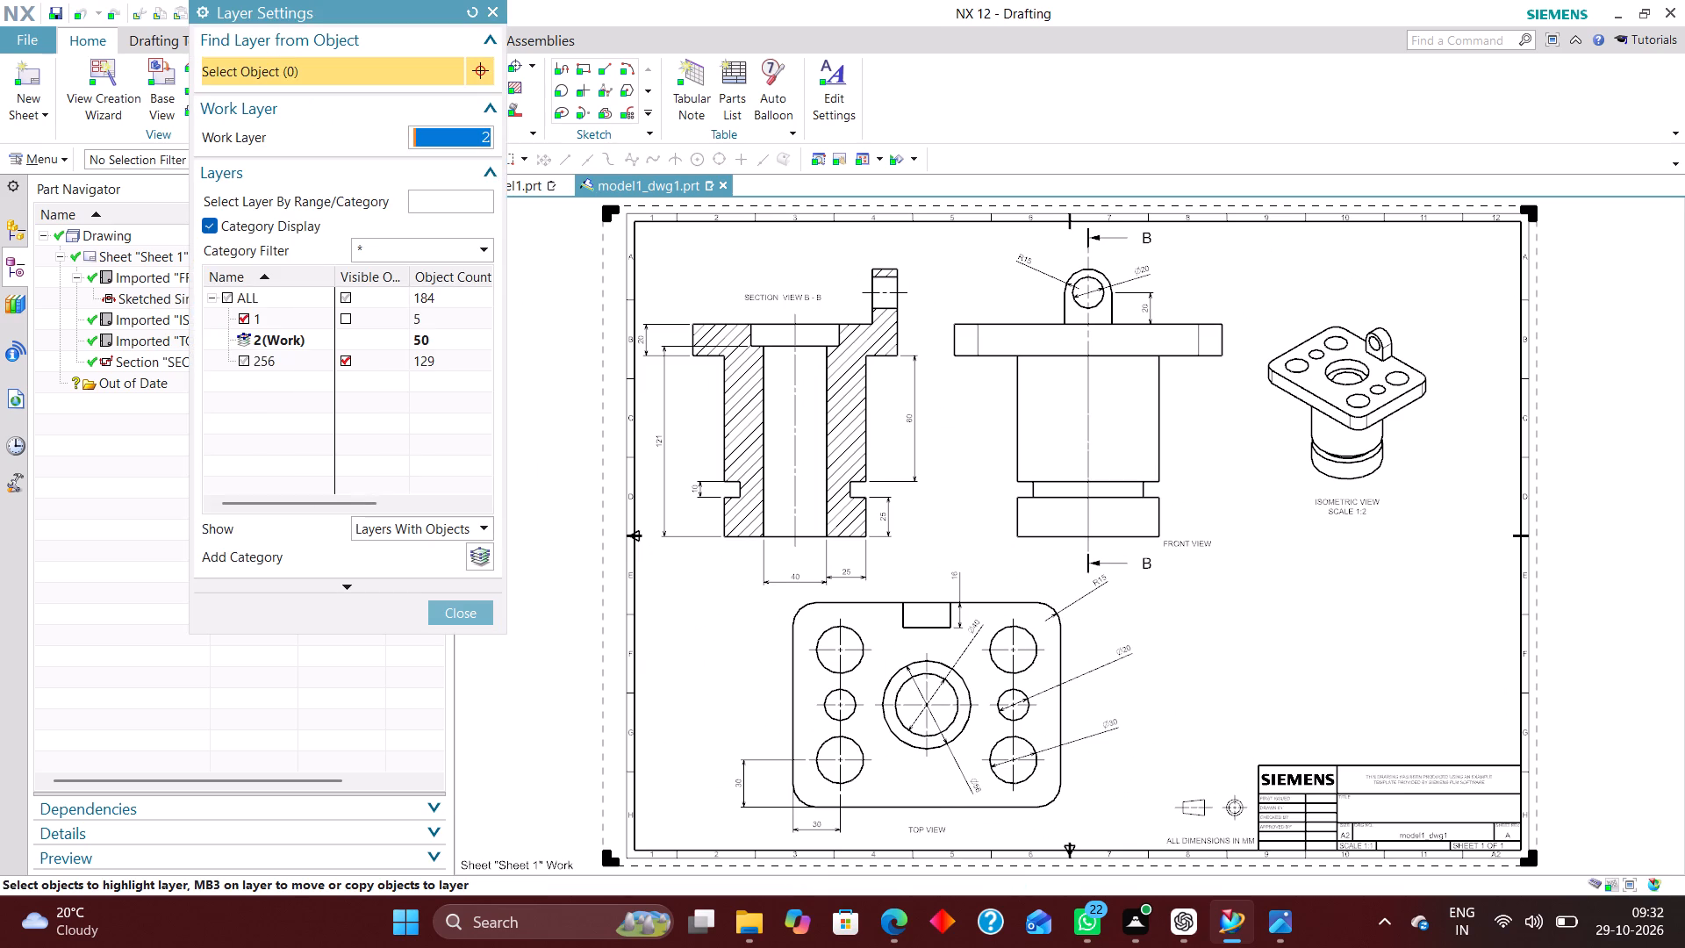
pyautogui.click(246, 356)
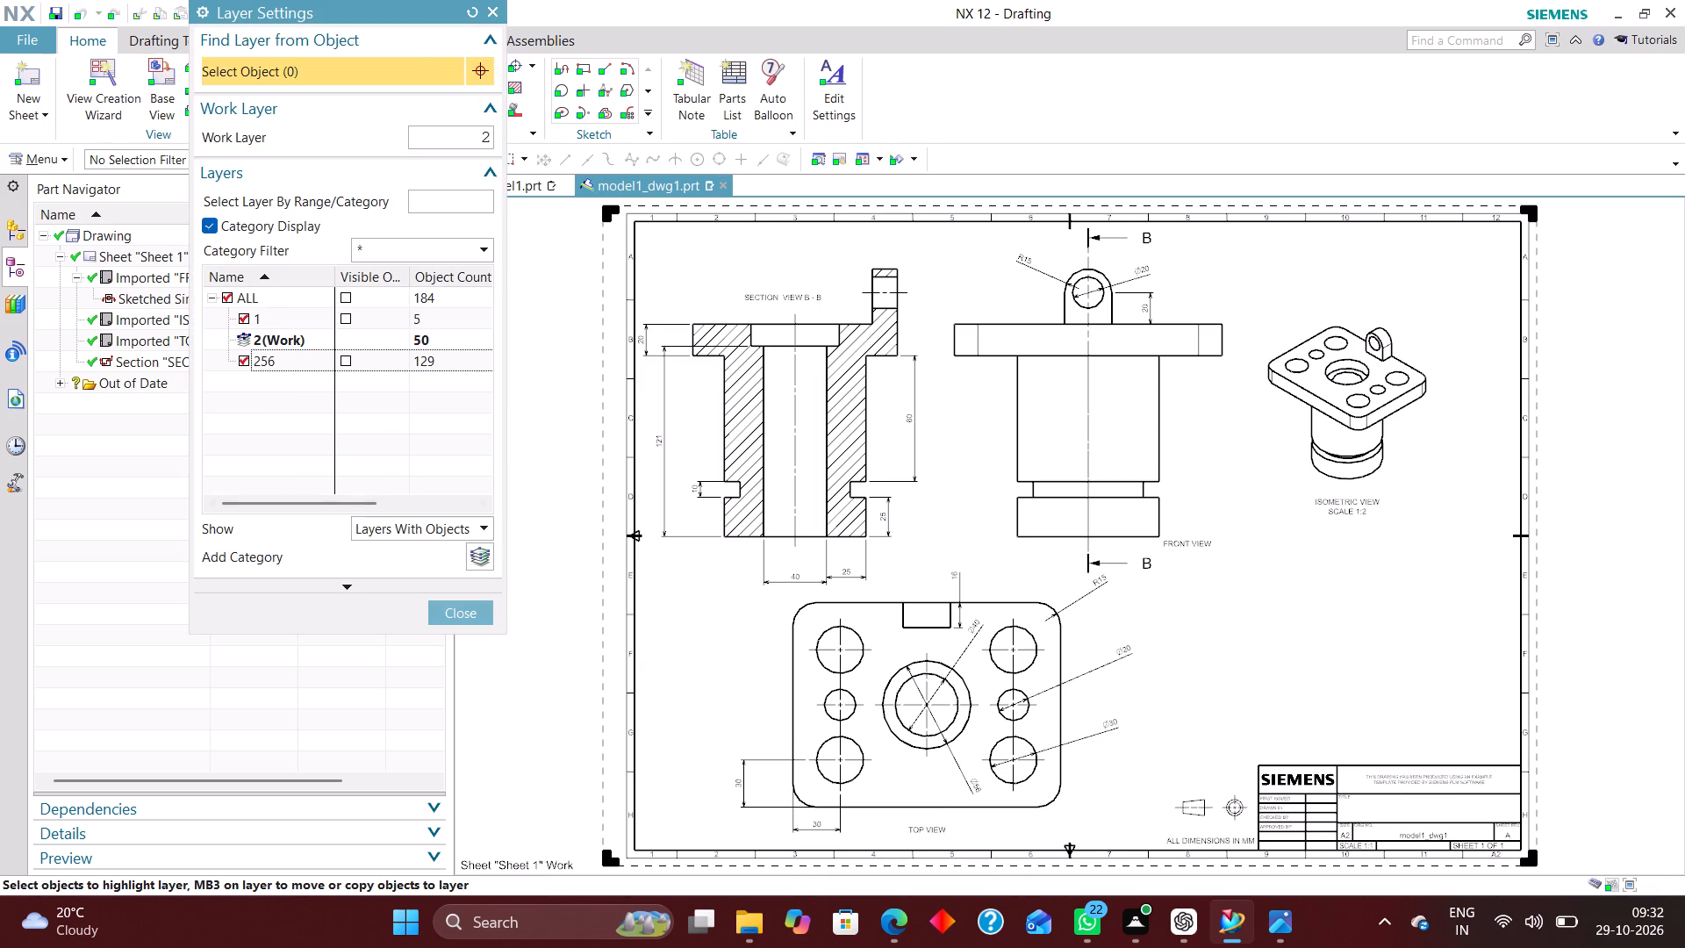
pyautogui.click(473, 611)
# Edit the title block's definition and unlock the empty cells Label10, Label11, Label12 and Label13.
pyautogui.rightClick(1268, 801)
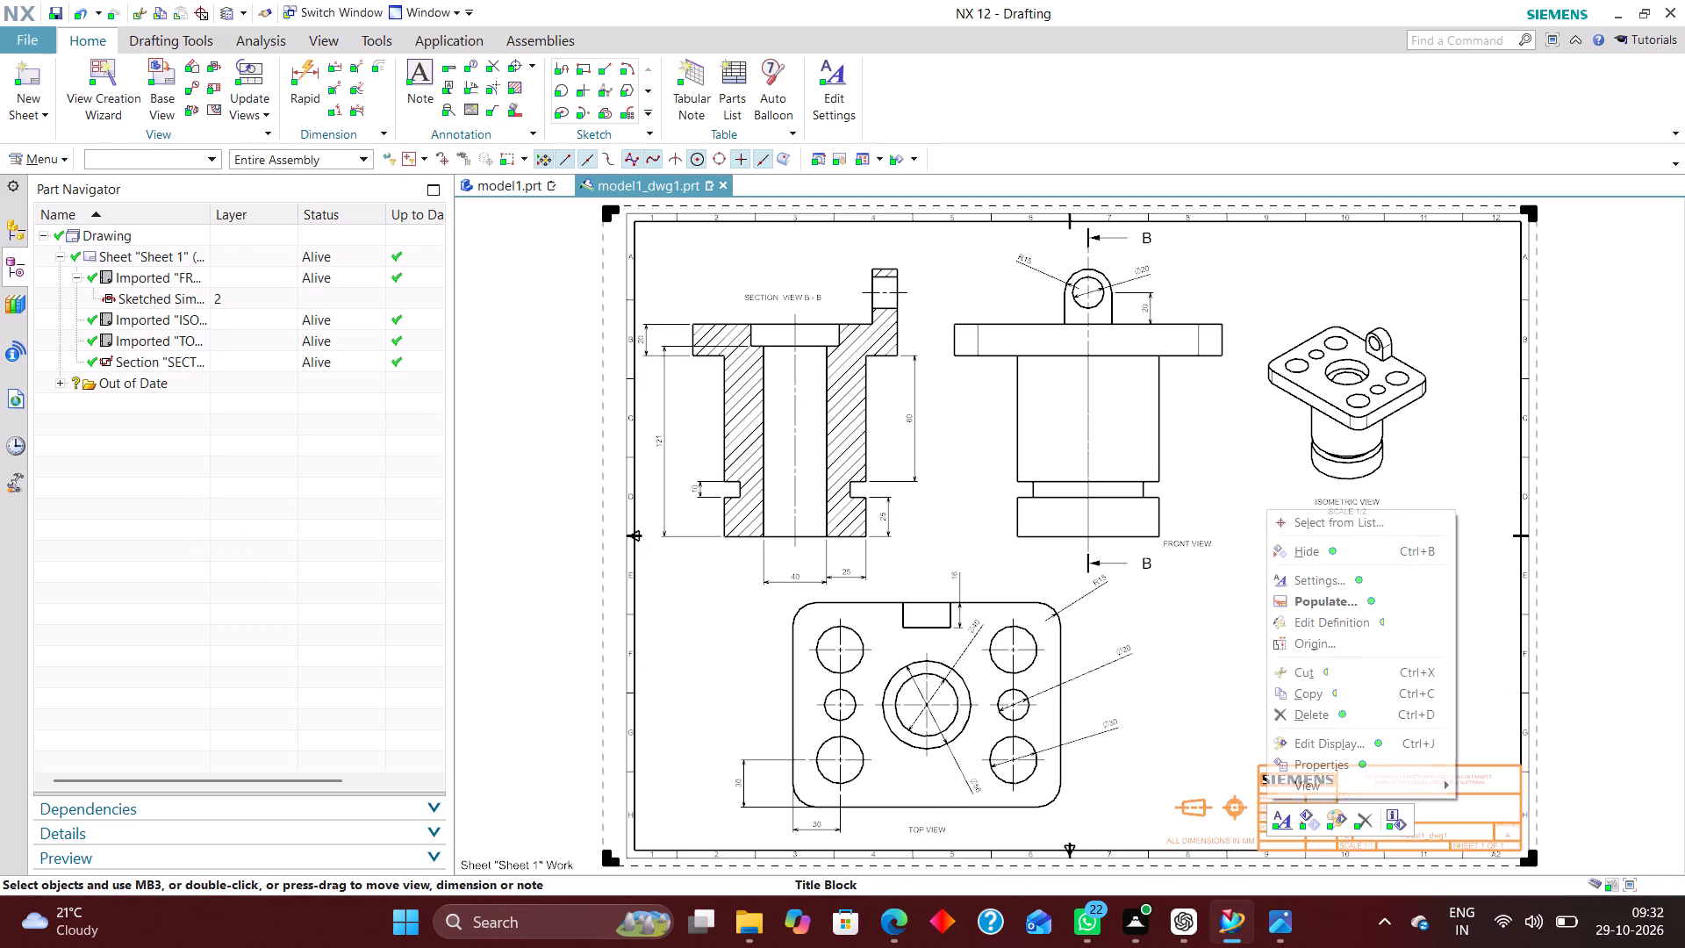
pyautogui.click(1326, 620)
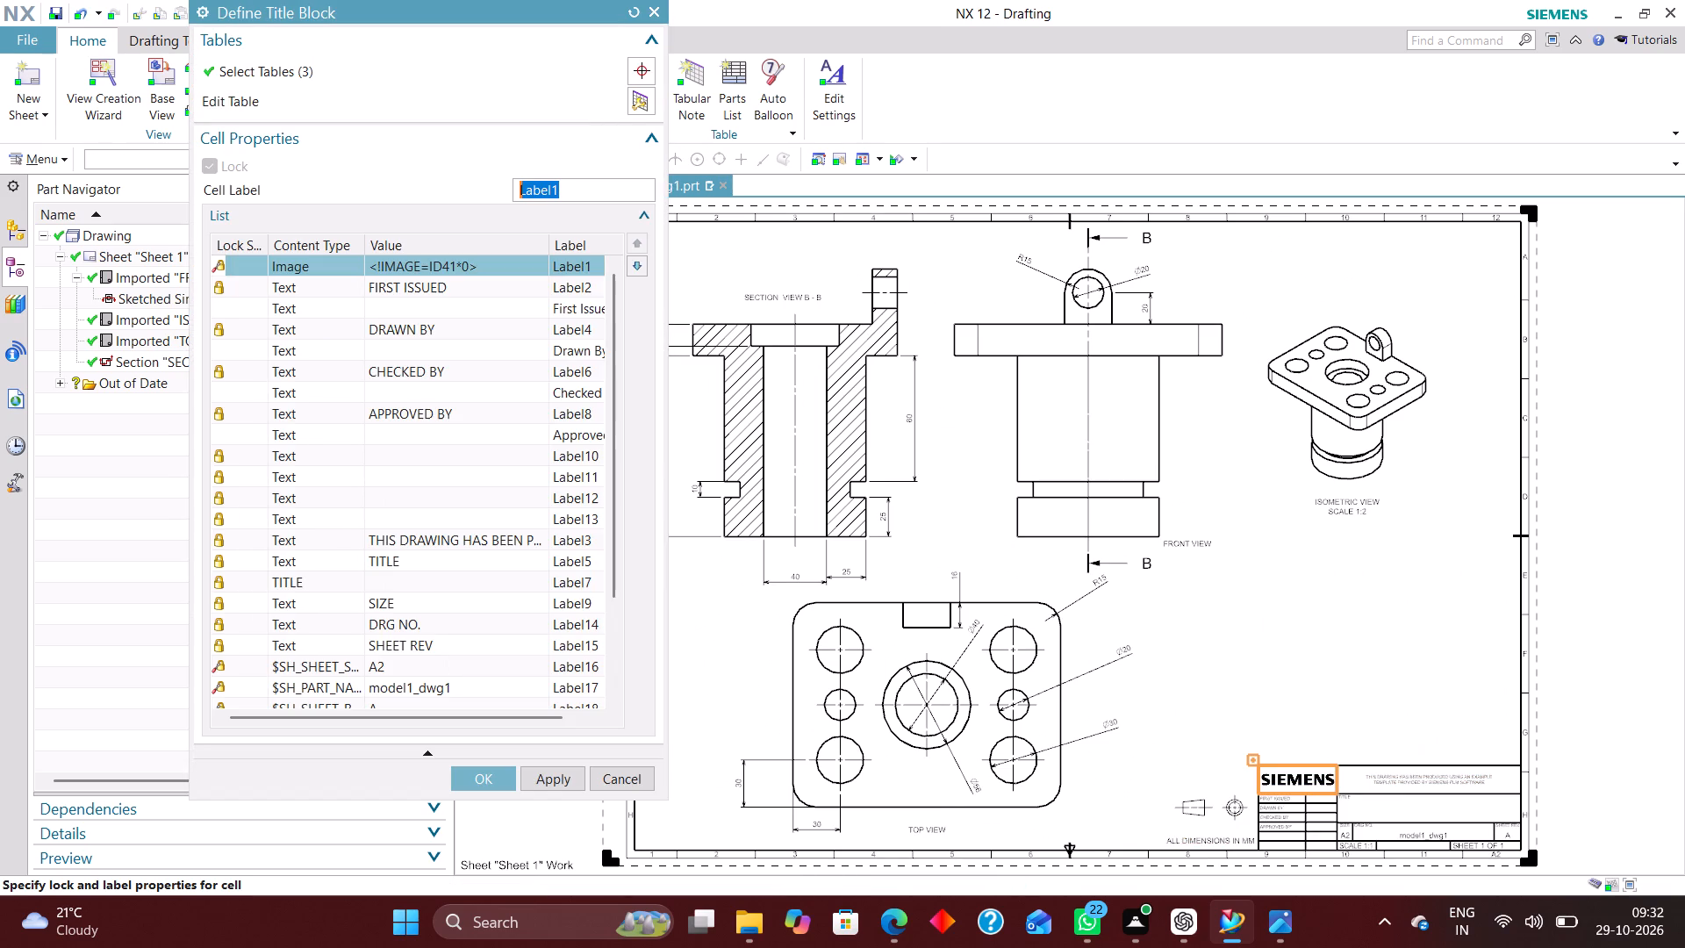
pyautogui.scroll(-1, 283, 384)
pyautogui.click(257, 392)
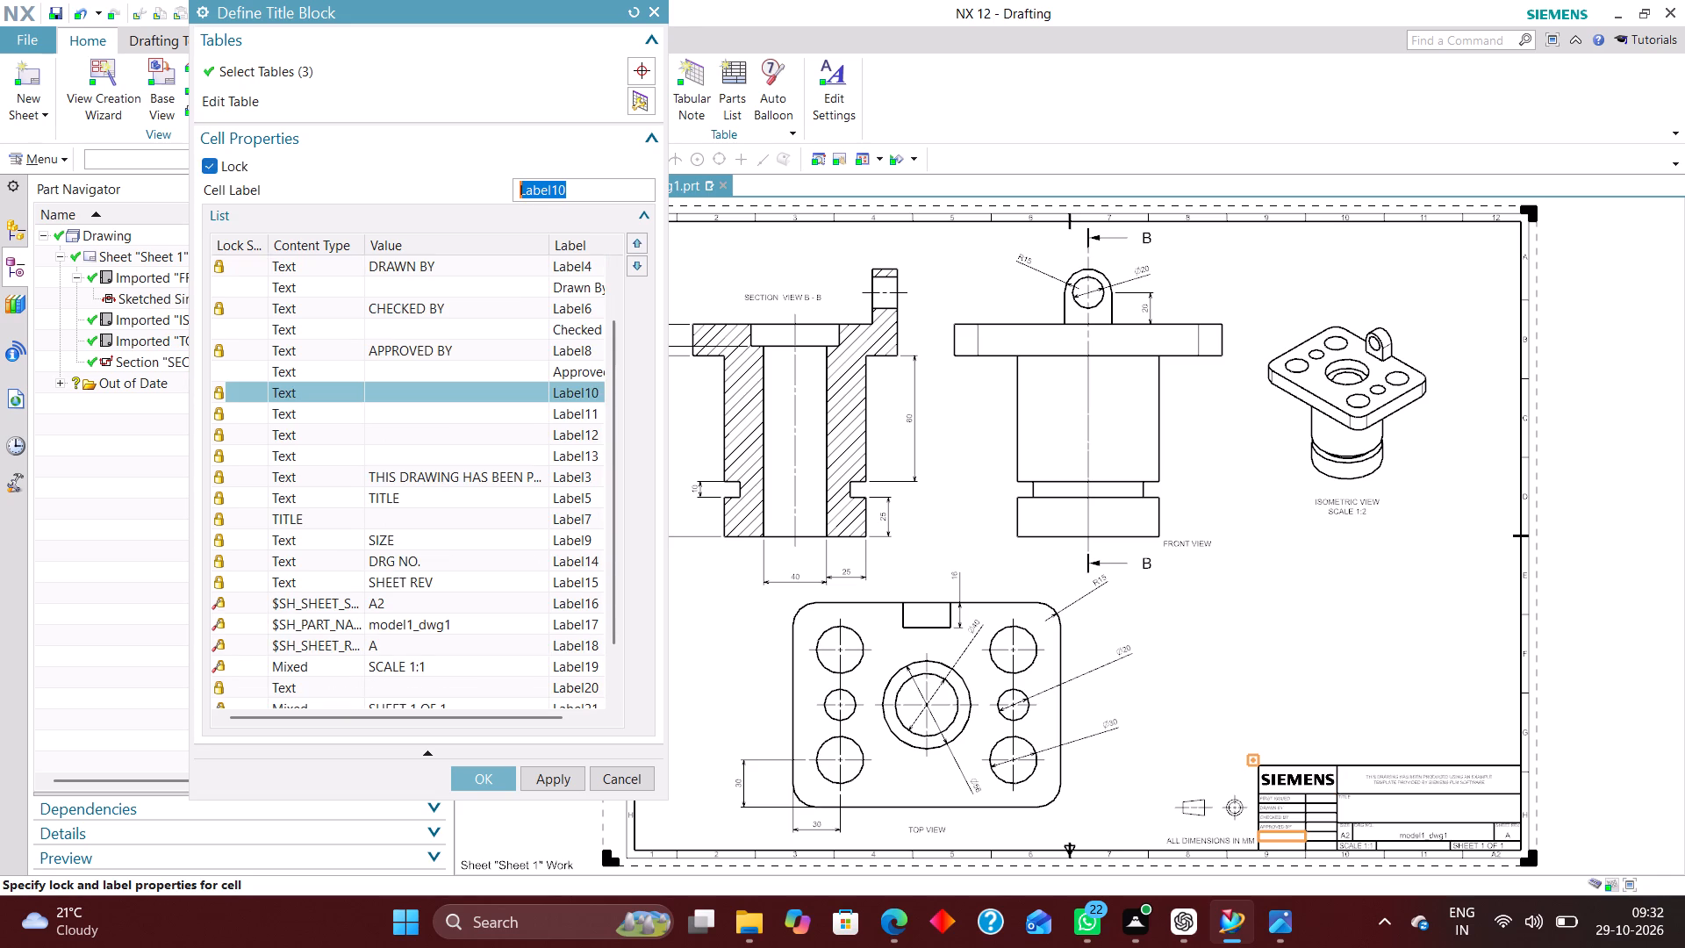
pyautogui.click(211, 160)
pyautogui.click(243, 413)
pyautogui.click(211, 158)
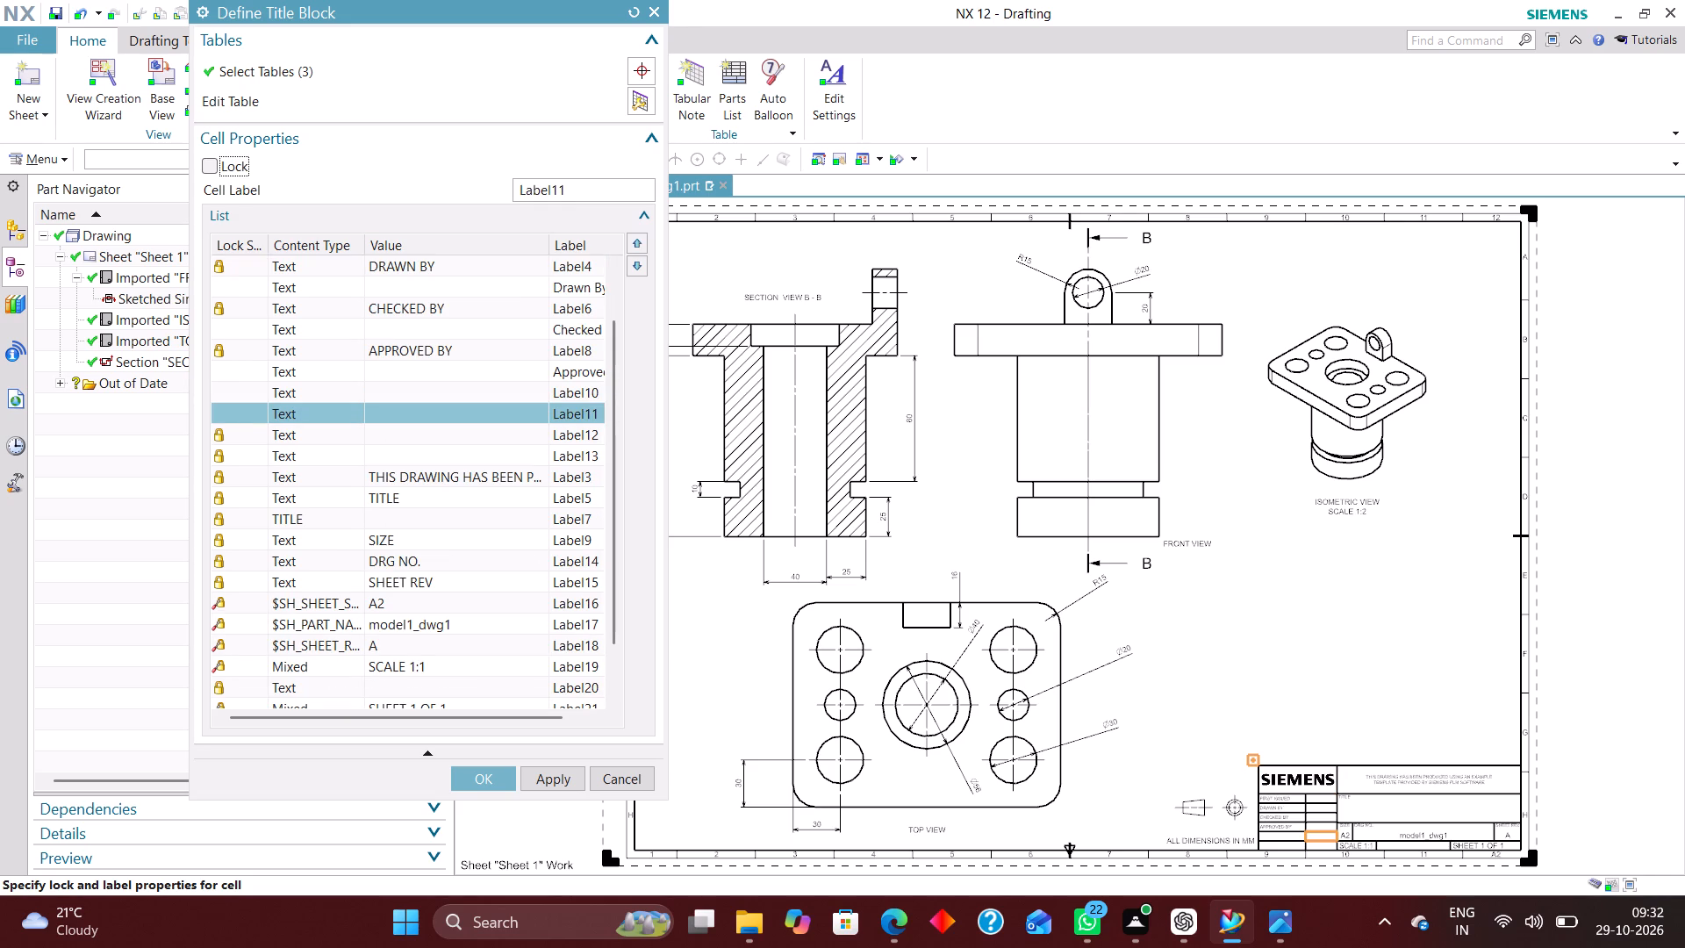
pyautogui.click(242, 433)
pyautogui.click(212, 161)
pyautogui.click(246, 450)
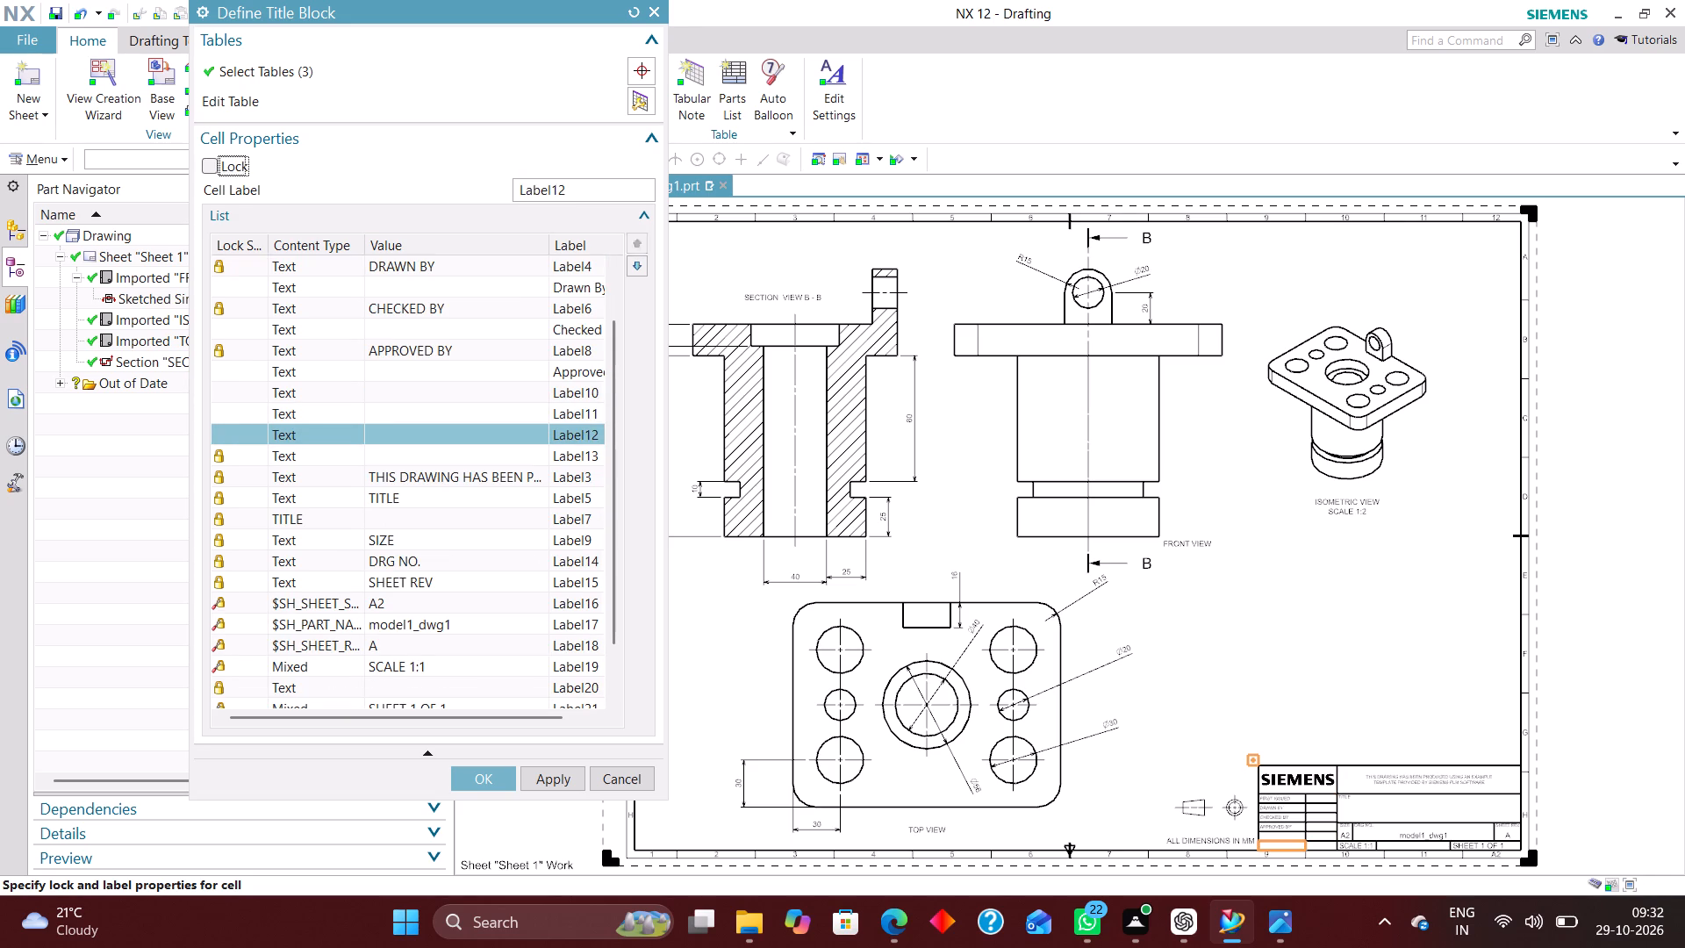
pyautogui.click(206, 163)
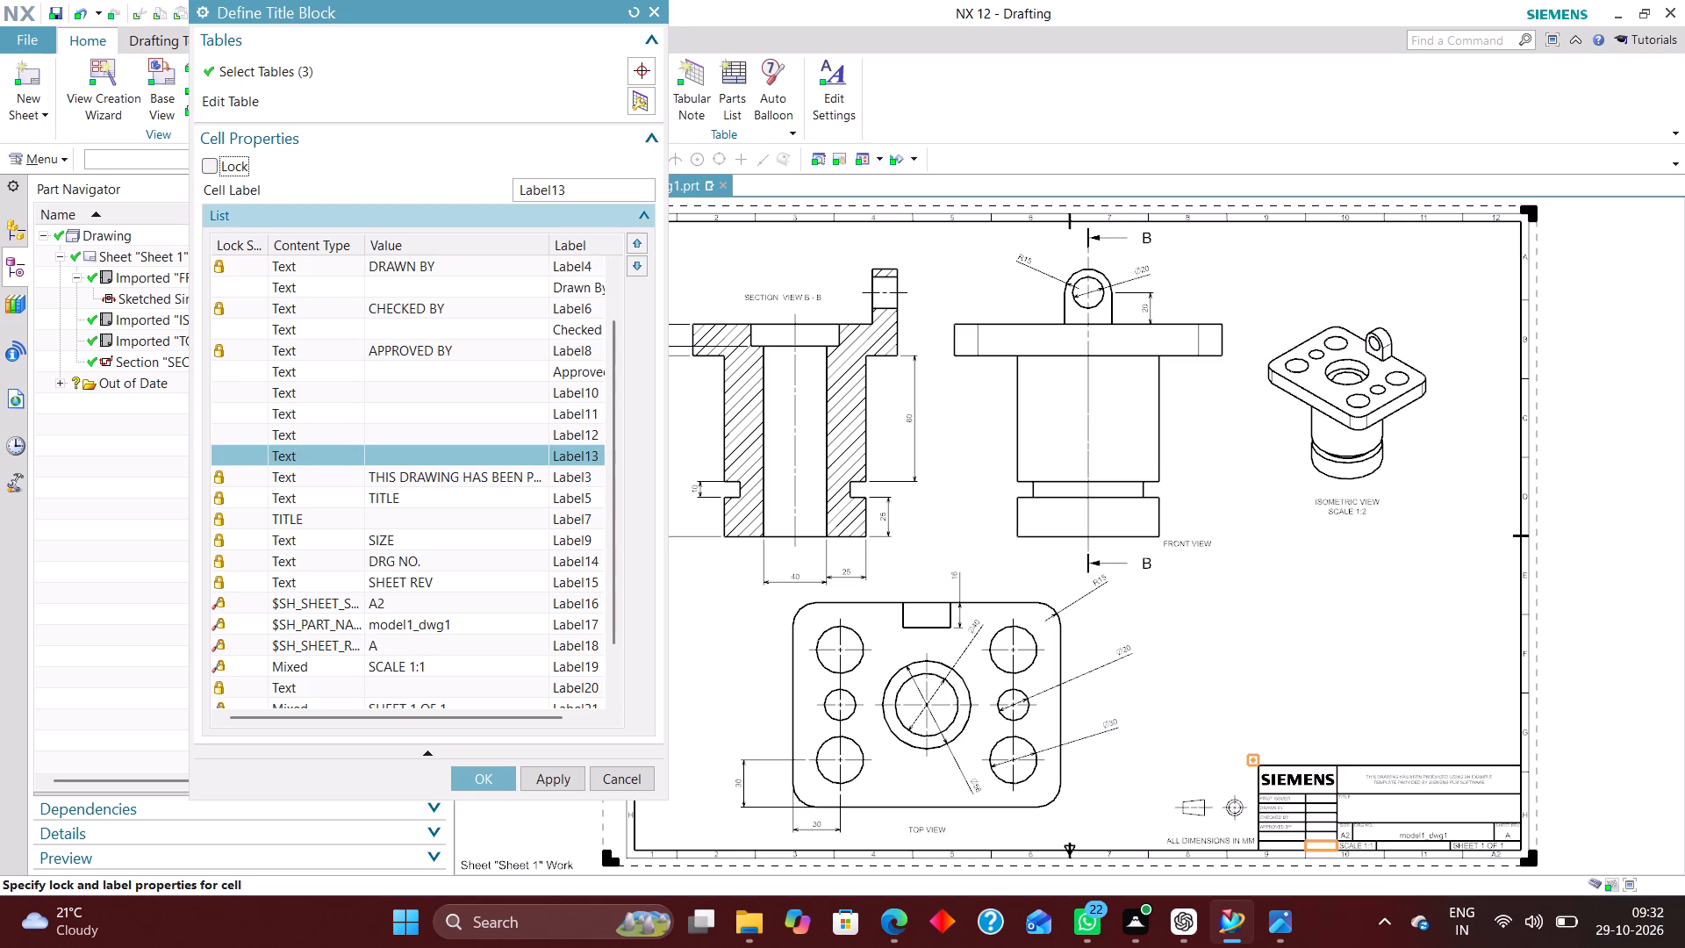
# Unlock the title block's title cell Label7 and the empty cell Label20, and accept the definition.
pyautogui.click(235, 510)
pyautogui.click(209, 159)
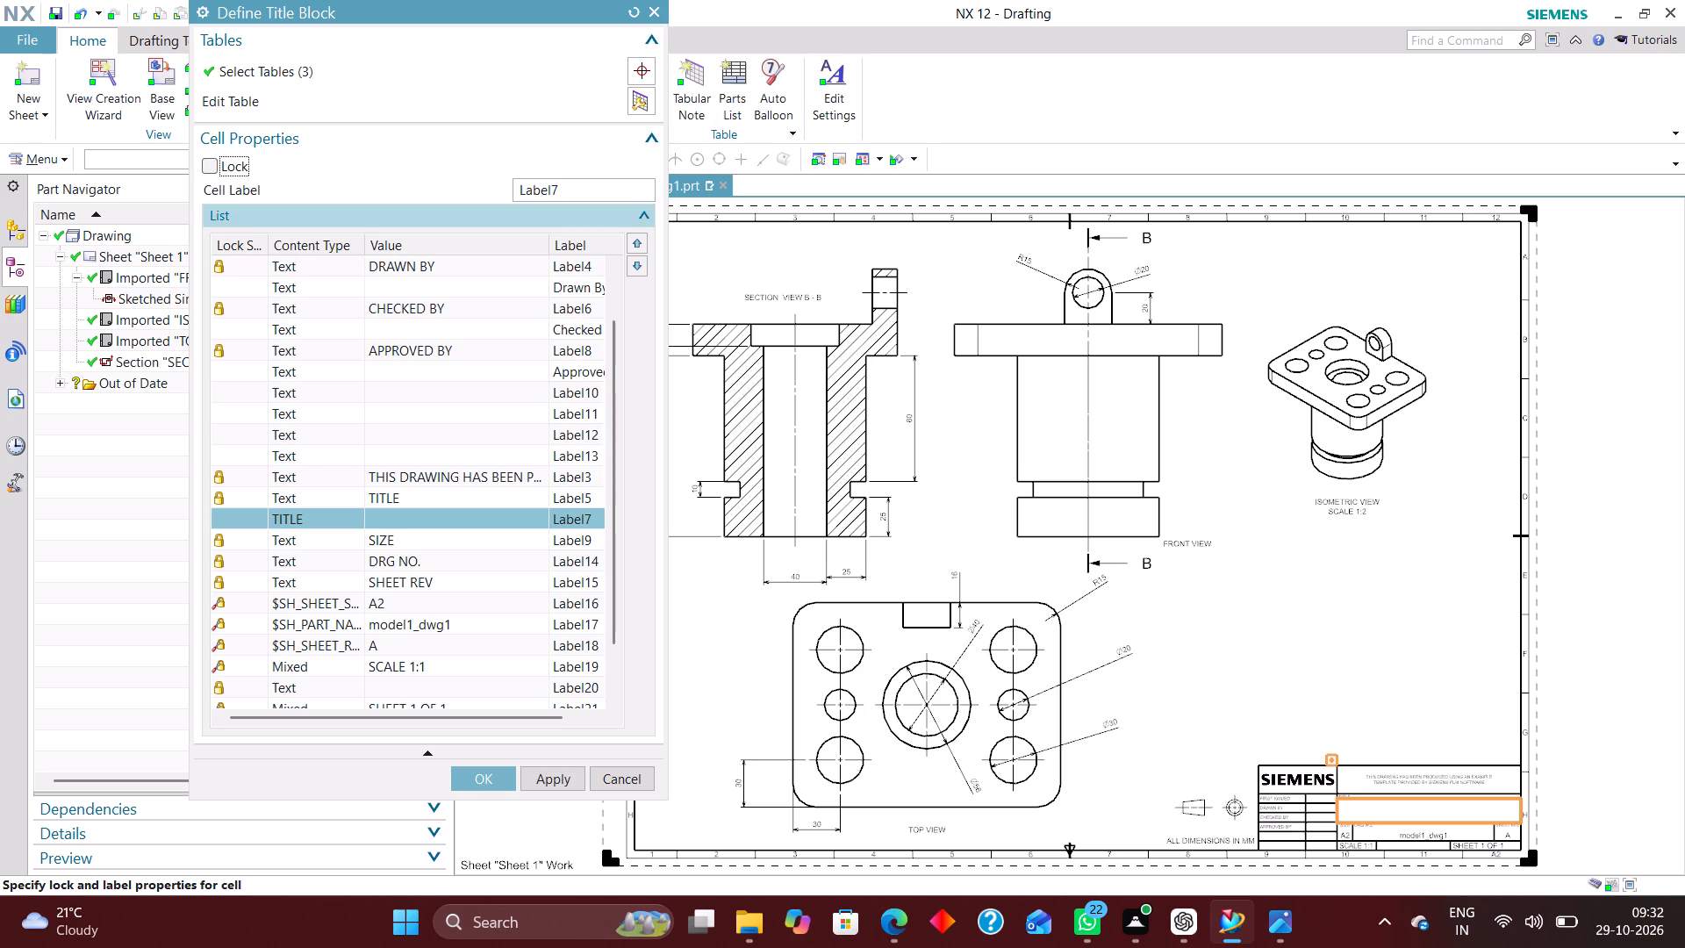
pyautogui.scroll(-5, 244, 521)
pyautogui.click(253, 616)
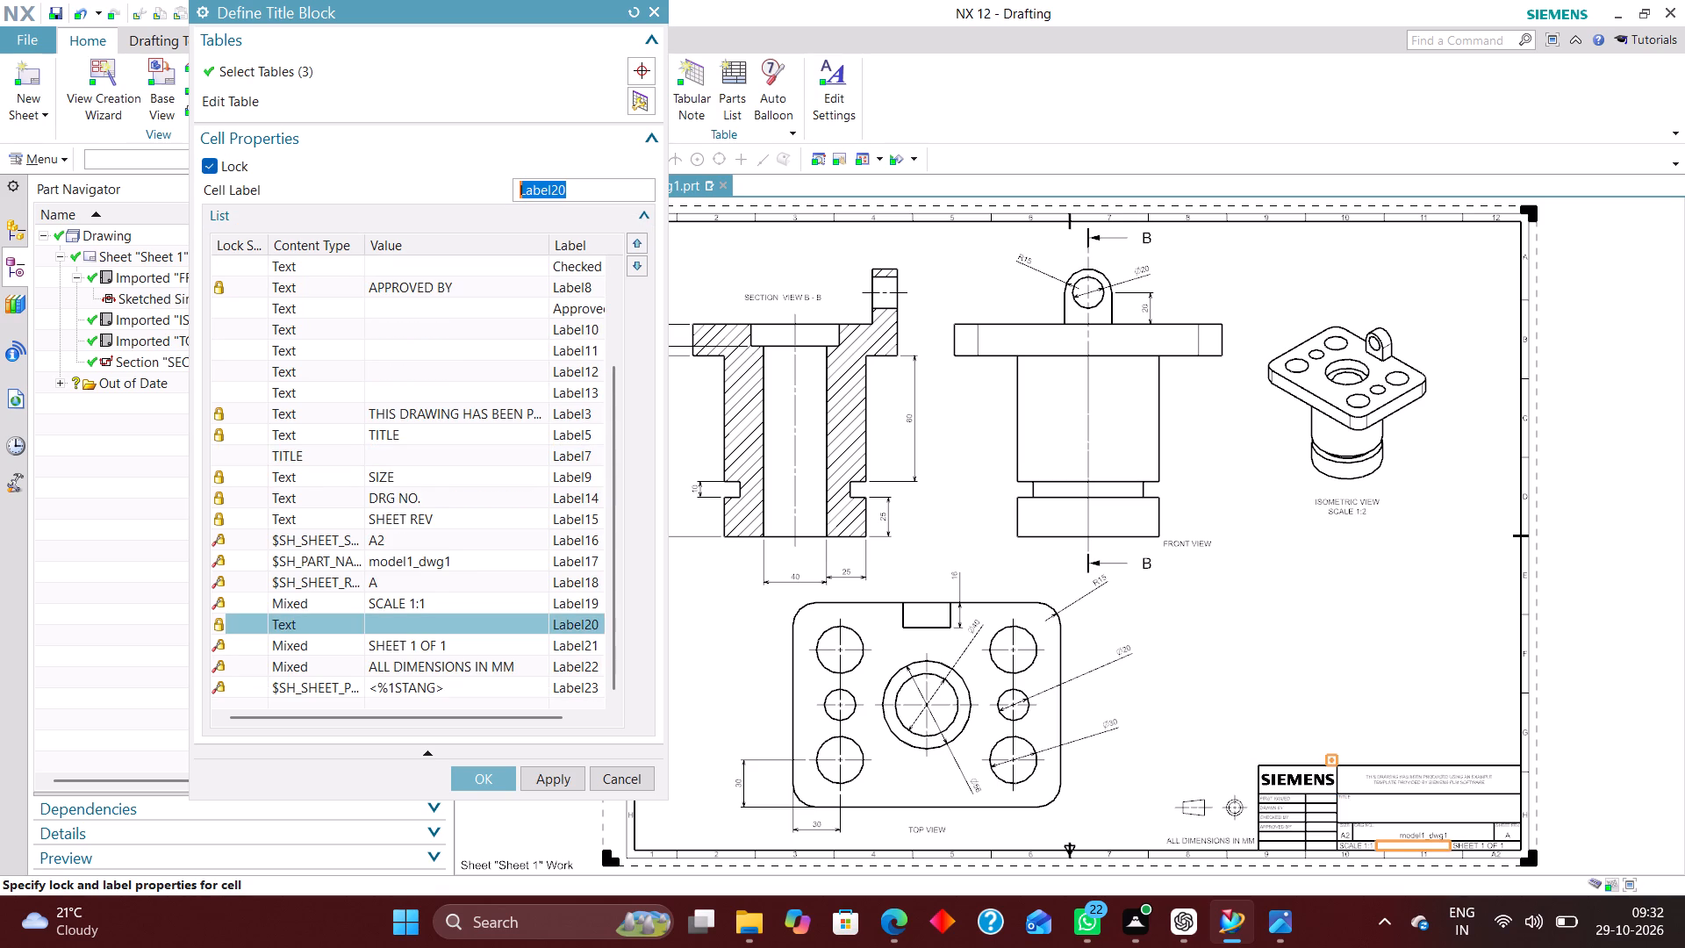
pyautogui.click(214, 158)
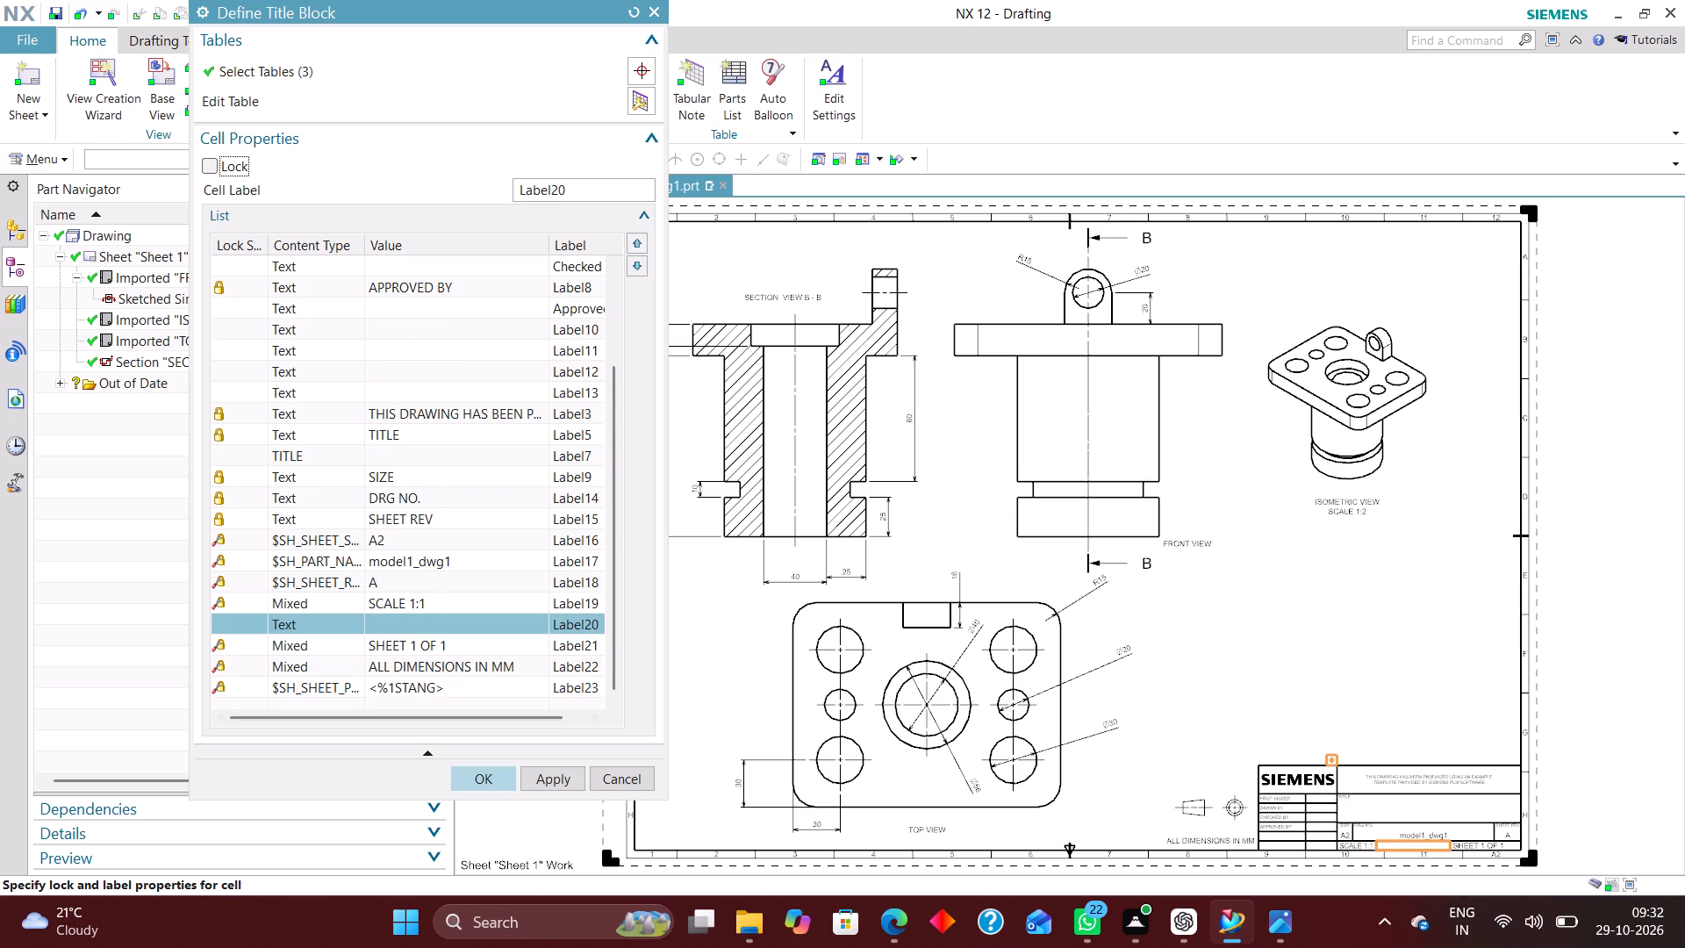
pyautogui.click(477, 781)
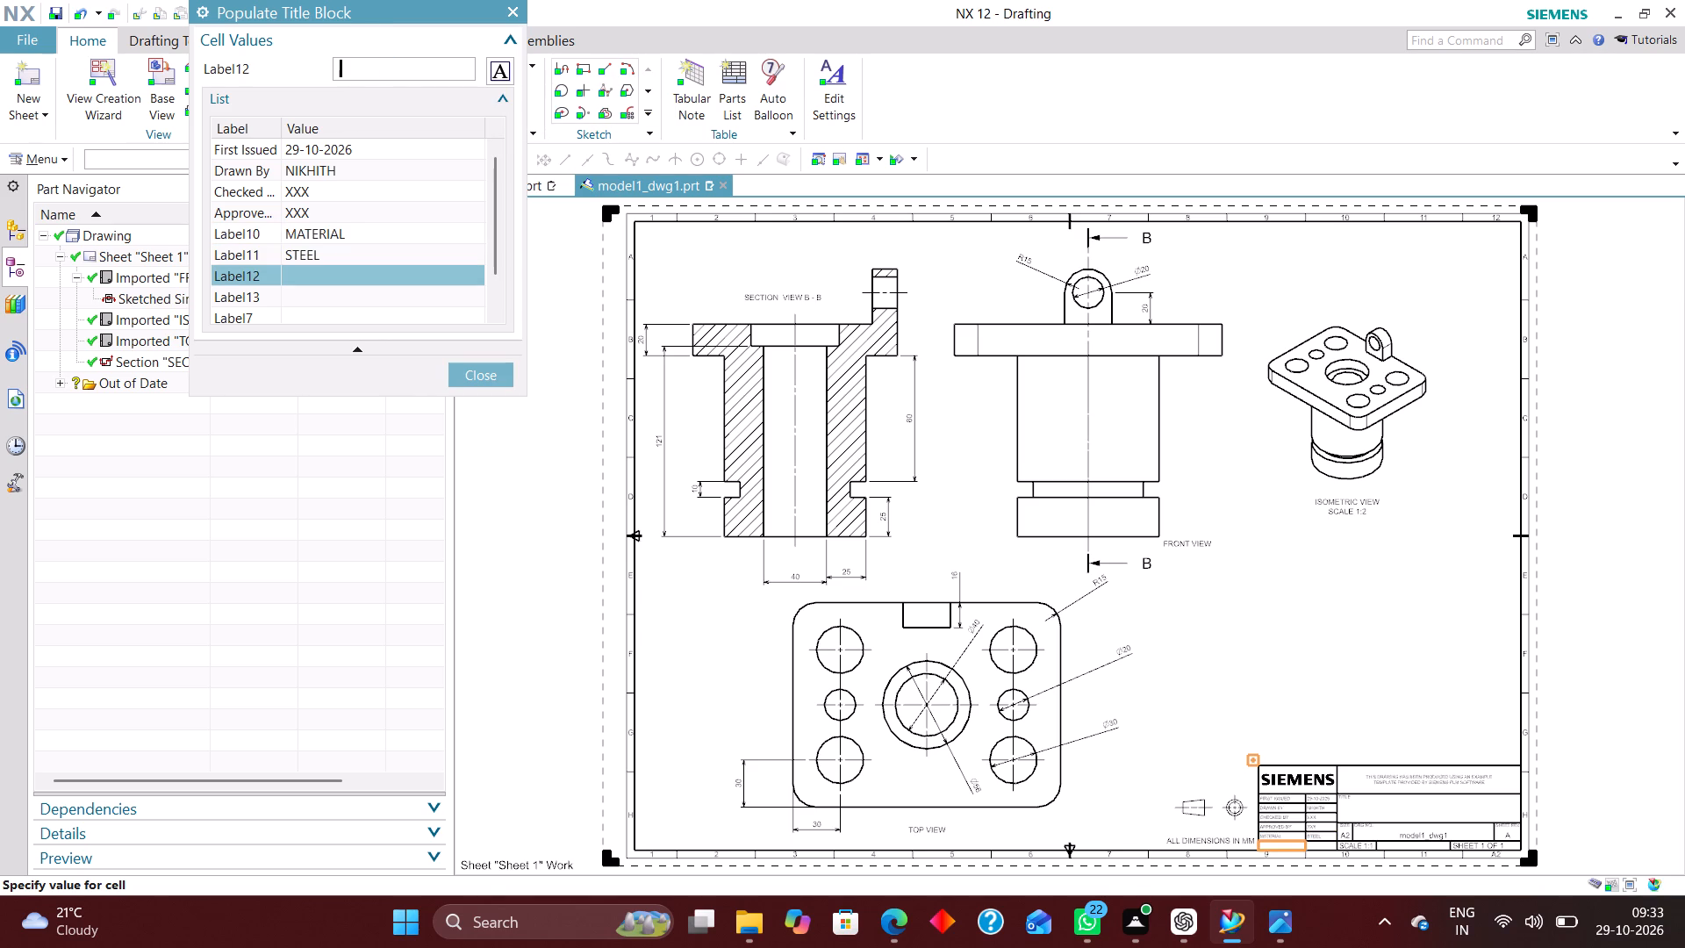
# Fill the title block cell Label12 with WEIGHT.
pyautogui.write('WE')
pyautogui.write('IGHT')
pyautogui.press('Return')
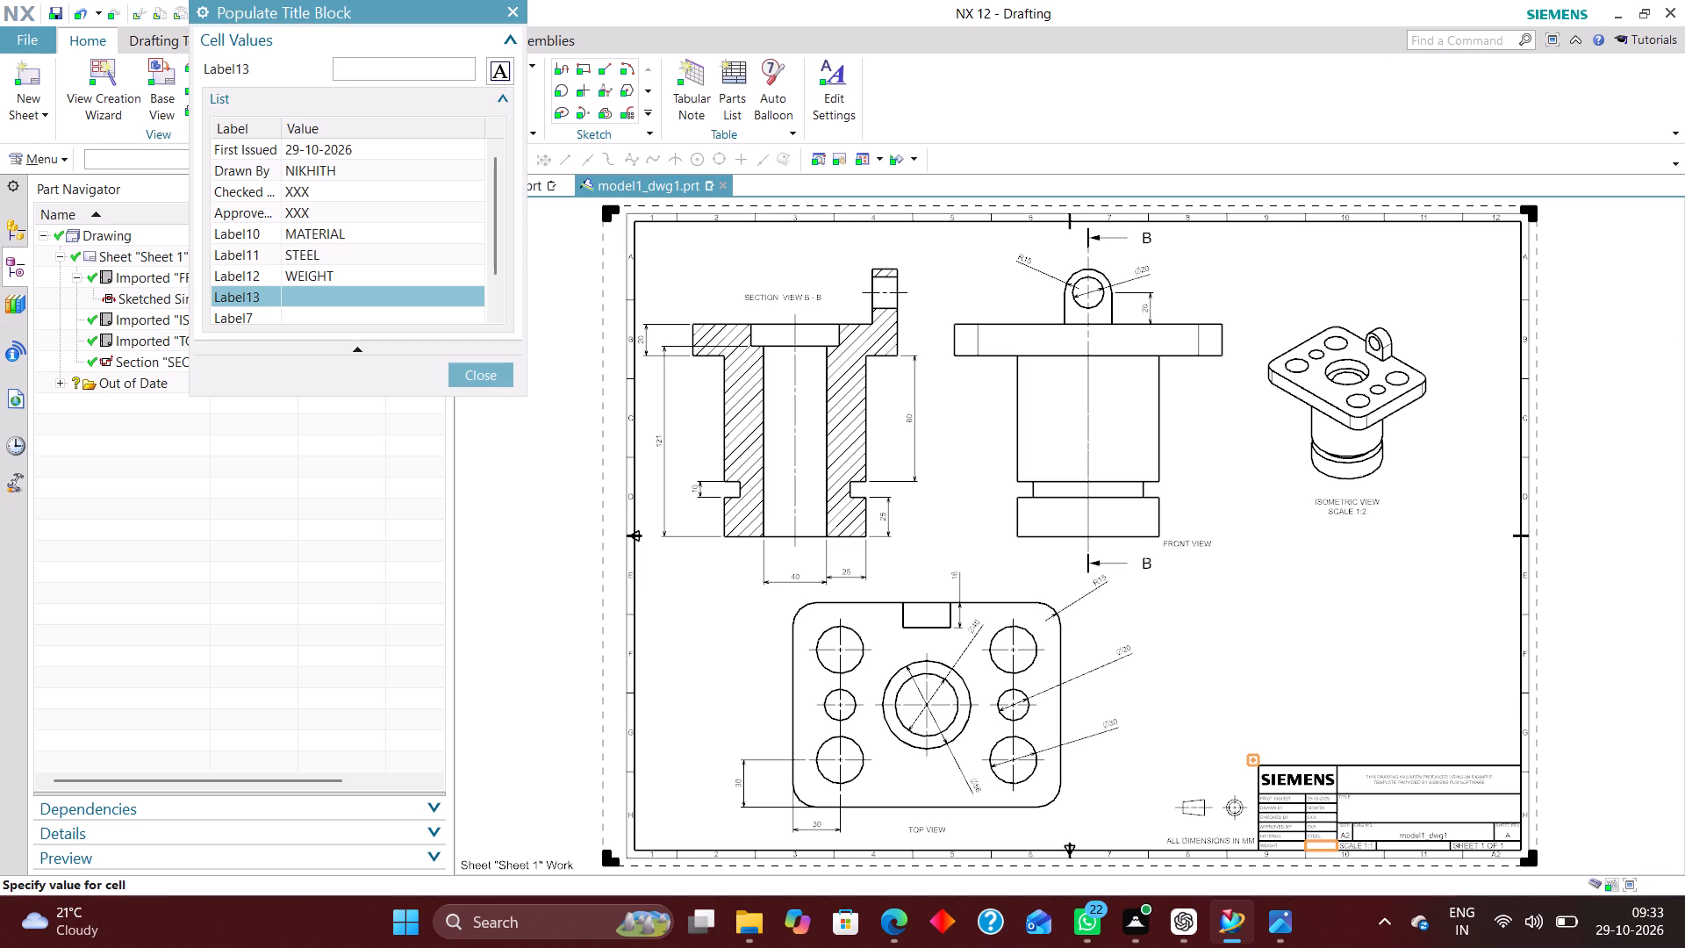
# Paste the name Flanged Guide Bushing into the title cell Label7 and retype its last word as BLUSH.
pyautogui.scroll(-4, 301, 226)
pyautogui.click(295, 268)
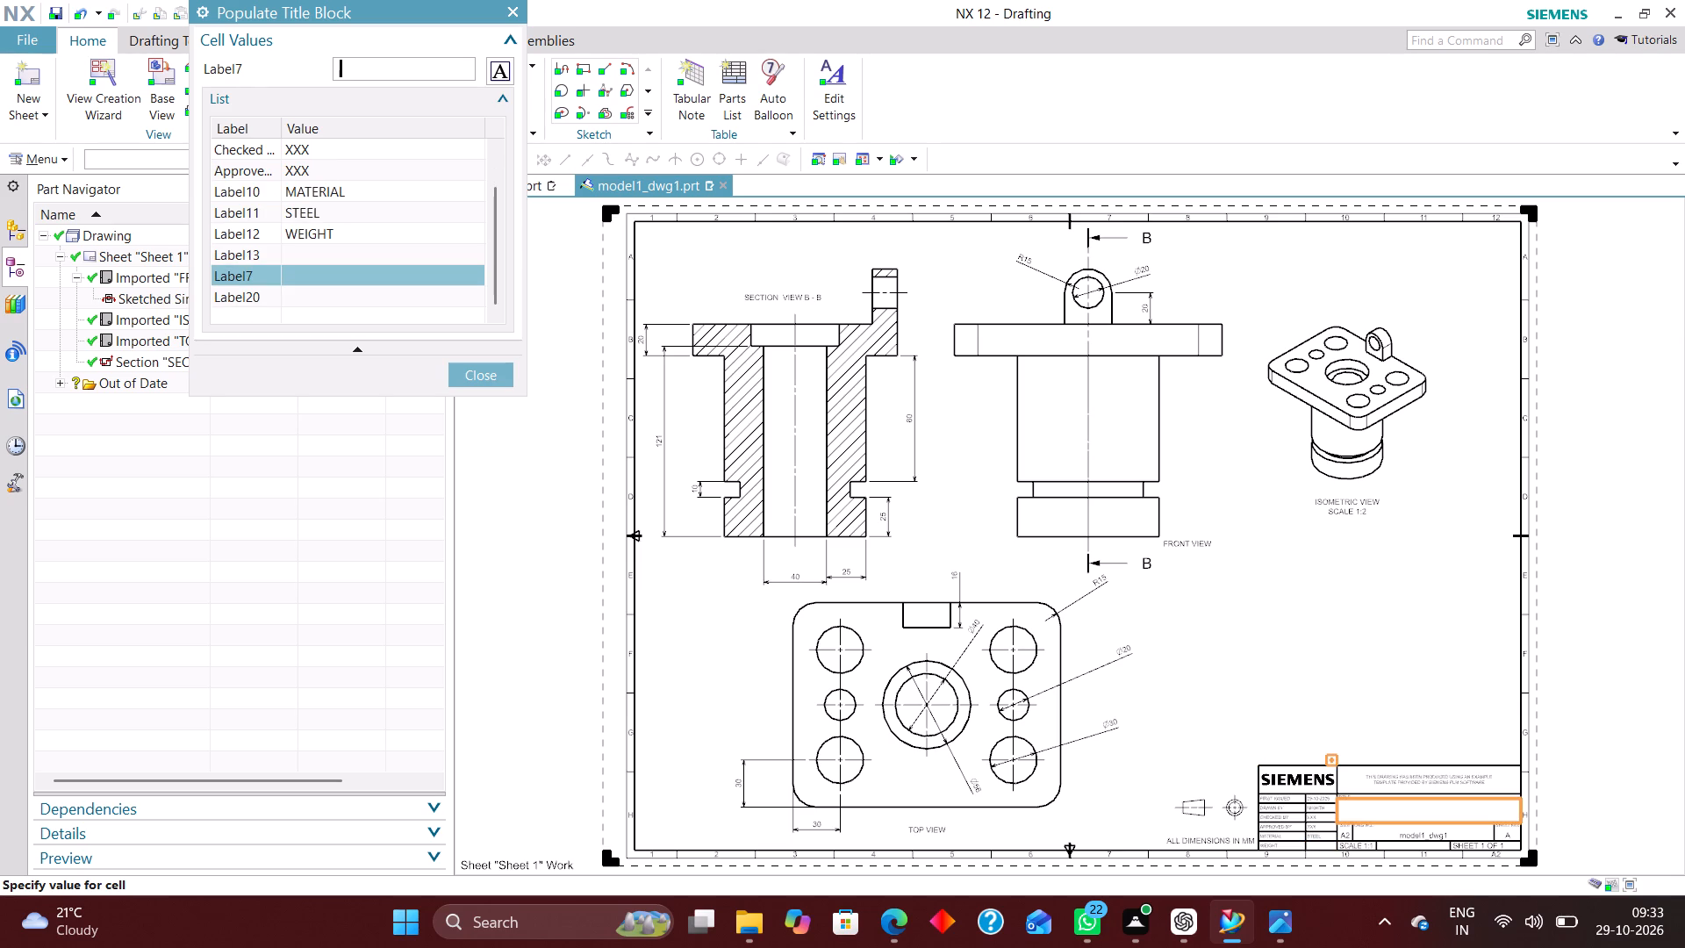
pyautogui.hotkey('ctrl', 'v')
pyautogui.press('BackSpace')
pyautogui.press('BackSpace')
pyautogui.press('BackSpace')
pyautogui.press('BackSpace')
pyautogui.press('BackSpace')
pyautogui.press('BackSpace')
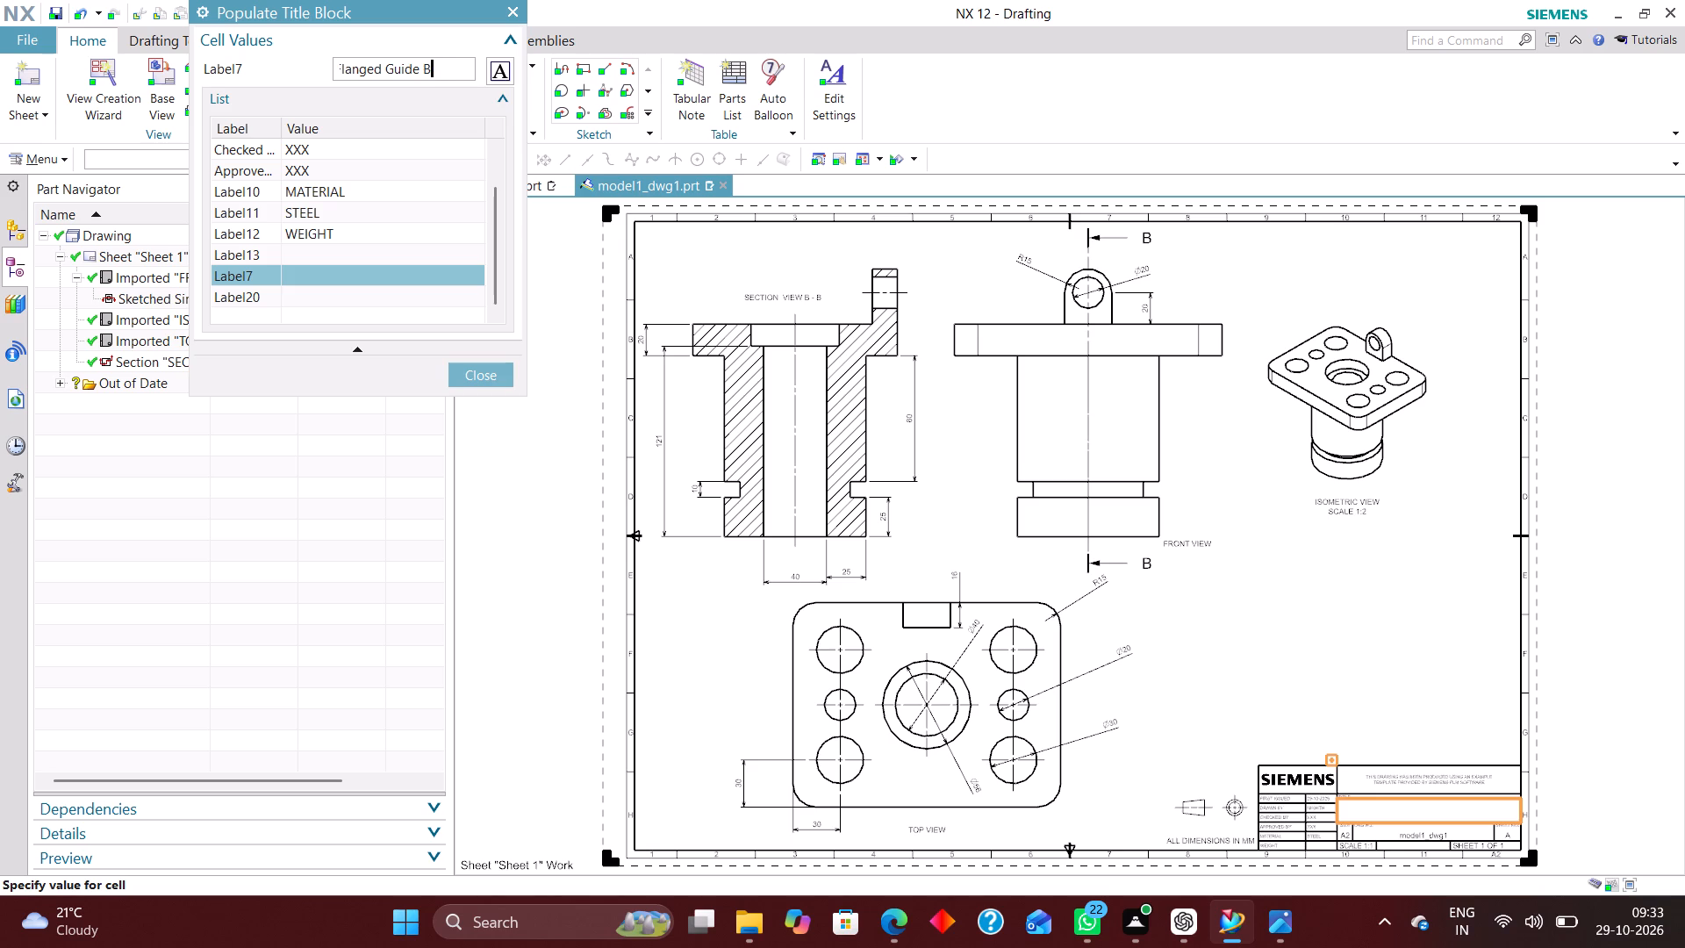
pyautogui.write('LU')
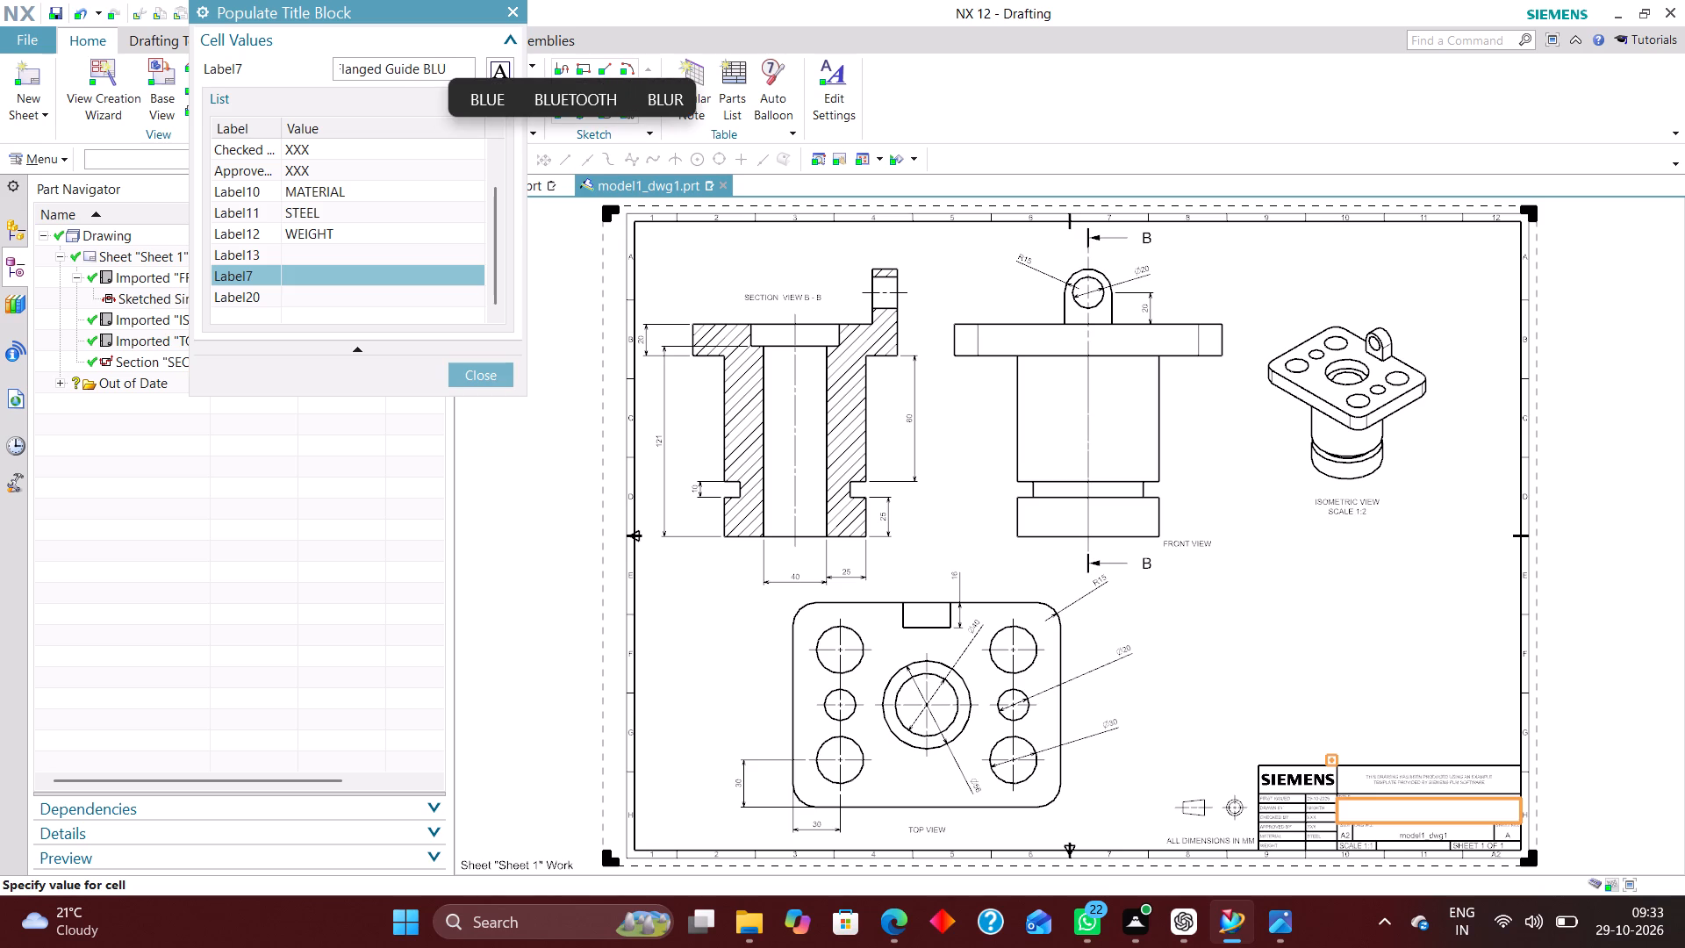
pyautogui.press('s')
pyautogui.press('h')
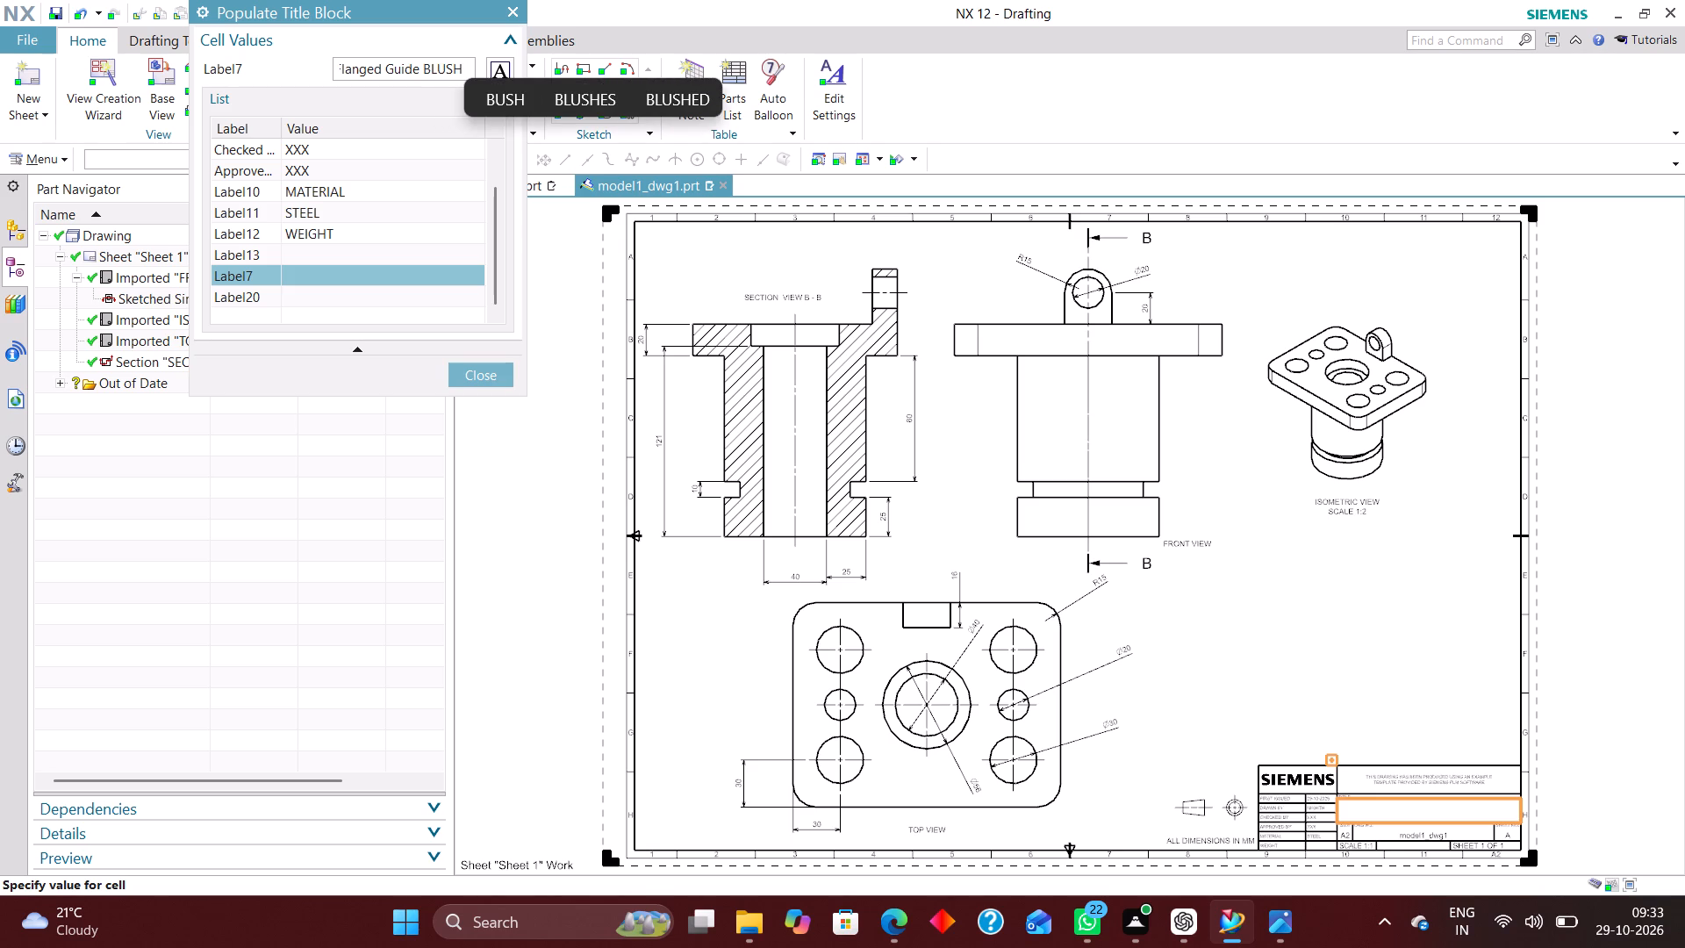
# Check the component's name among the recent files in File Explorer and return to the NX title block.
pyautogui.click(891, 922)
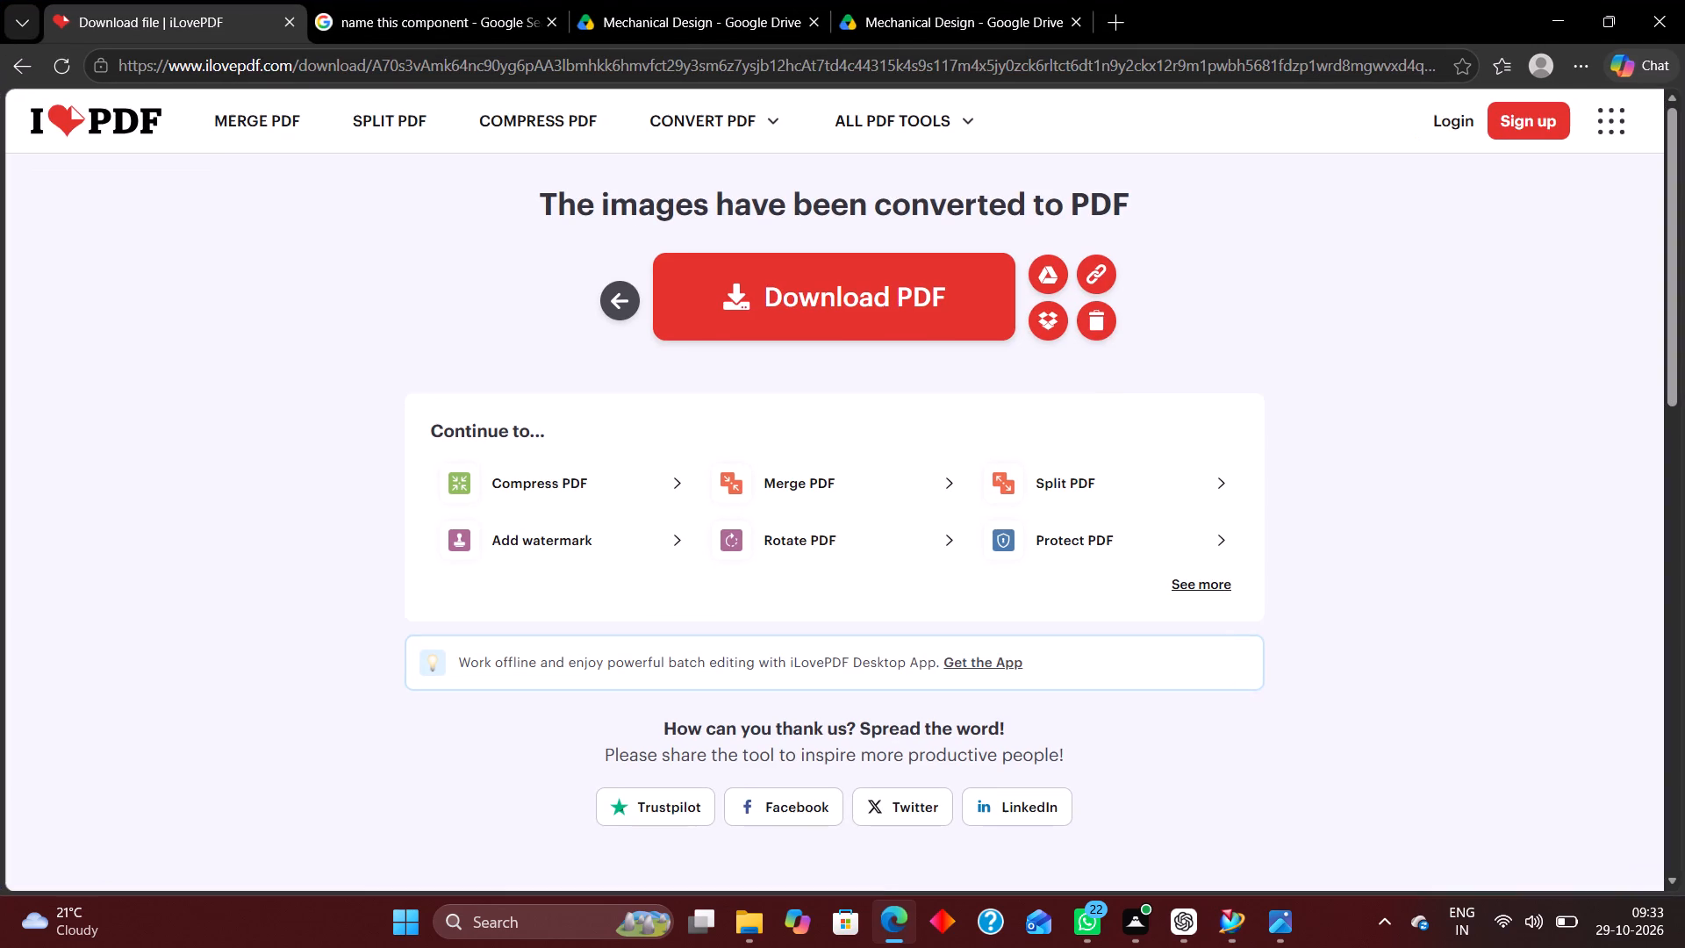
pyautogui.click(893, 923)
pyautogui.click(761, 912)
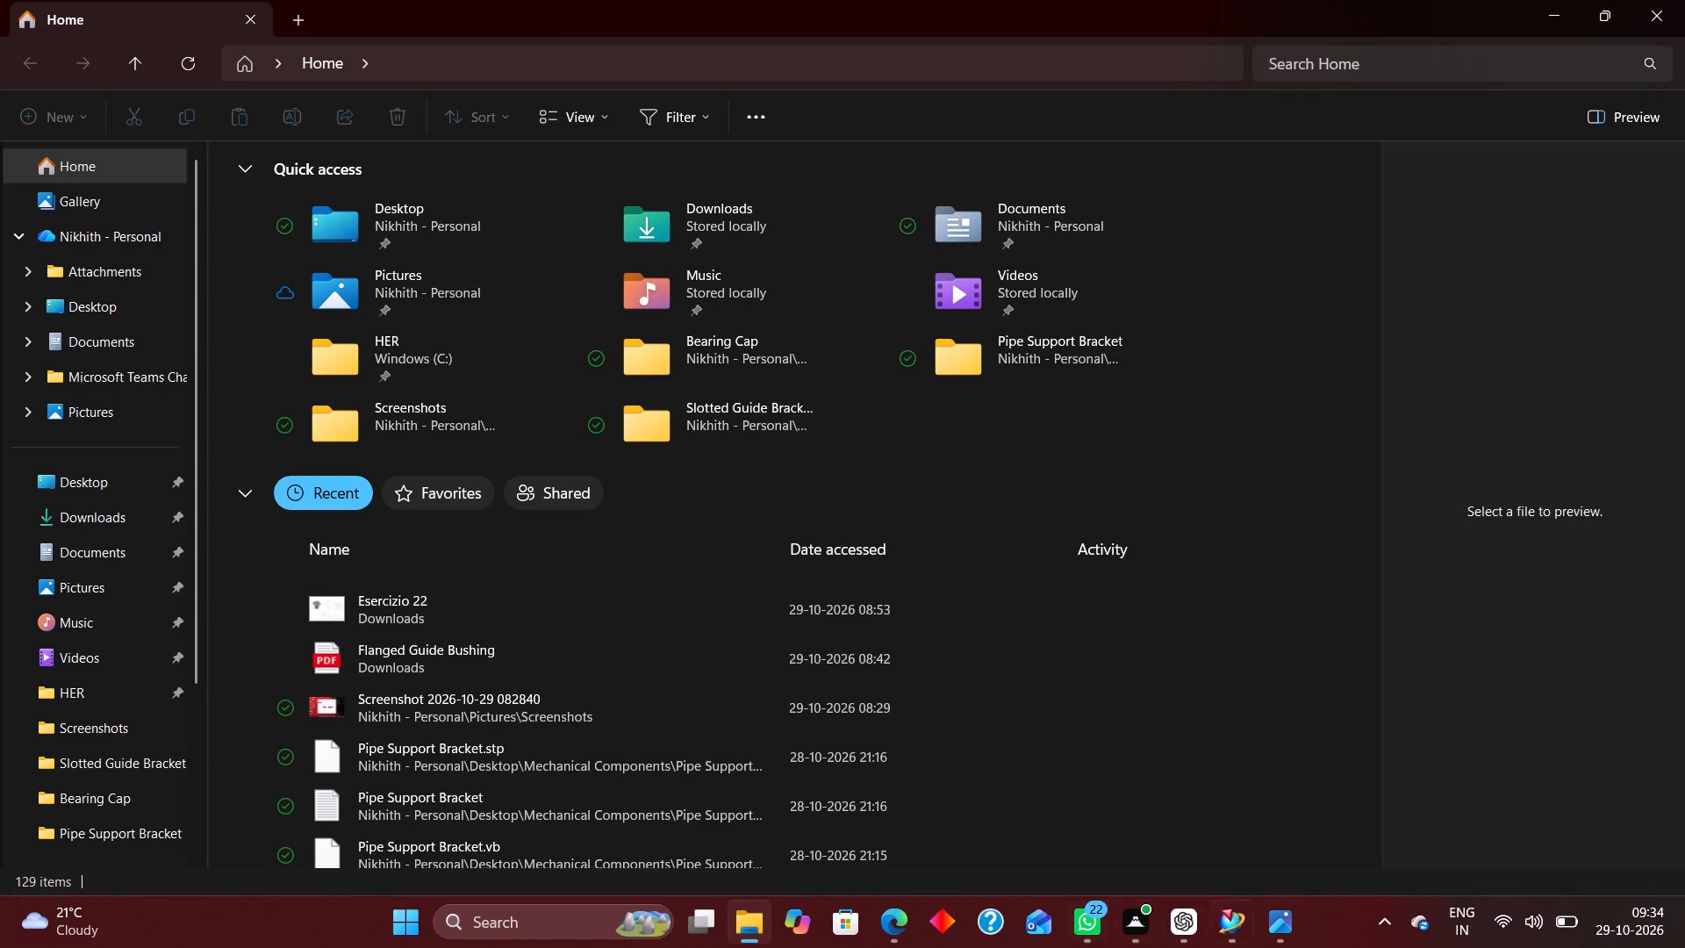
pyautogui.click(1246, 932)
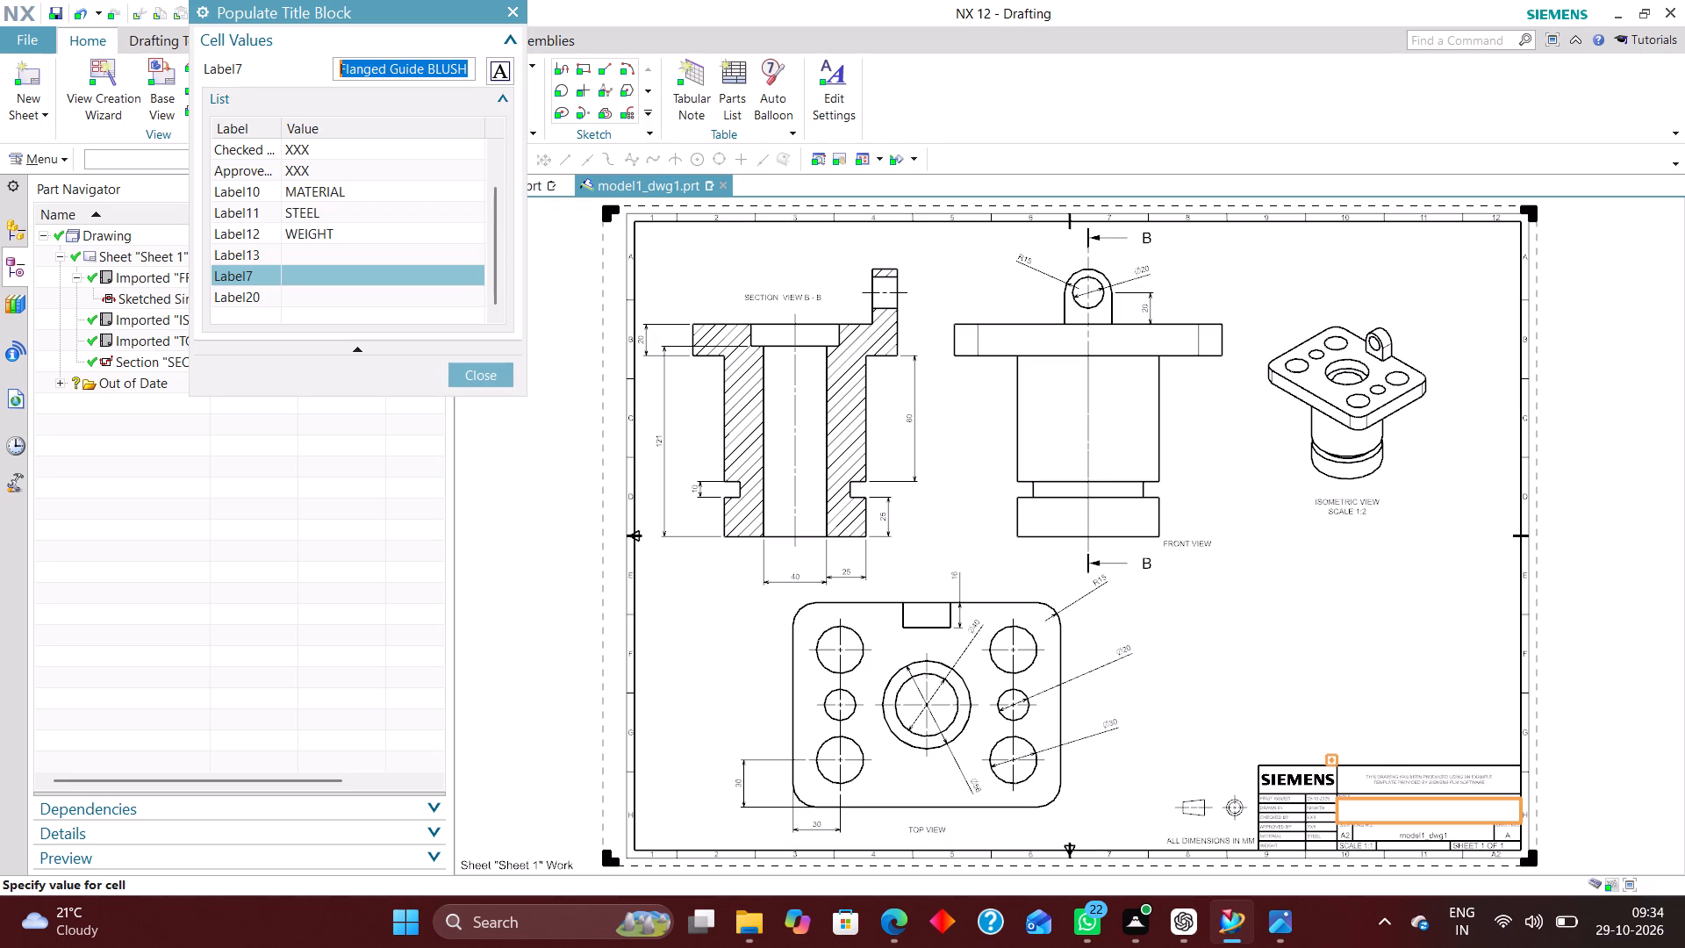
# Correct the last word of the Label7 title to BUSHING.
pyautogui.click(440, 65)
pyautogui.moveTo(467, 68); pyautogui.dragTo(433, 68)
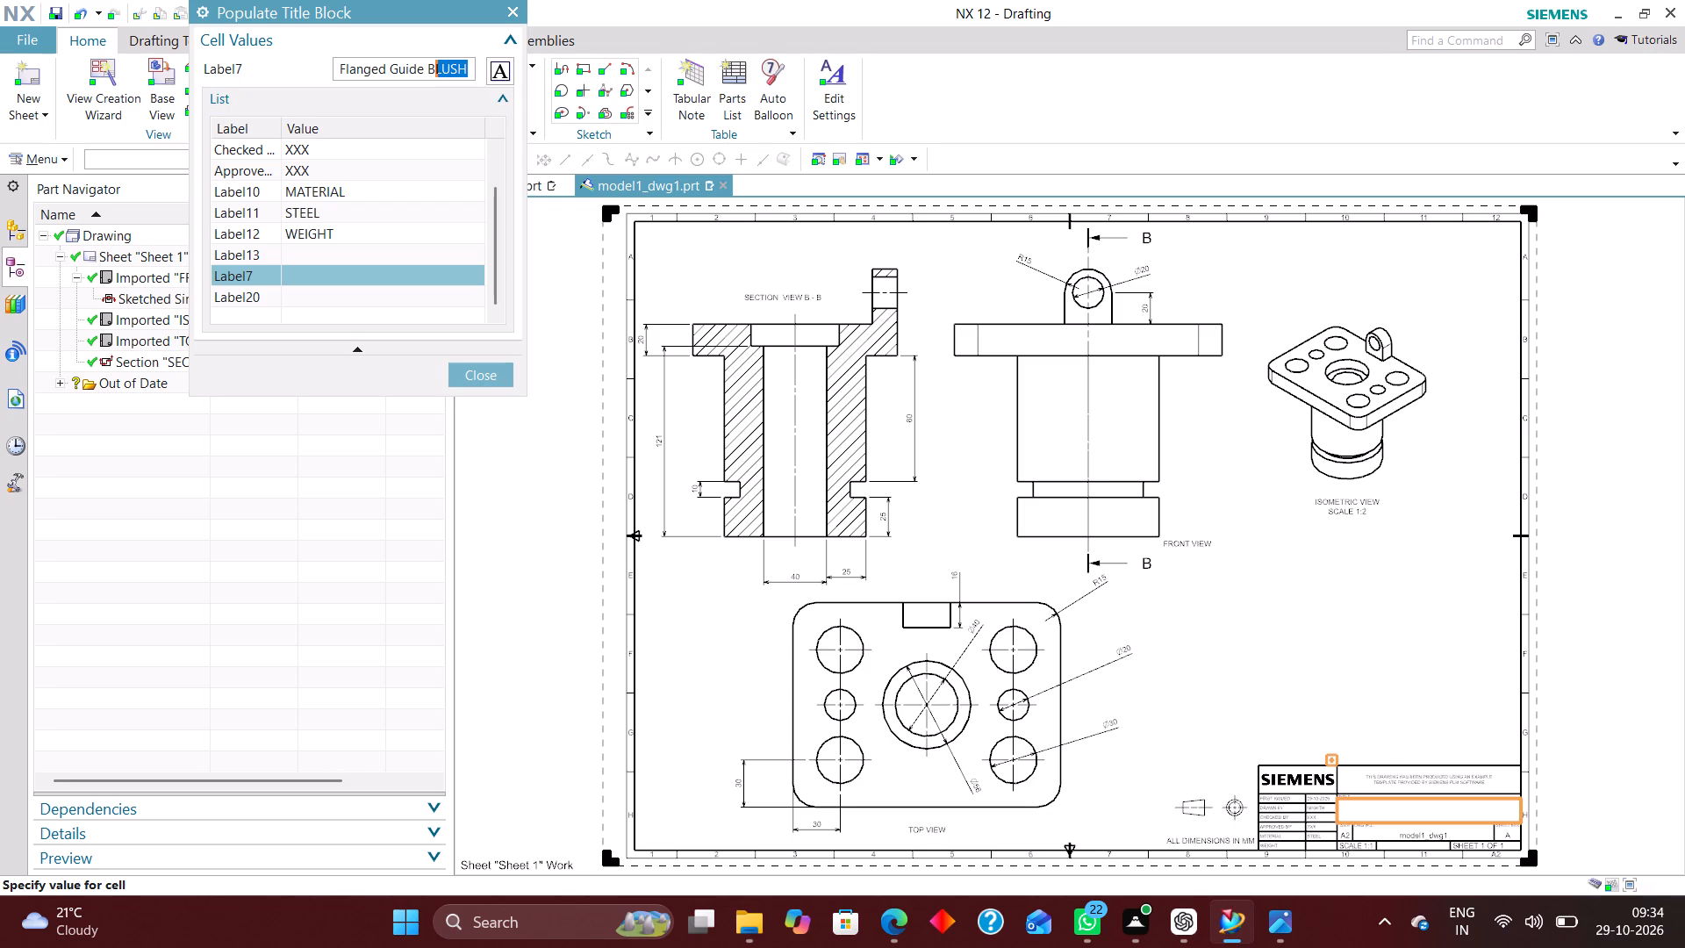
pyautogui.moveTo(433, 68); pyautogui.dragTo(438, 71)
pyautogui.click(442, 72)
pyautogui.press('BackSpace')
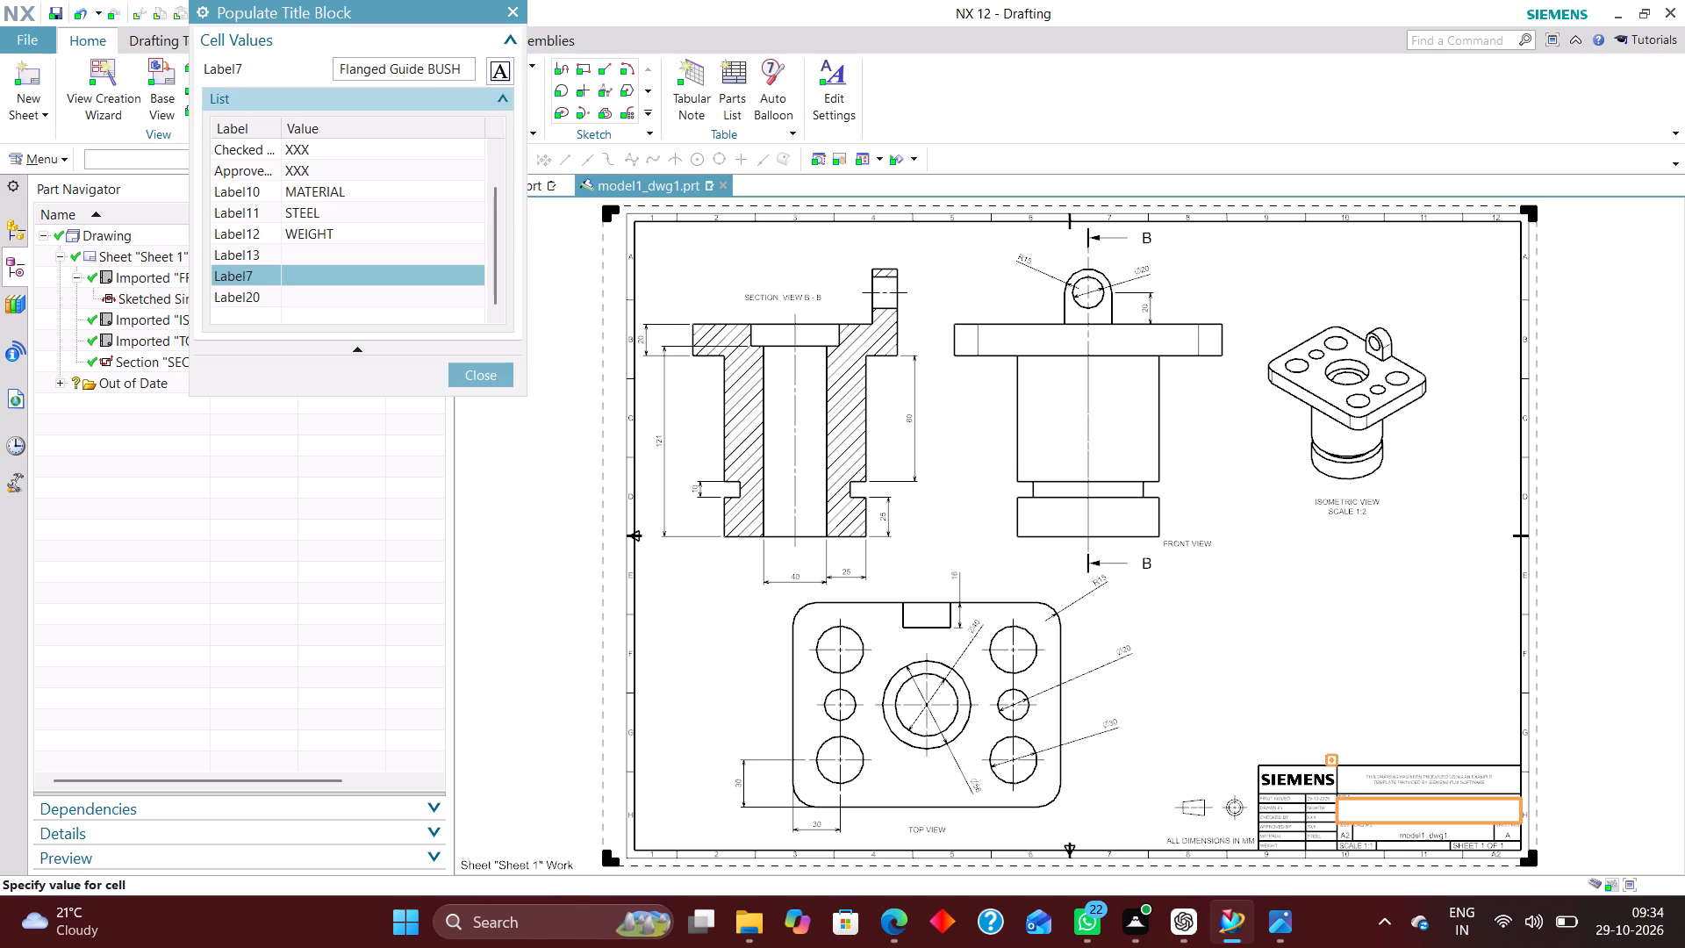
pyautogui.press('Right')
pyautogui.press('Right')
pyautogui.press('Right')
pyautogui.write('ING')
# Change the middle word of the Label7 title to GUIDE in capitals.
pyautogui.press('Left')
pyautogui.press('Left')
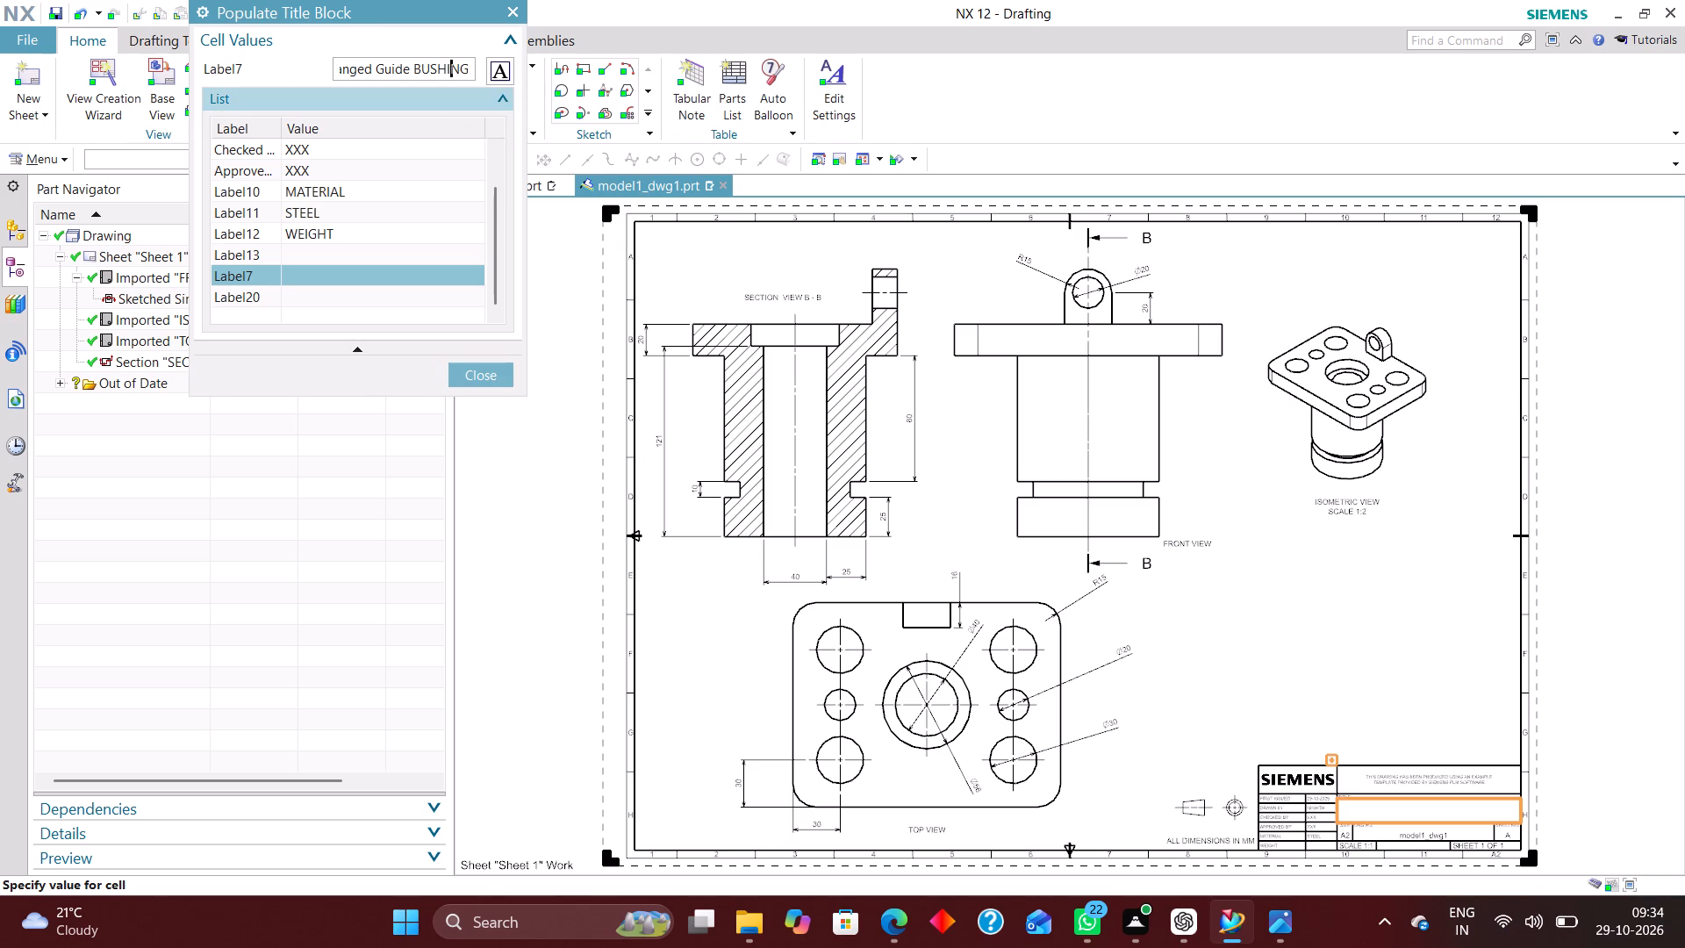
pyautogui.press('Left')
pyautogui.press('Left')
pyautogui.press('Left')
pyautogui.press('Left')
pyautogui.press('Left')
pyautogui.press('Left')
pyautogui.press('BackSpace')
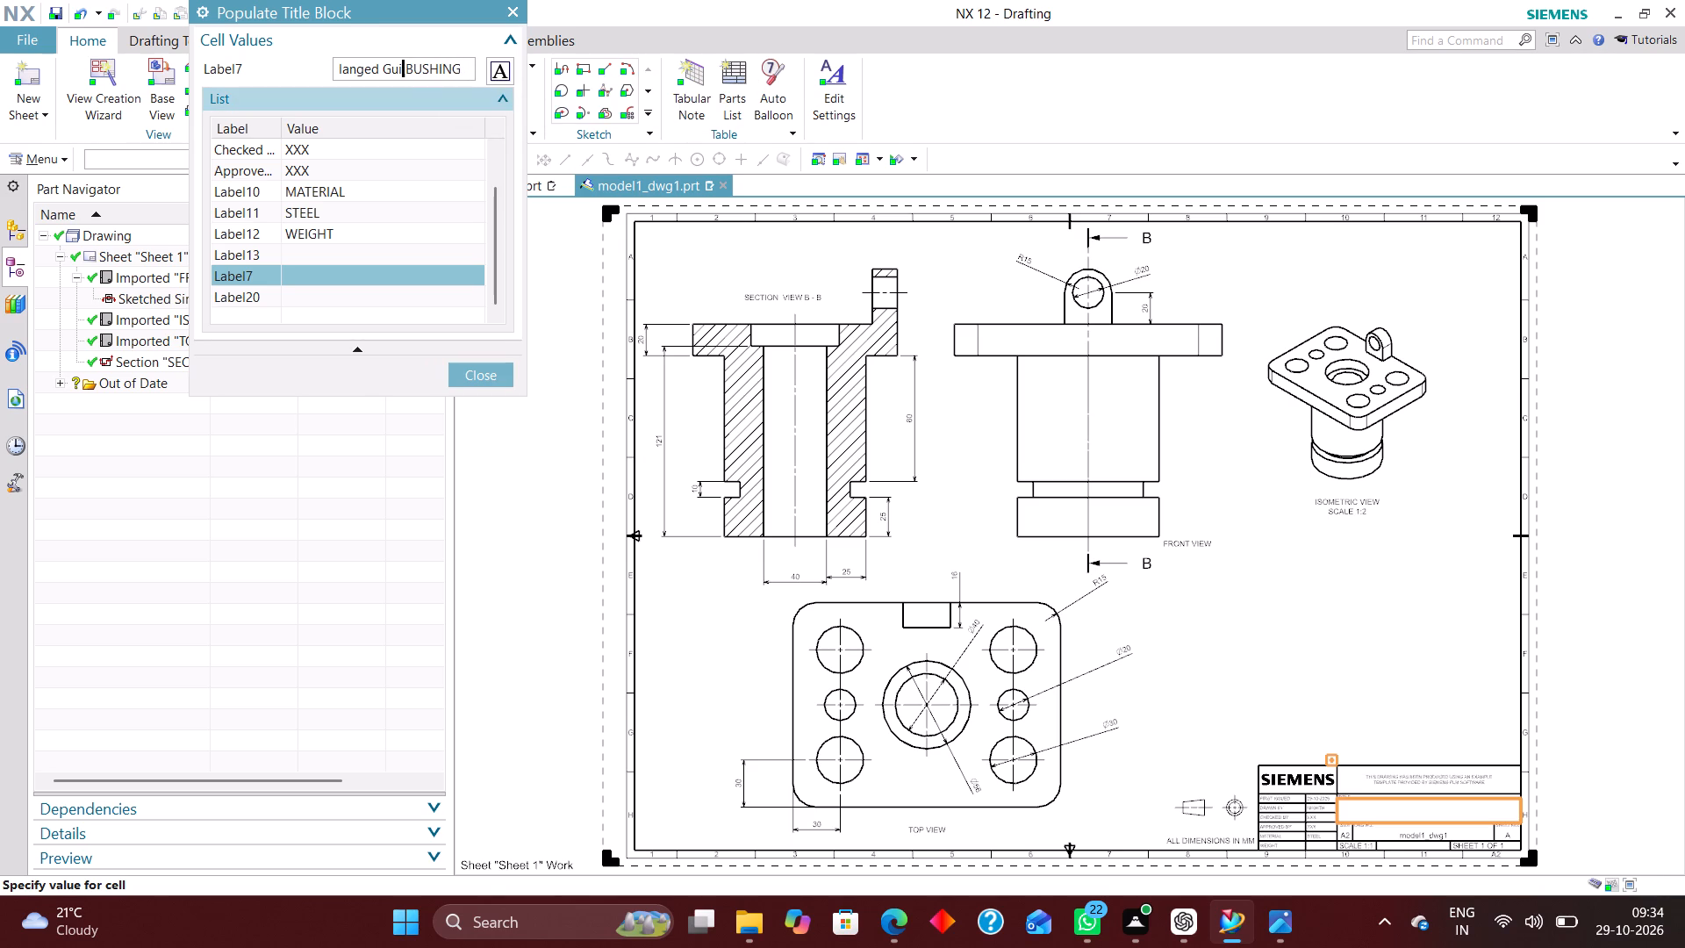
pyautogui.press('BackSpace')
pyautogui.press('BackSpace')
pyautogui.press('BackSpace')
pyautogui.write('UIDE')
# Change the first word of the Label7 title to FLANGED in capitals and enter the title FLANGED GUIDE BUSHING.
pyautogui.press('Left')
pyautogui.press('Left')
pyautogui.press('Left')
pyautogui.press('Left')
pyautogui.press('Left')
pyautogui.press('Left')
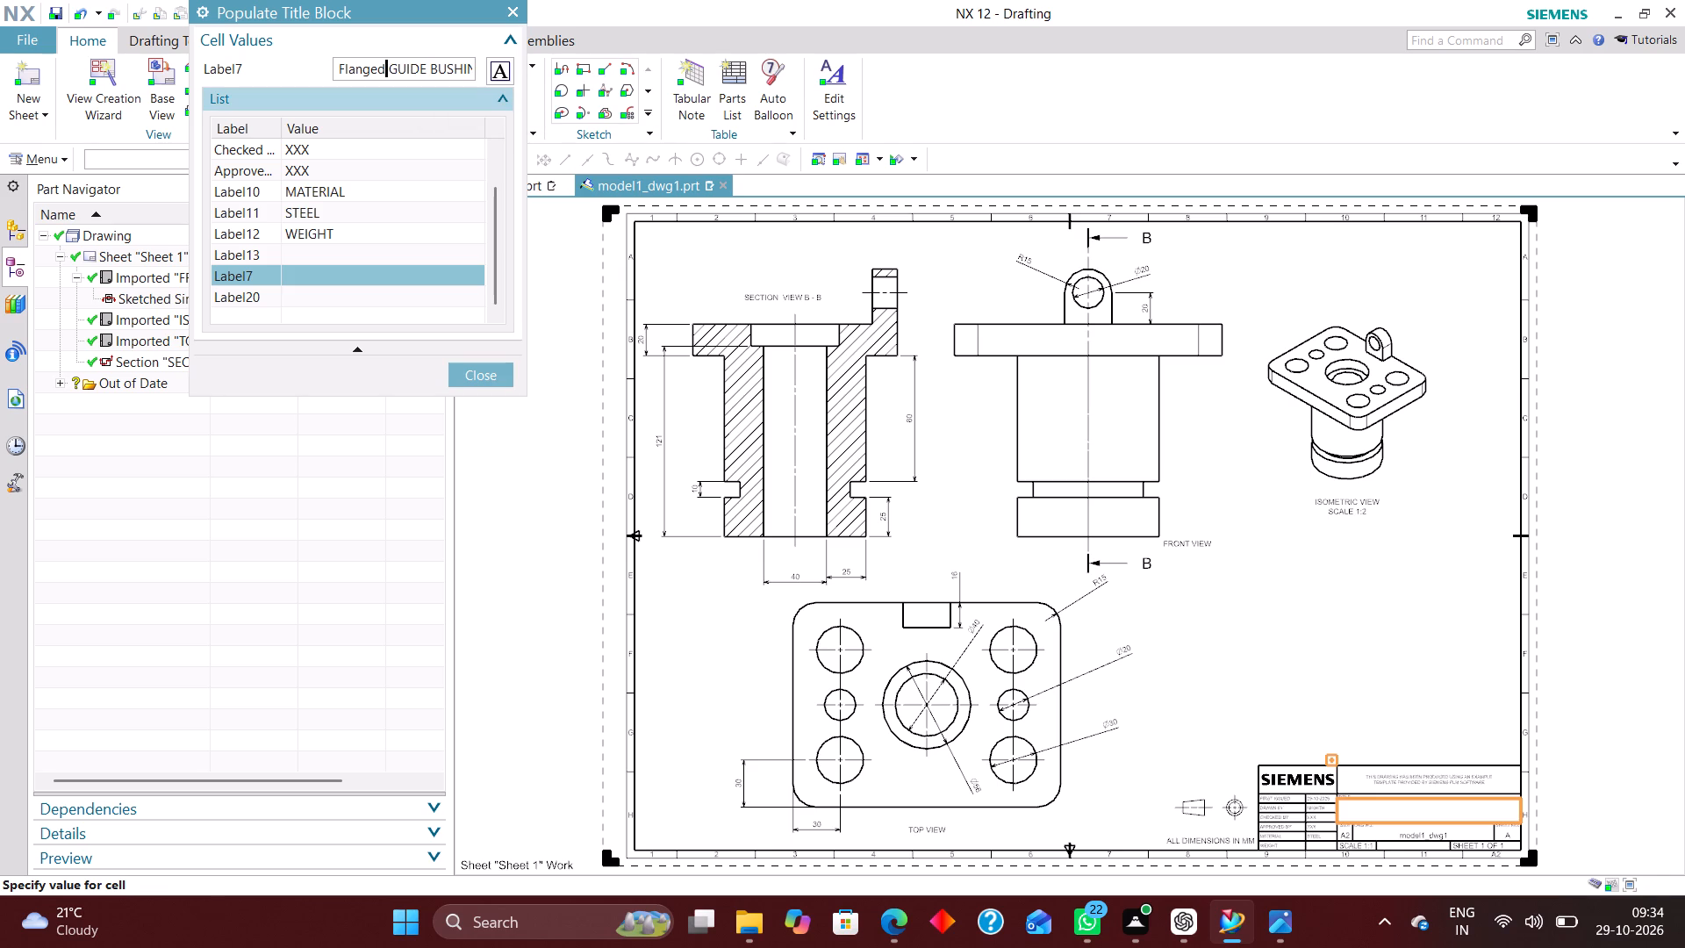
pyautogui.press('BackSpace')
pyautogui.press('BackSpace')
pyautogui.press('BackSpace')
pyautogui.press('BackSpace')
pyautogui.press('BackSpace')
pyautogui.press('BackSpace')
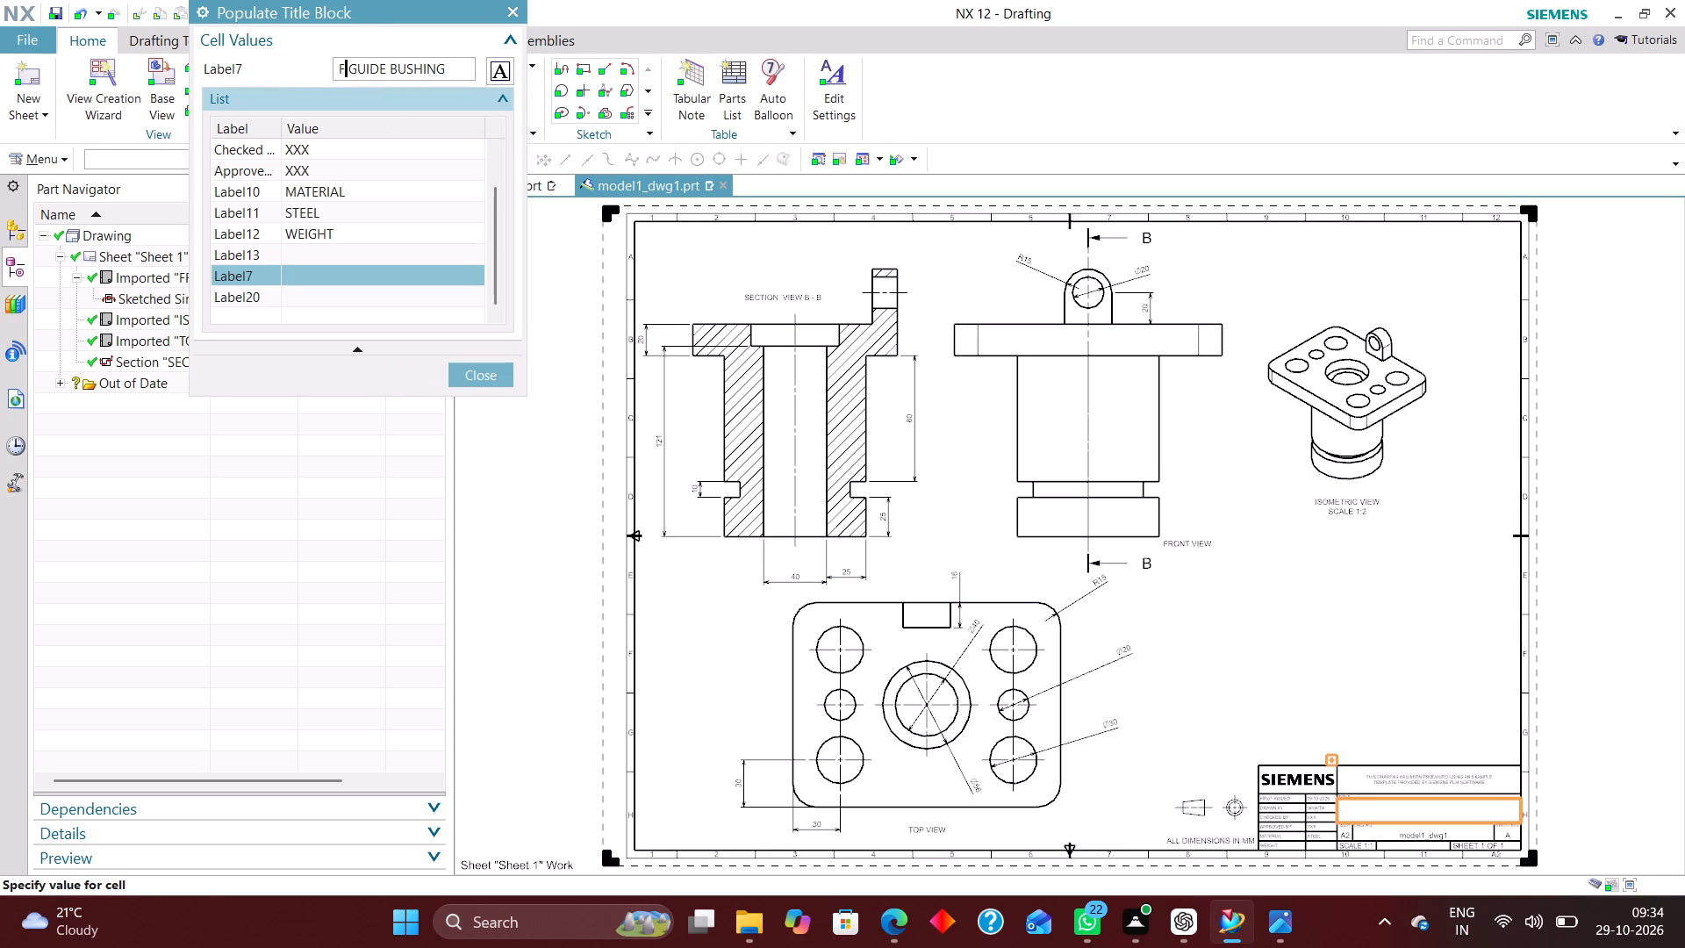
pyautogui.write('LANGED')
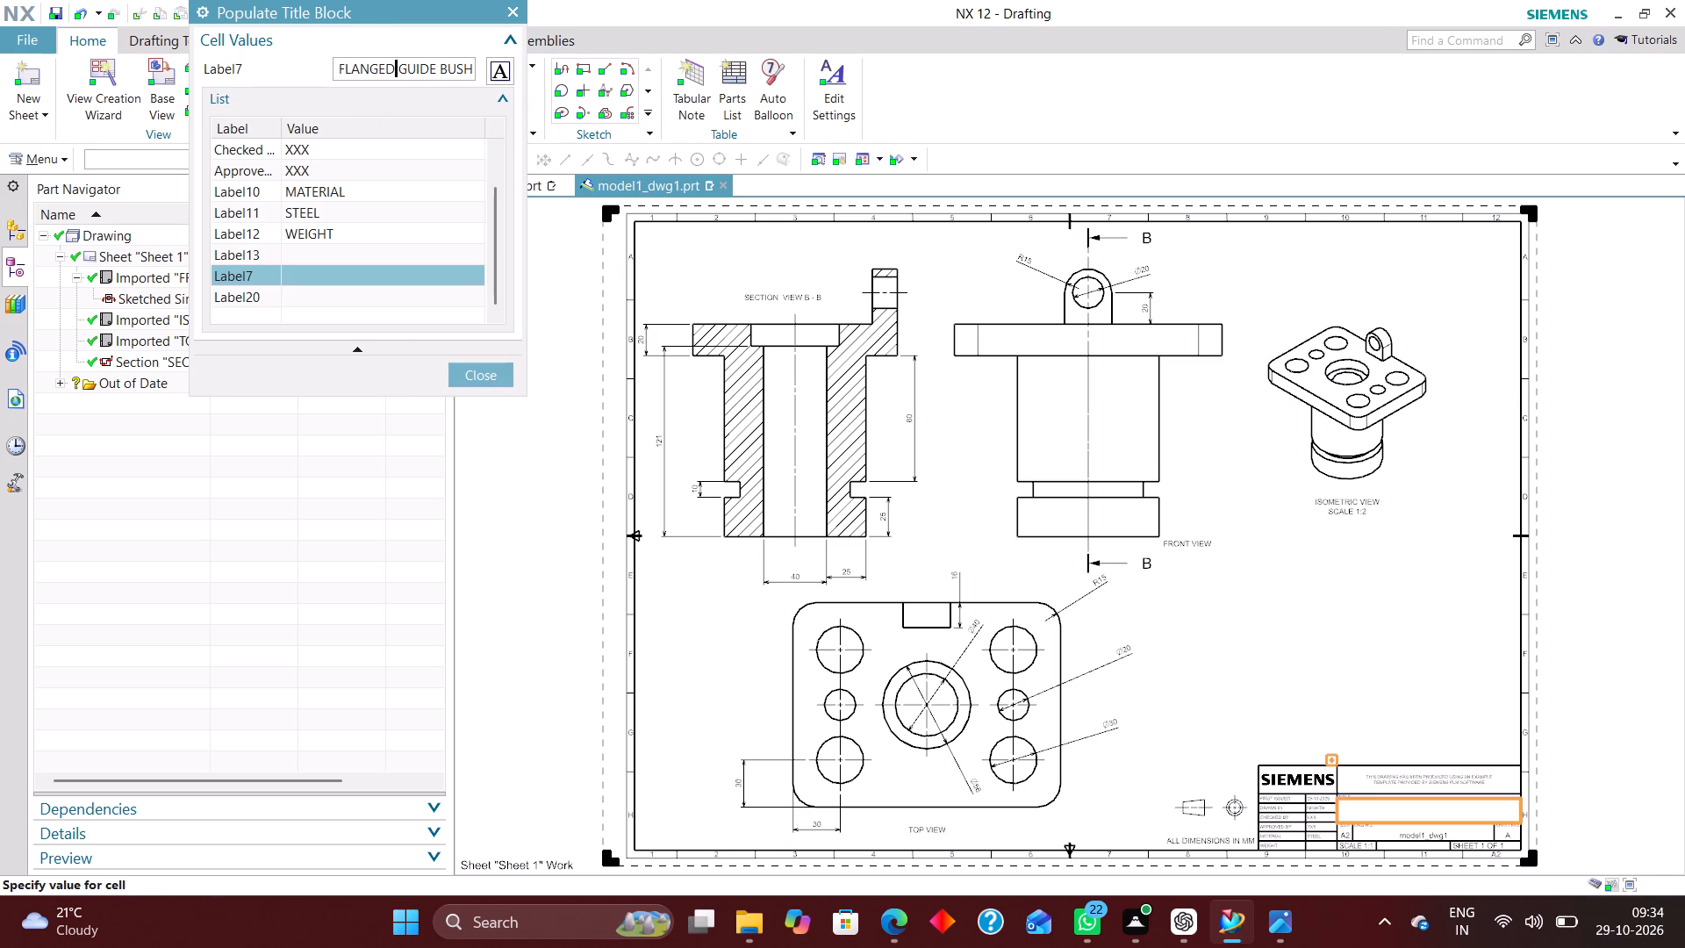
pyautogui.press('Return')
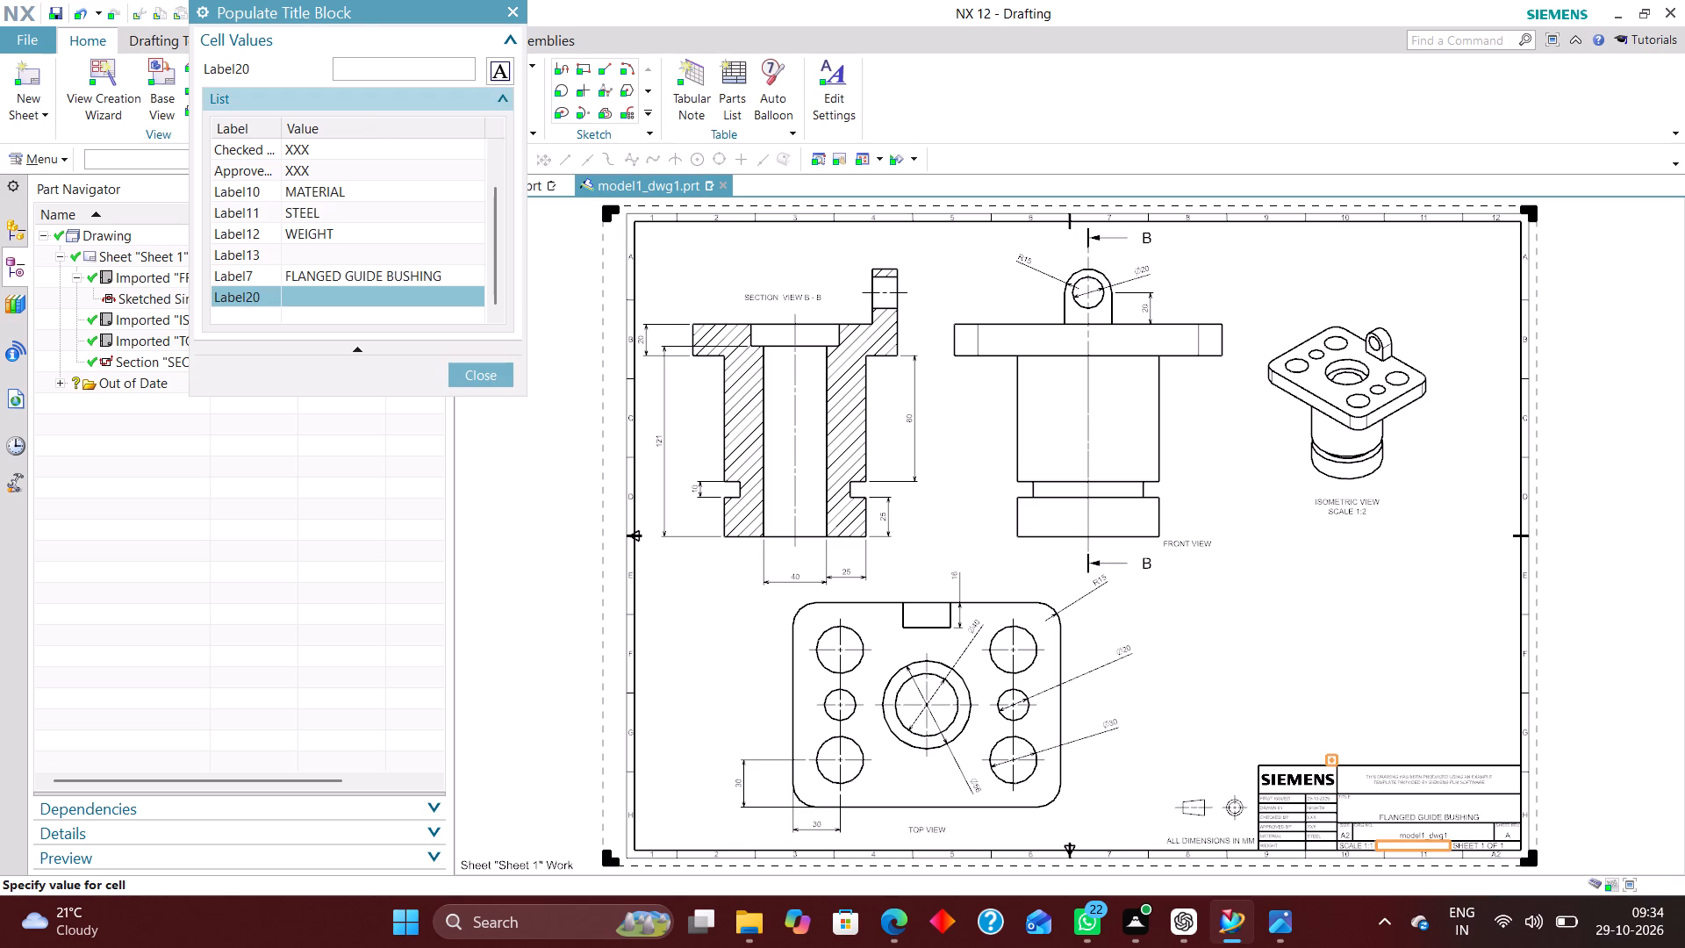
# Set the title block cell Label20 to XXX.
pyautogui.write('XXX')
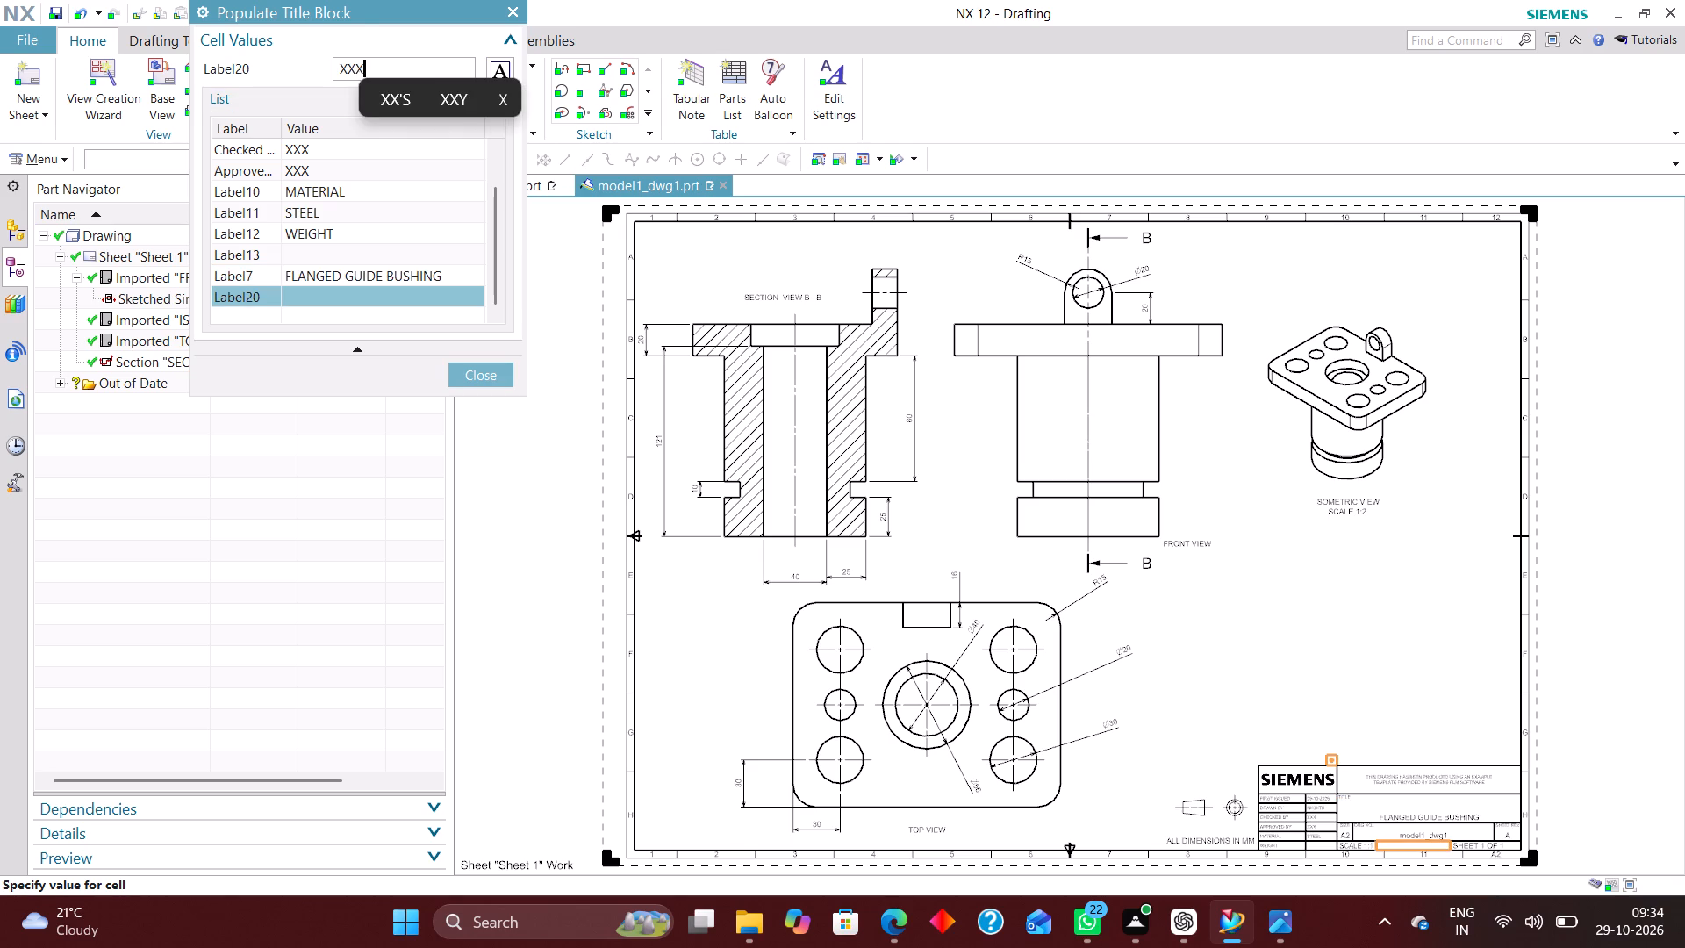
pyautogui.press('Return')
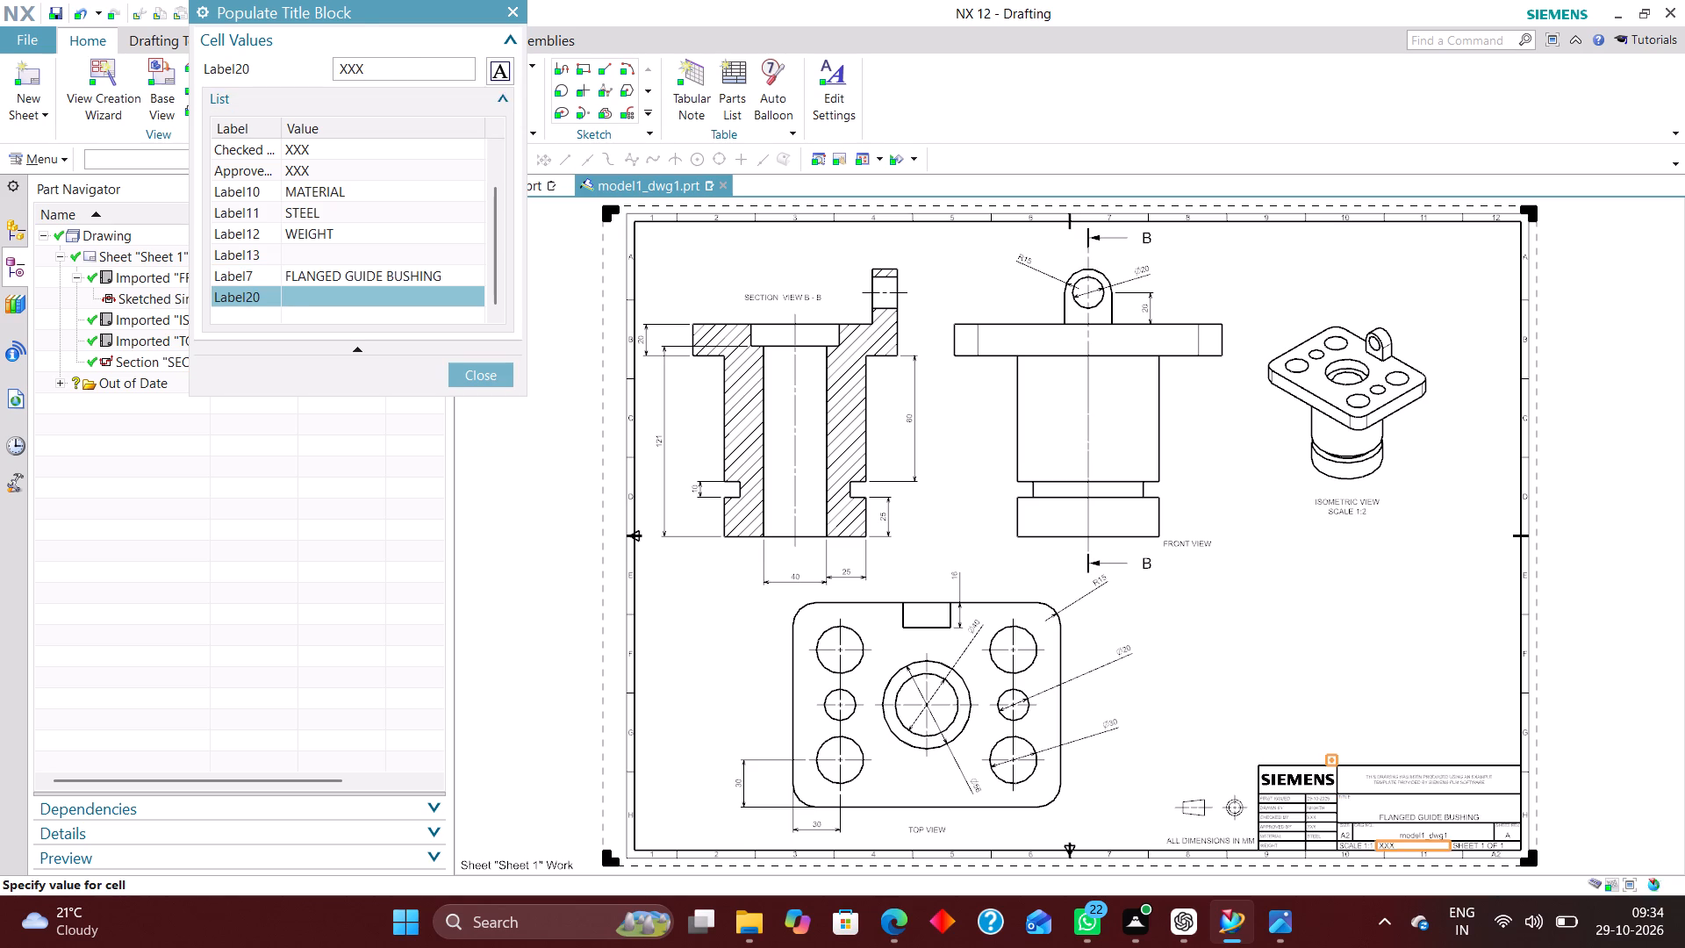
# Leave the title block, switch to model1.prt and update its weight data in the part properties to read the mass.
pyautogui.click(321, 247)
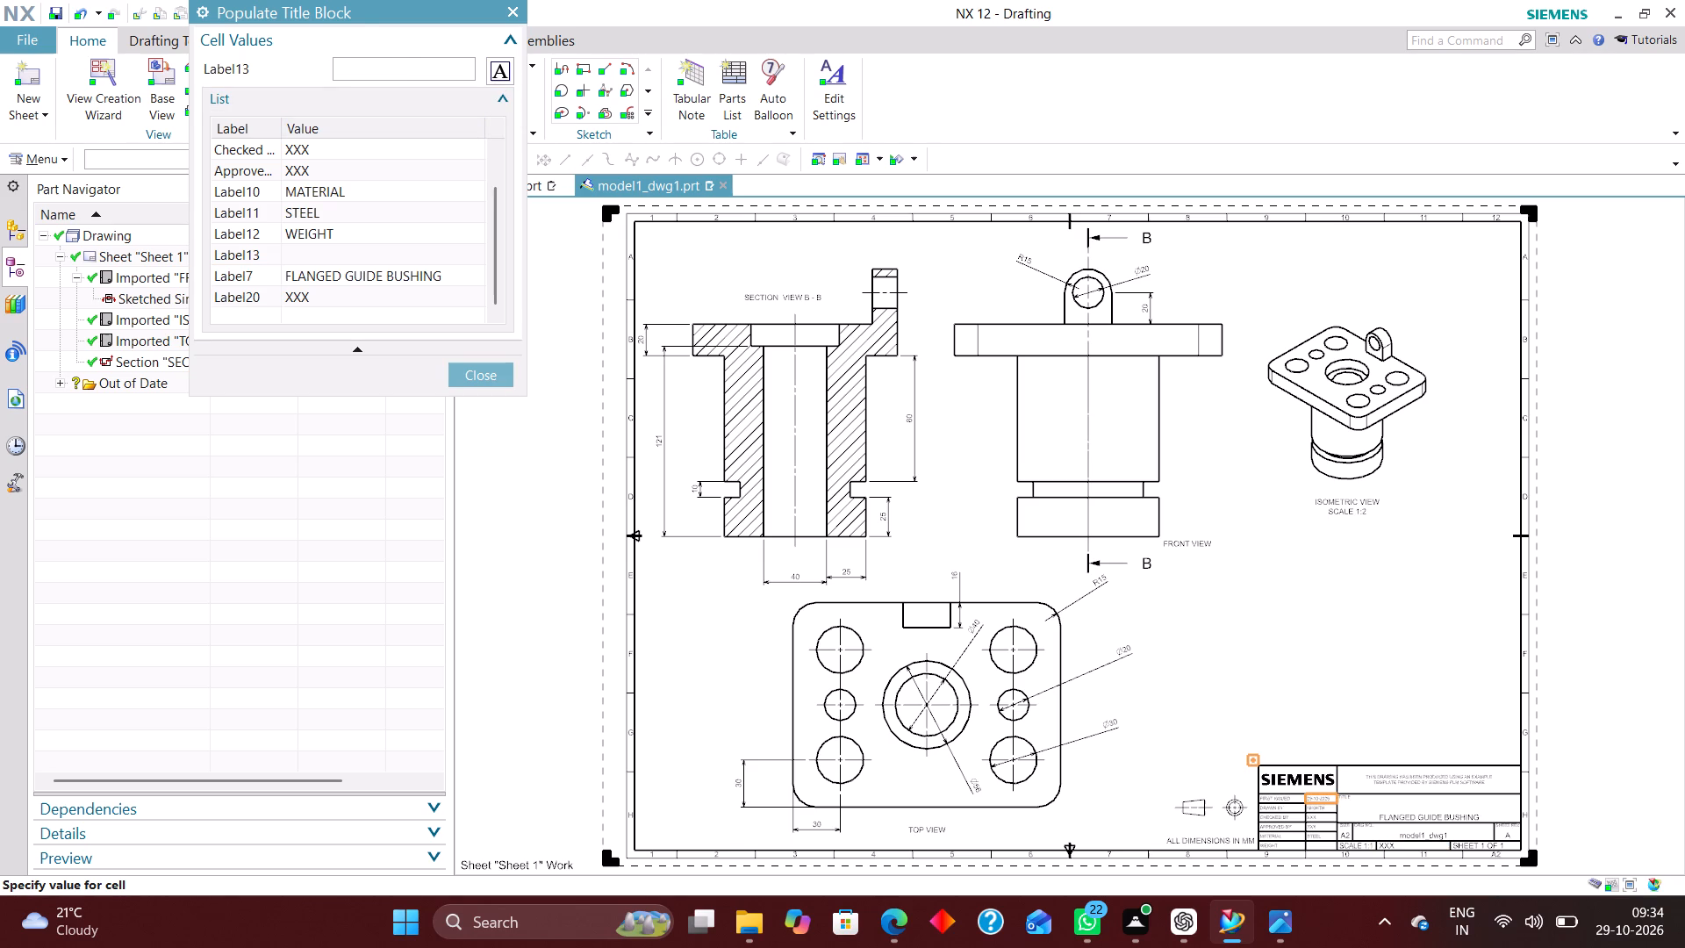
pyautogui.click(481, 372)
pyautogui.click(519, 179)
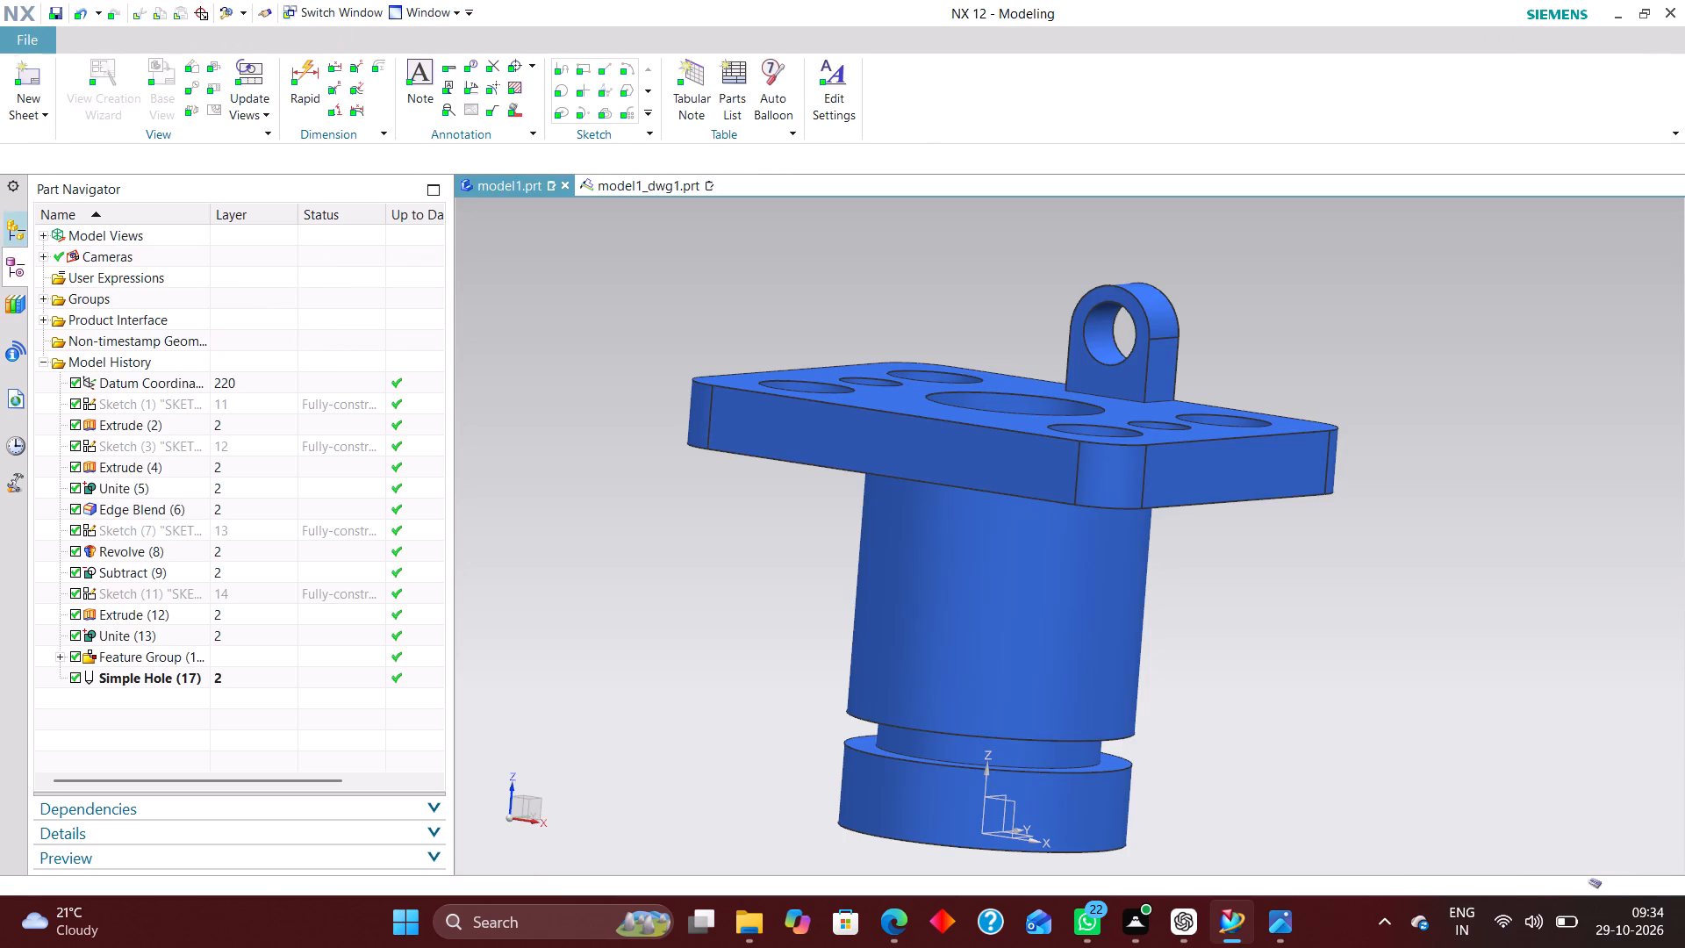
pyautogui.click(55, 162)
pyautogui.click(76, 173)
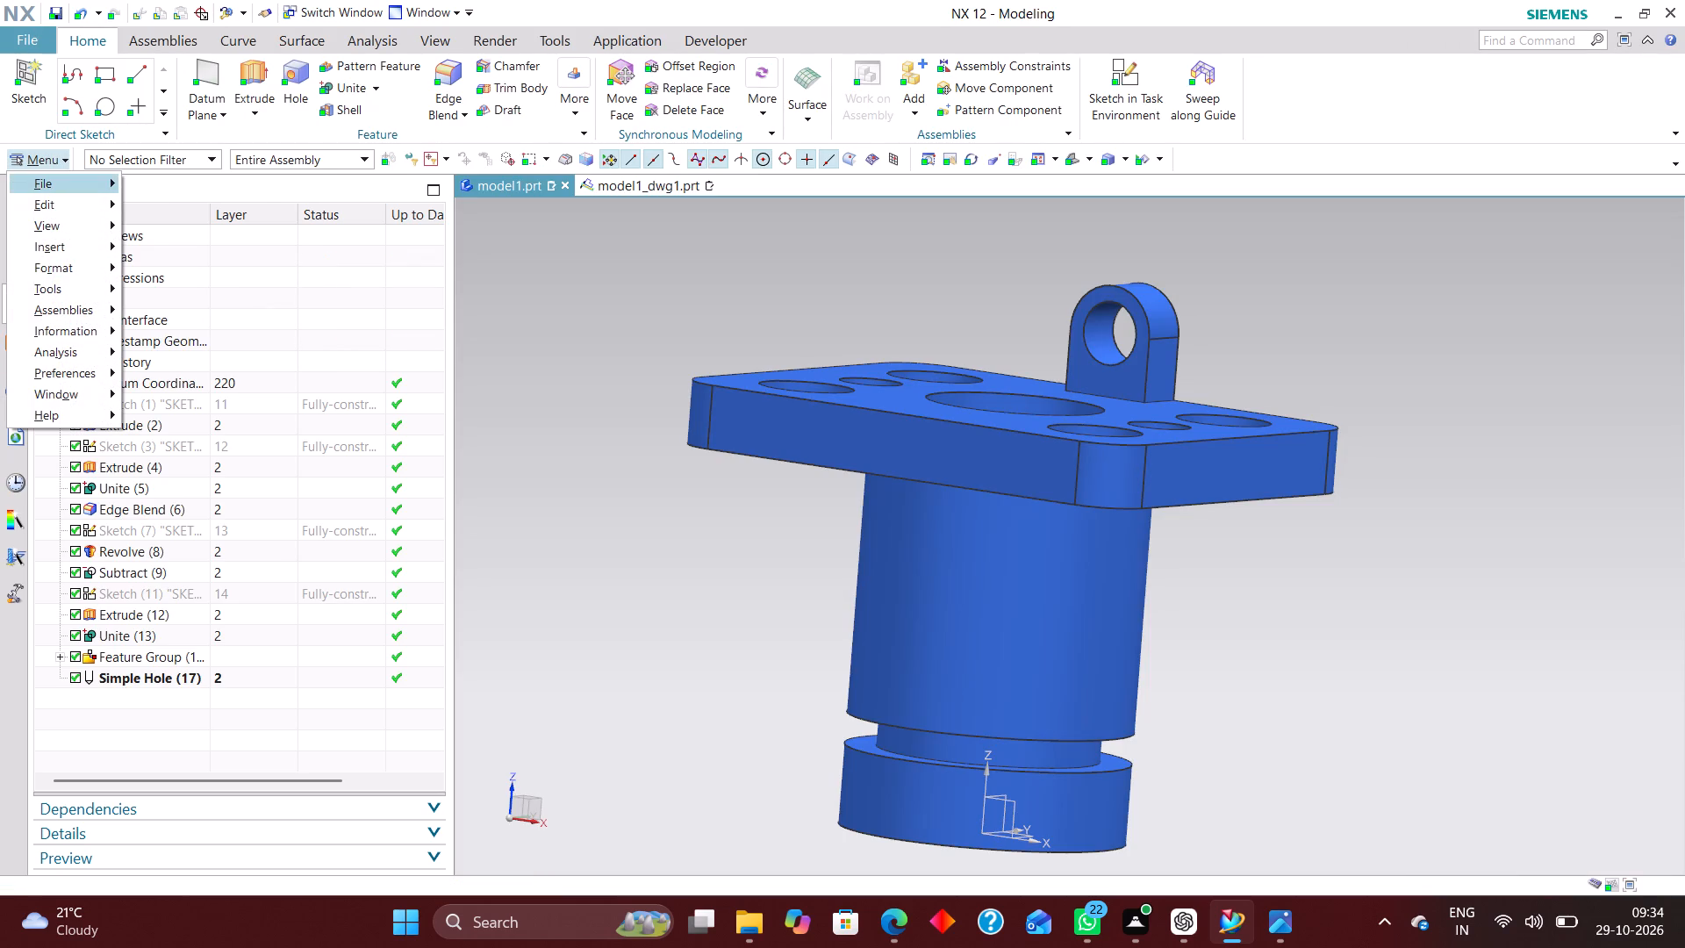
pyautogui.click(82, 178)
pyautogui.click(188, 573)
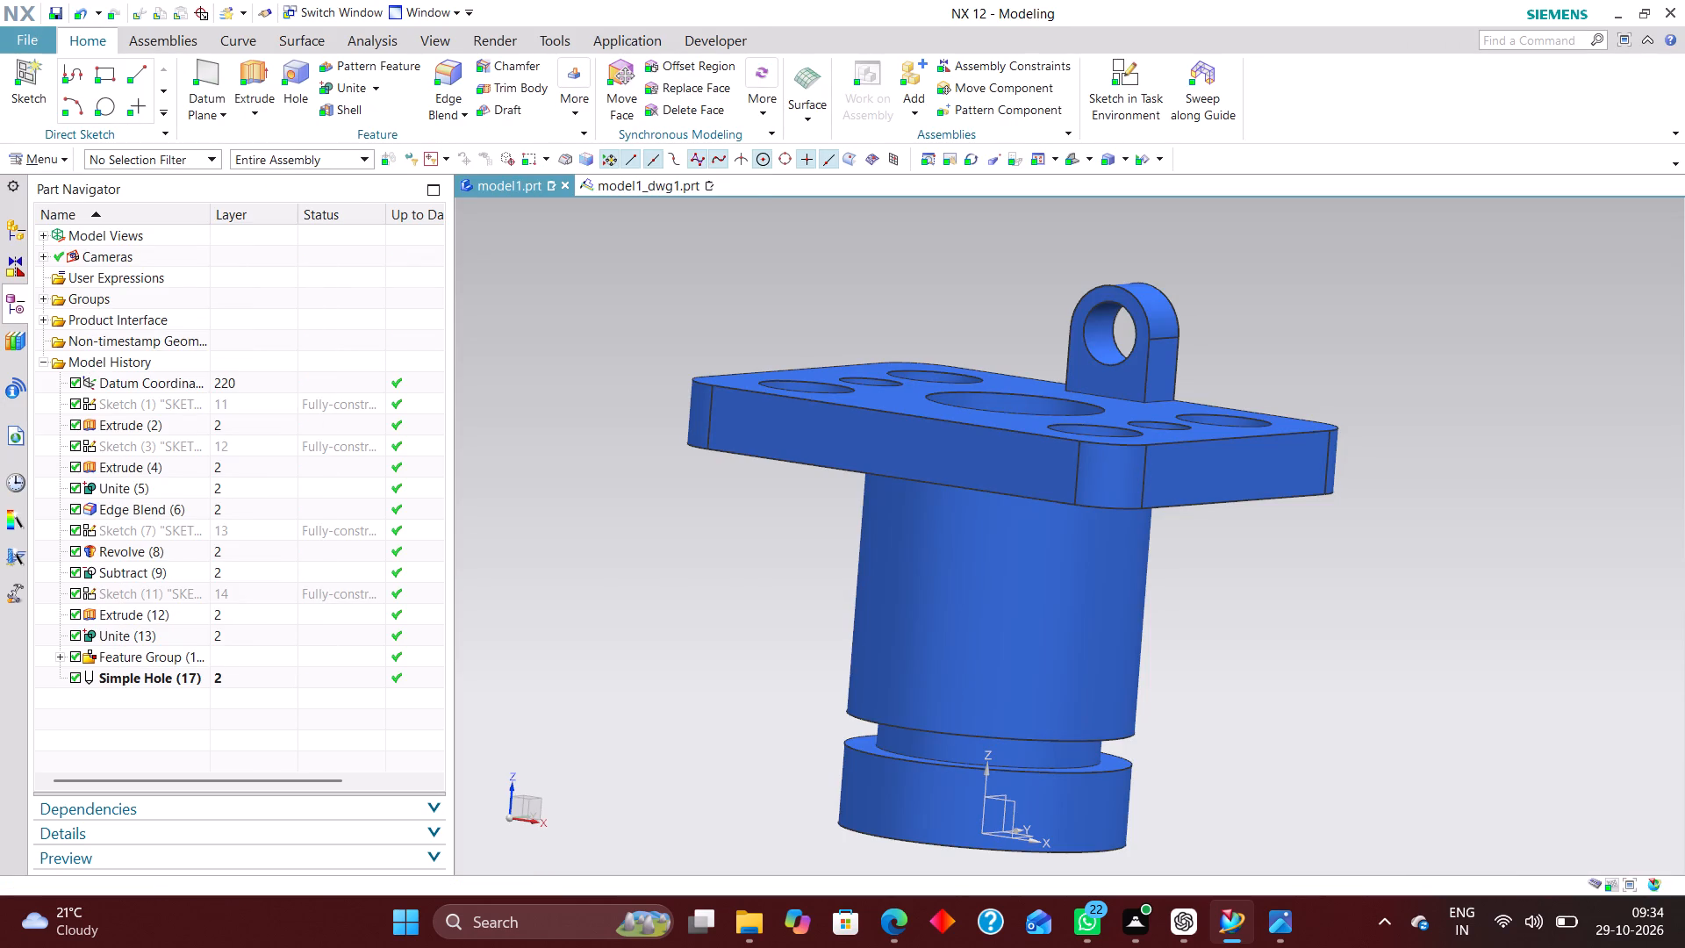
pyautogui.click(733, 147)
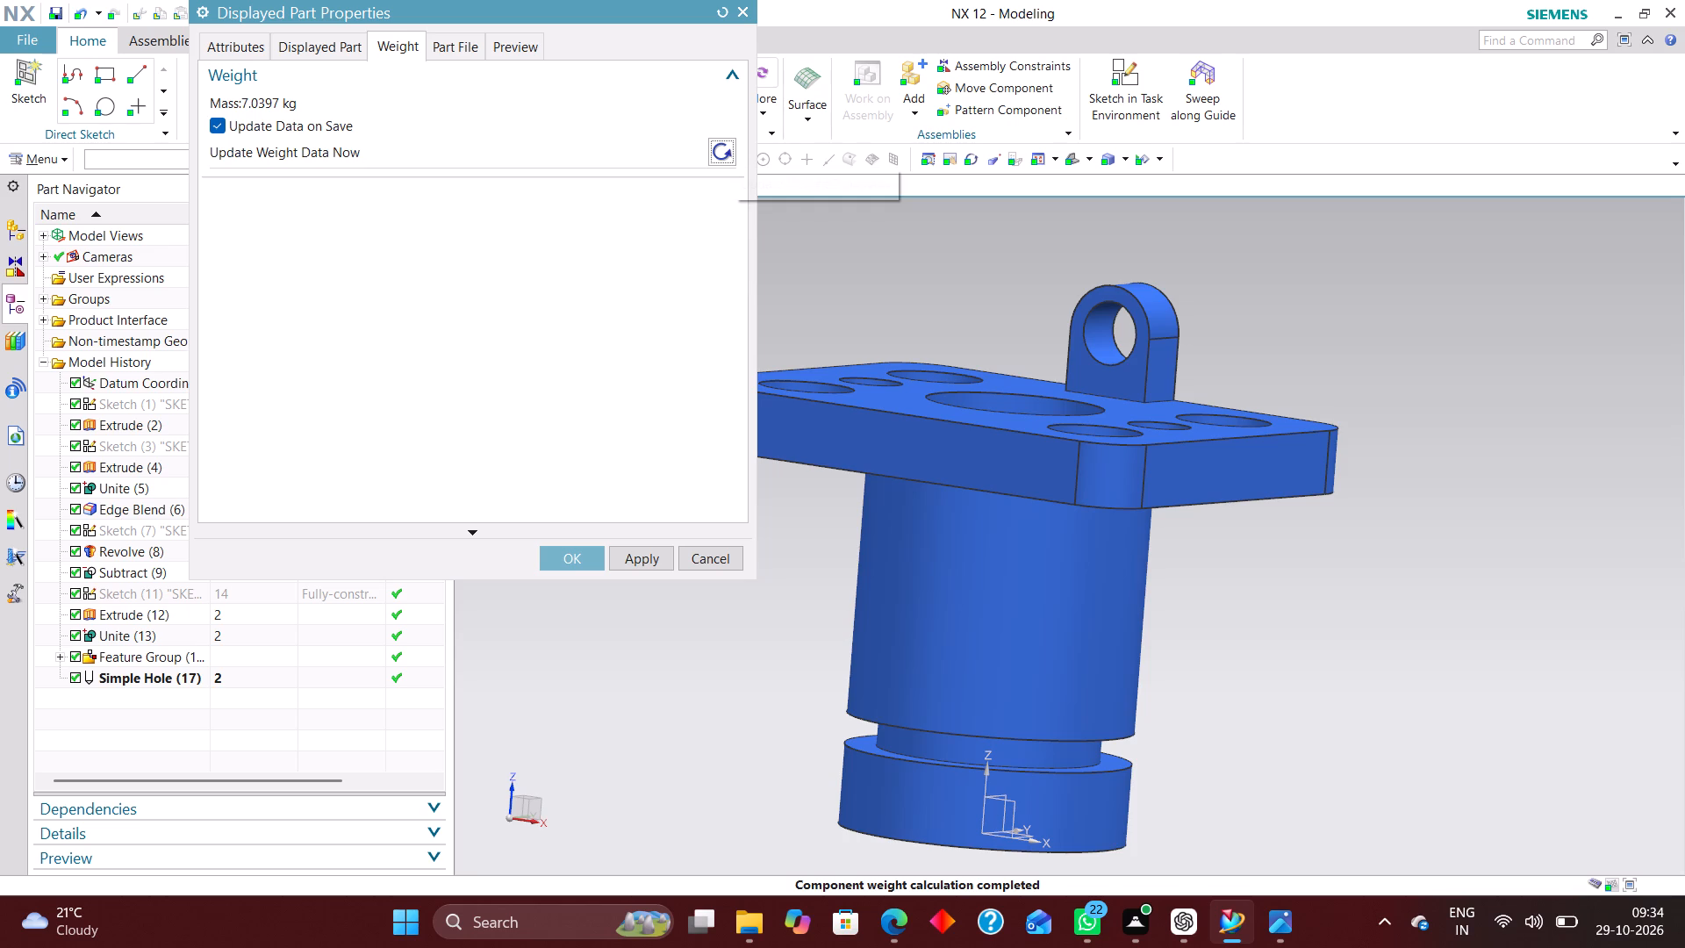
pyautogui.click(570, 557)
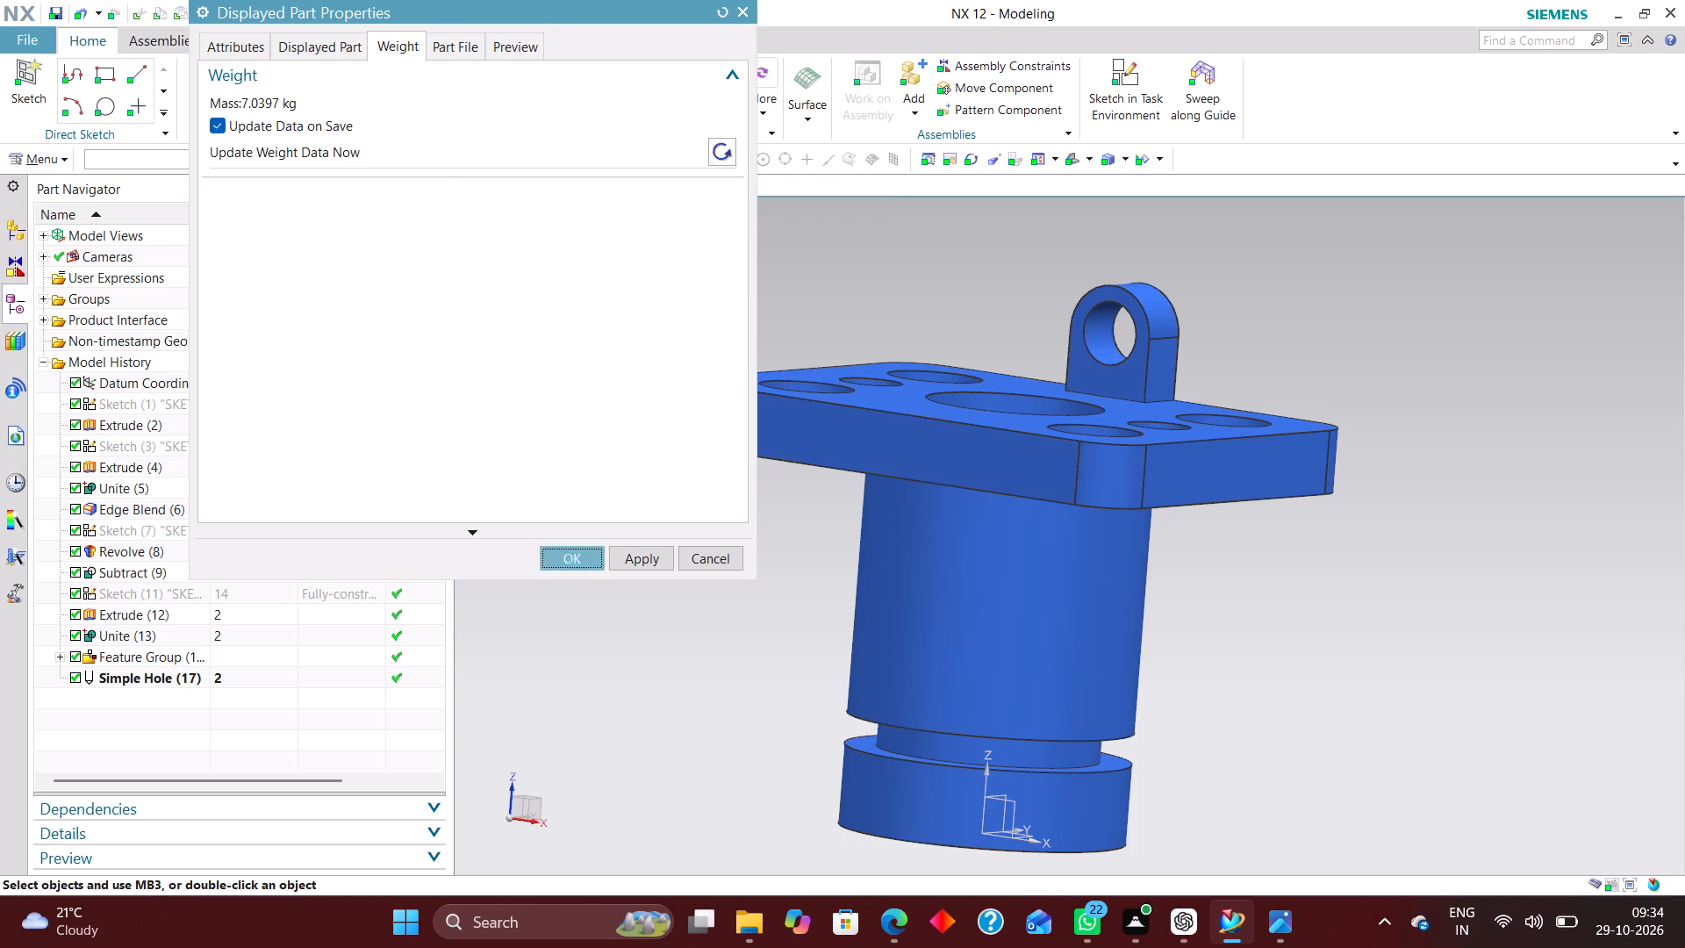
# Return to the model1_dwg1 drawing, populate the title block again and set the weight value cell Label13 to 7.0379.
pyautogui.click(649, 187)
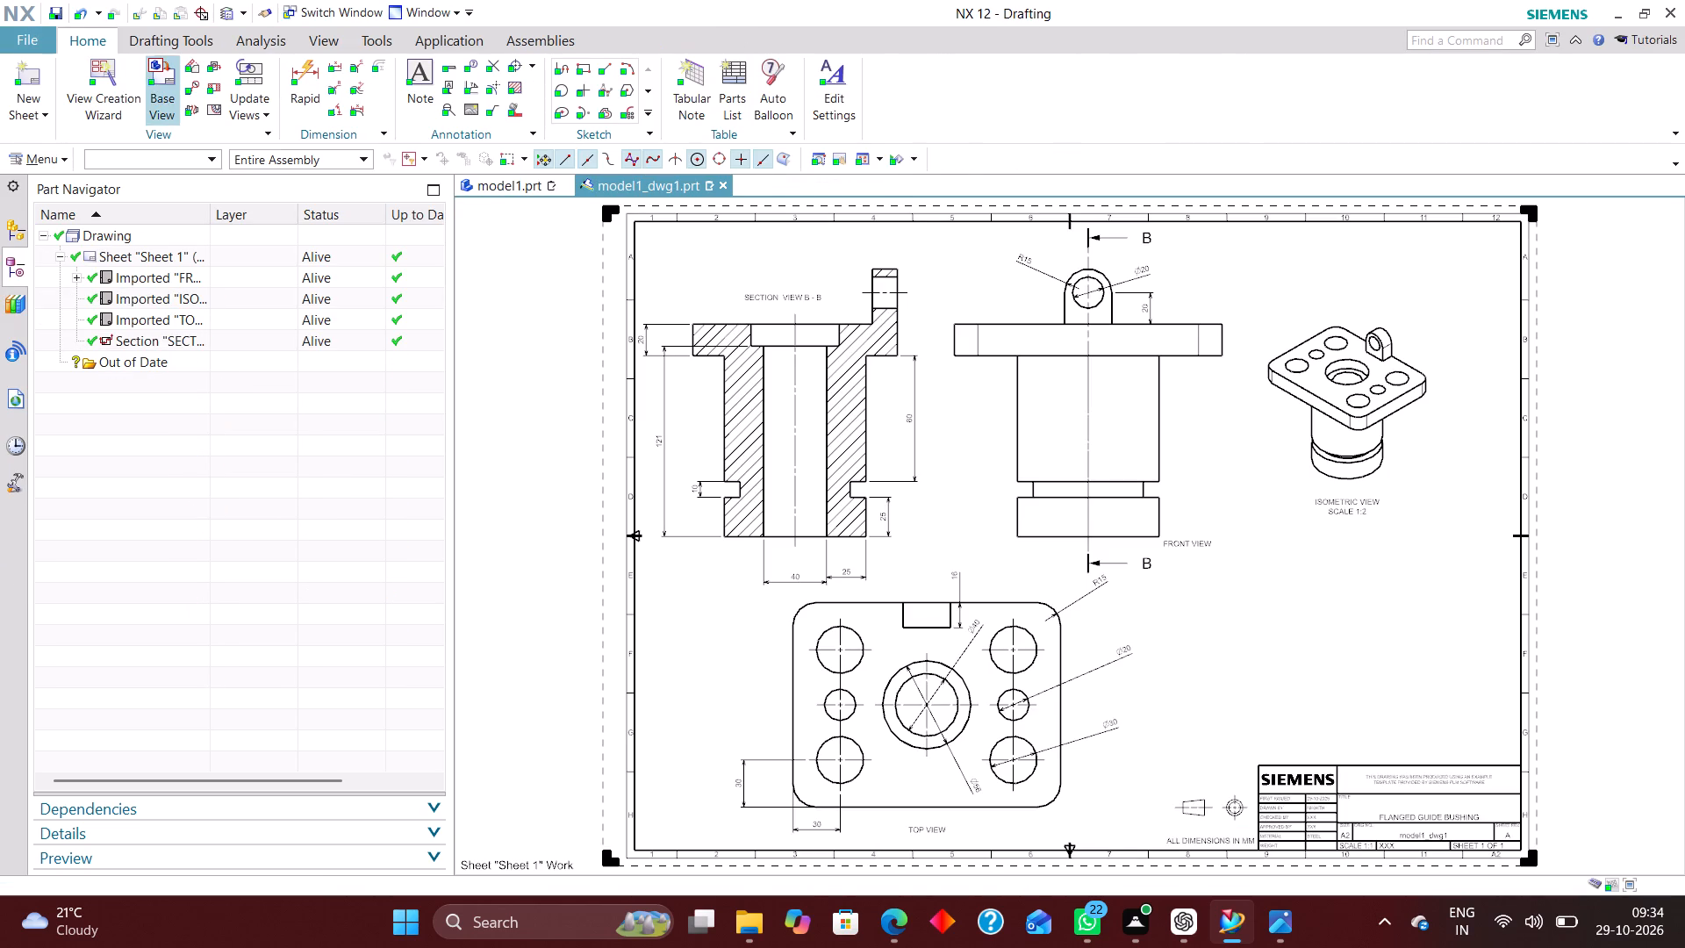
pyautogui.click(168, 75)
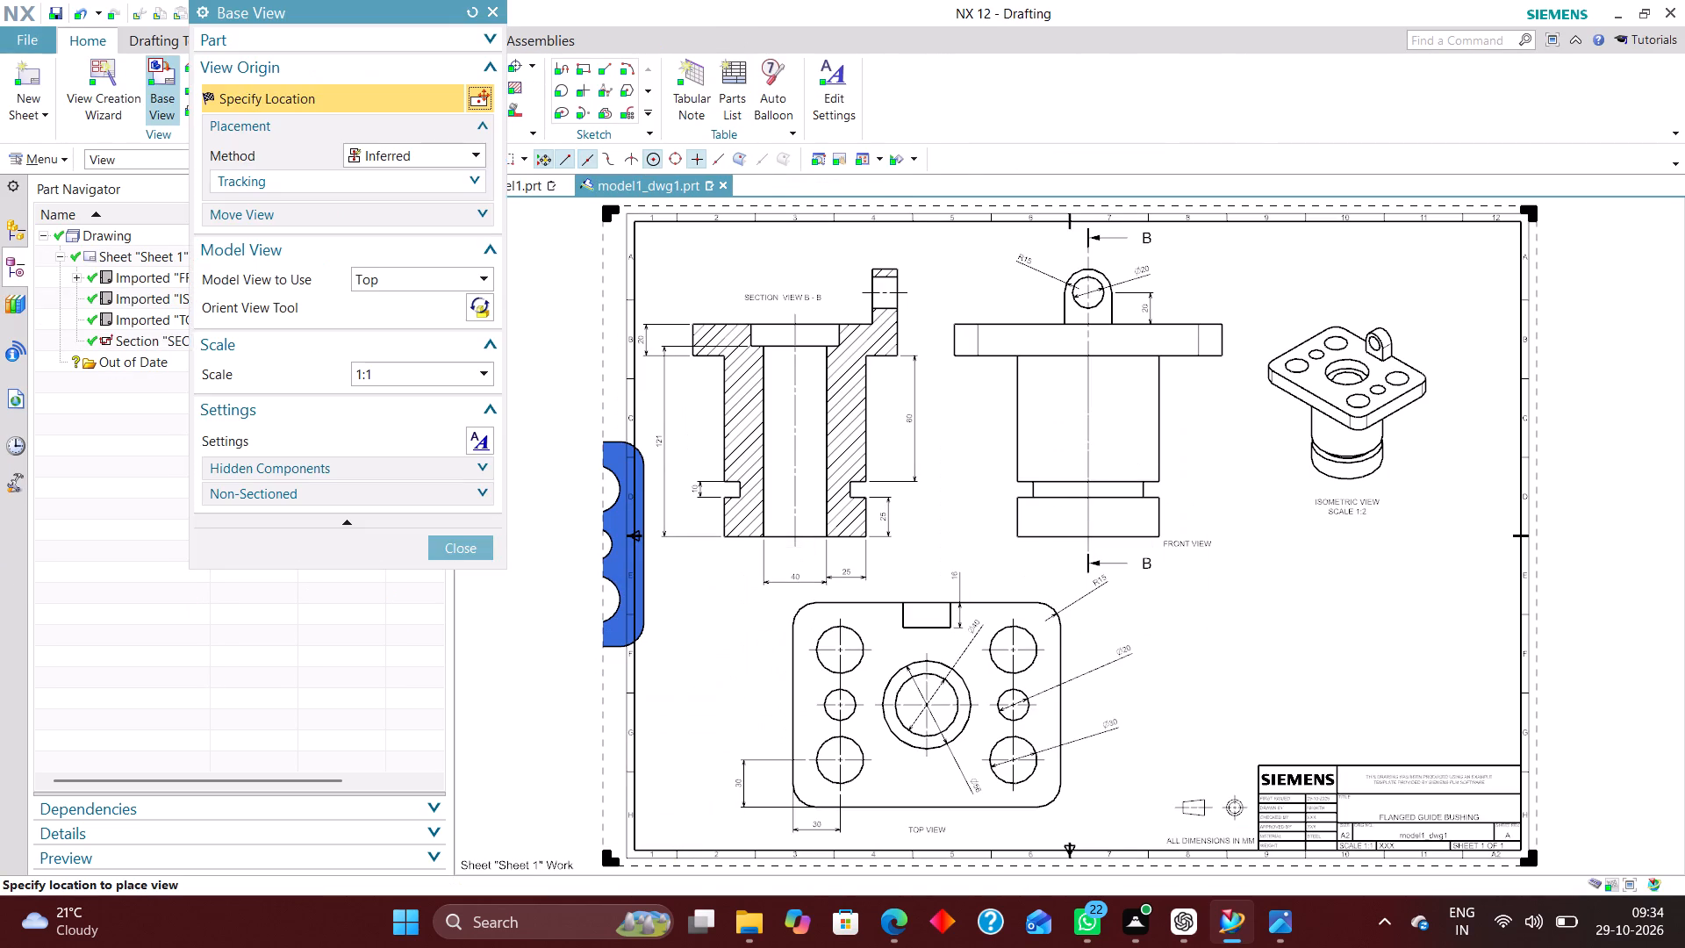
pyautogui.click(482, 550)
pyautogui.rightClick(1237, 801)
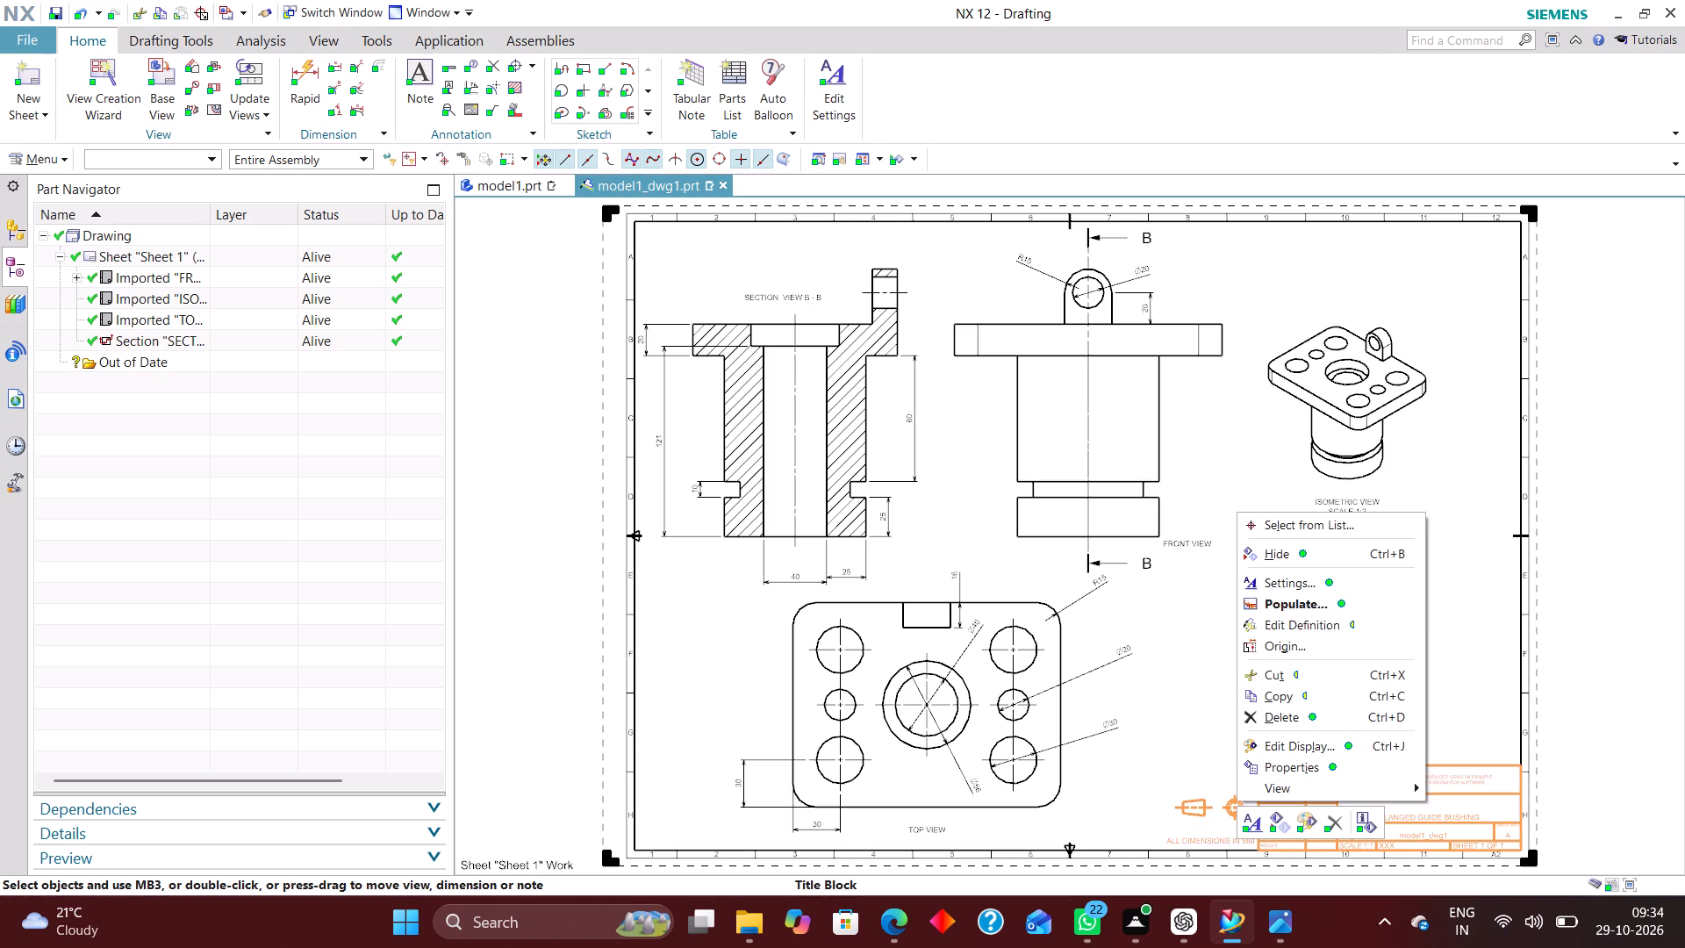
pyautogui.click(1345, 604)
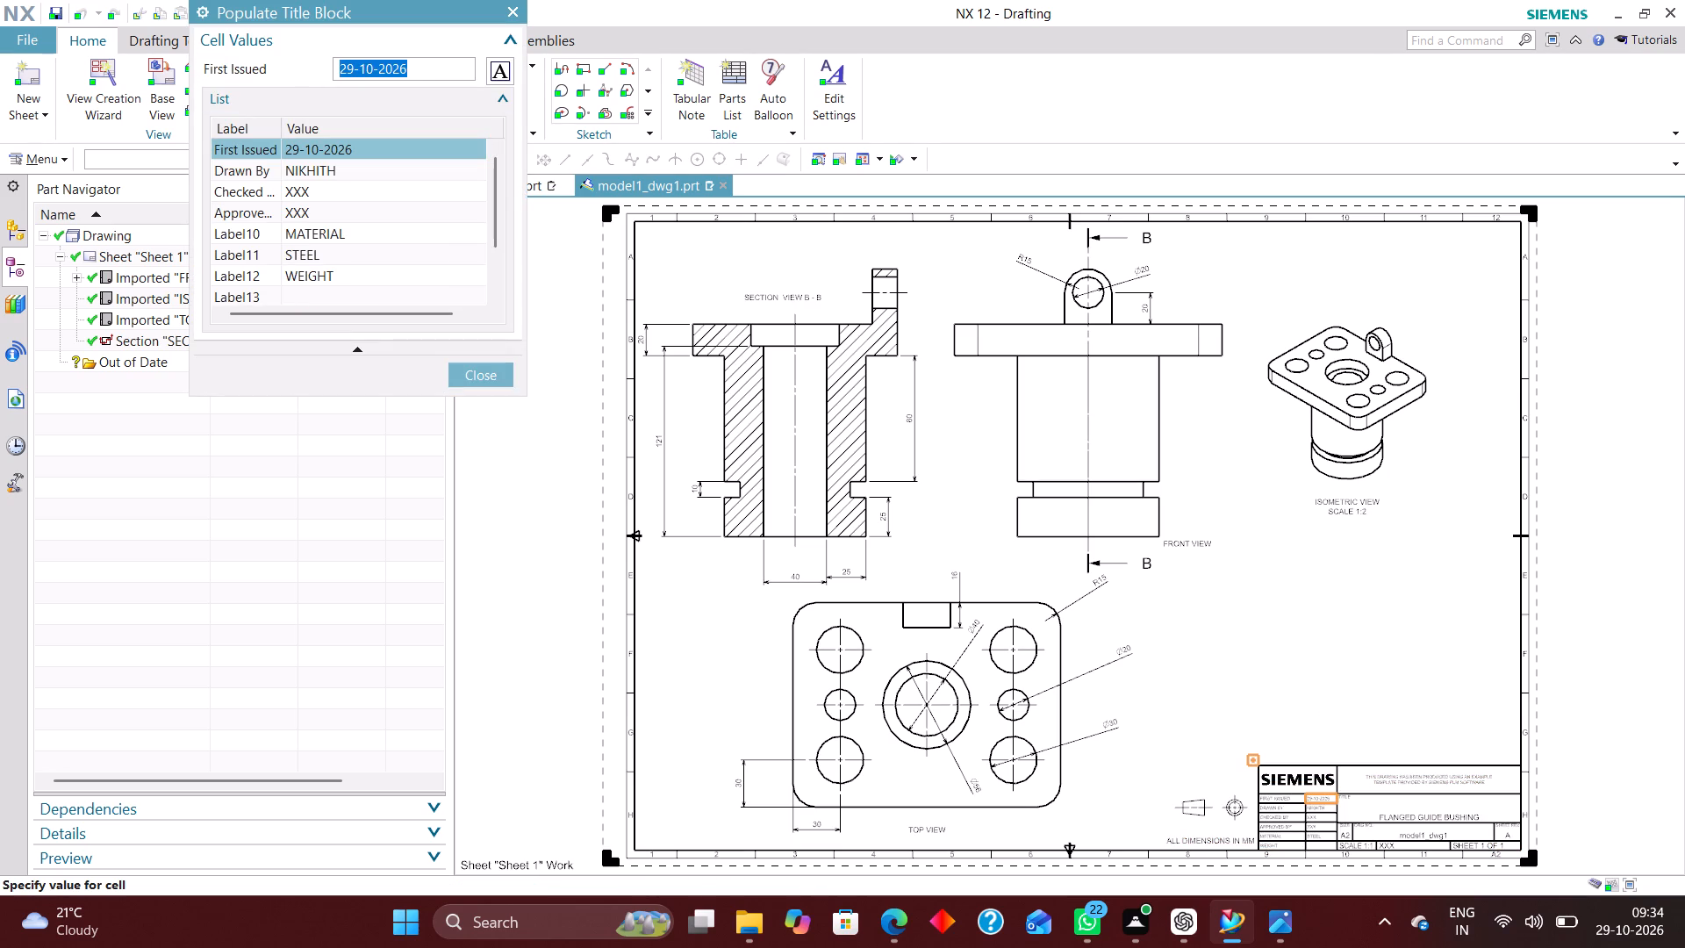
pyautogui.click(331, 293)
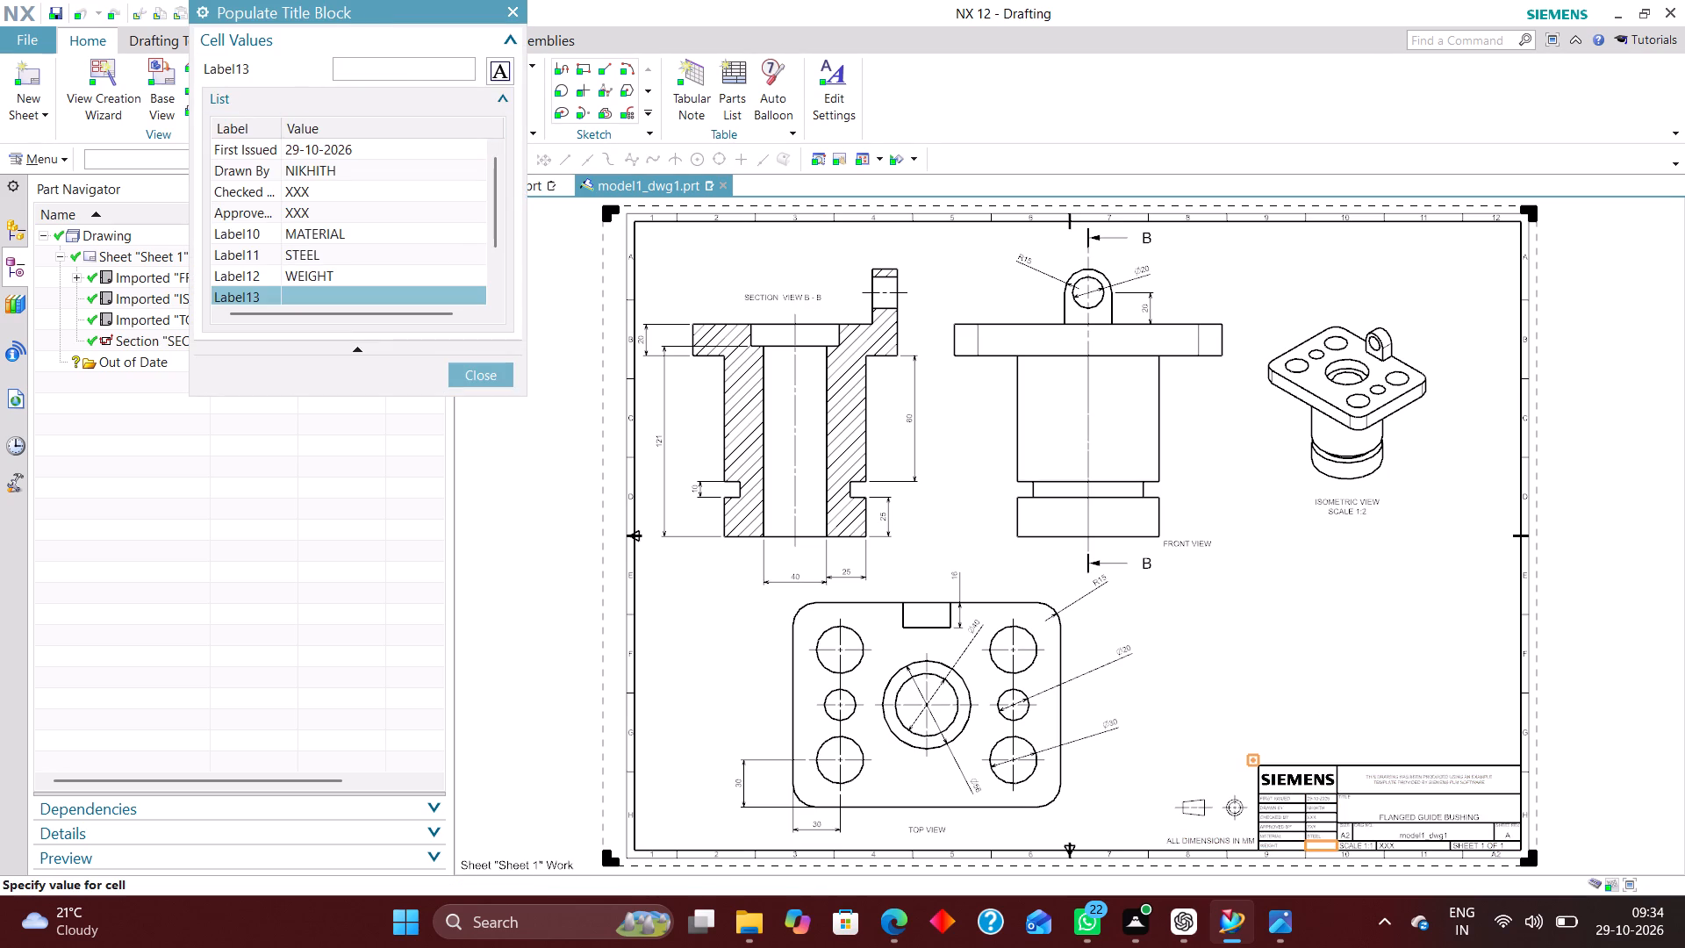
pyautogui.press('7')
pyautogui.write('.03')
pyautogui.press('7')
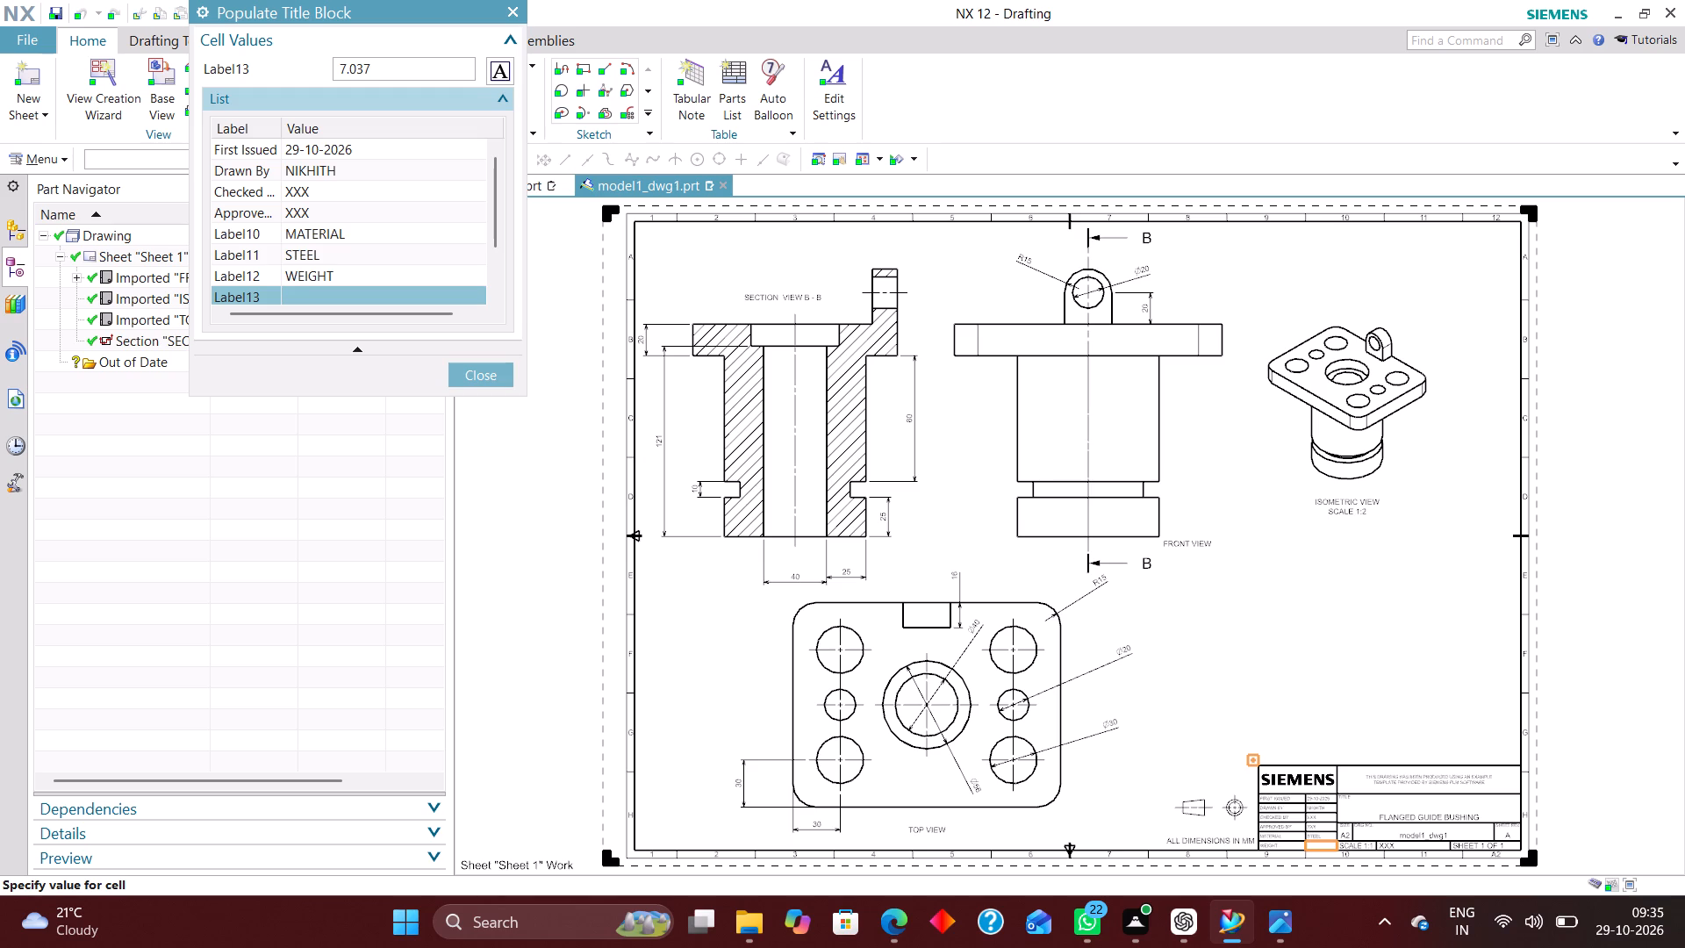
pyautogui.press('9')
pyautogui.press('Return')
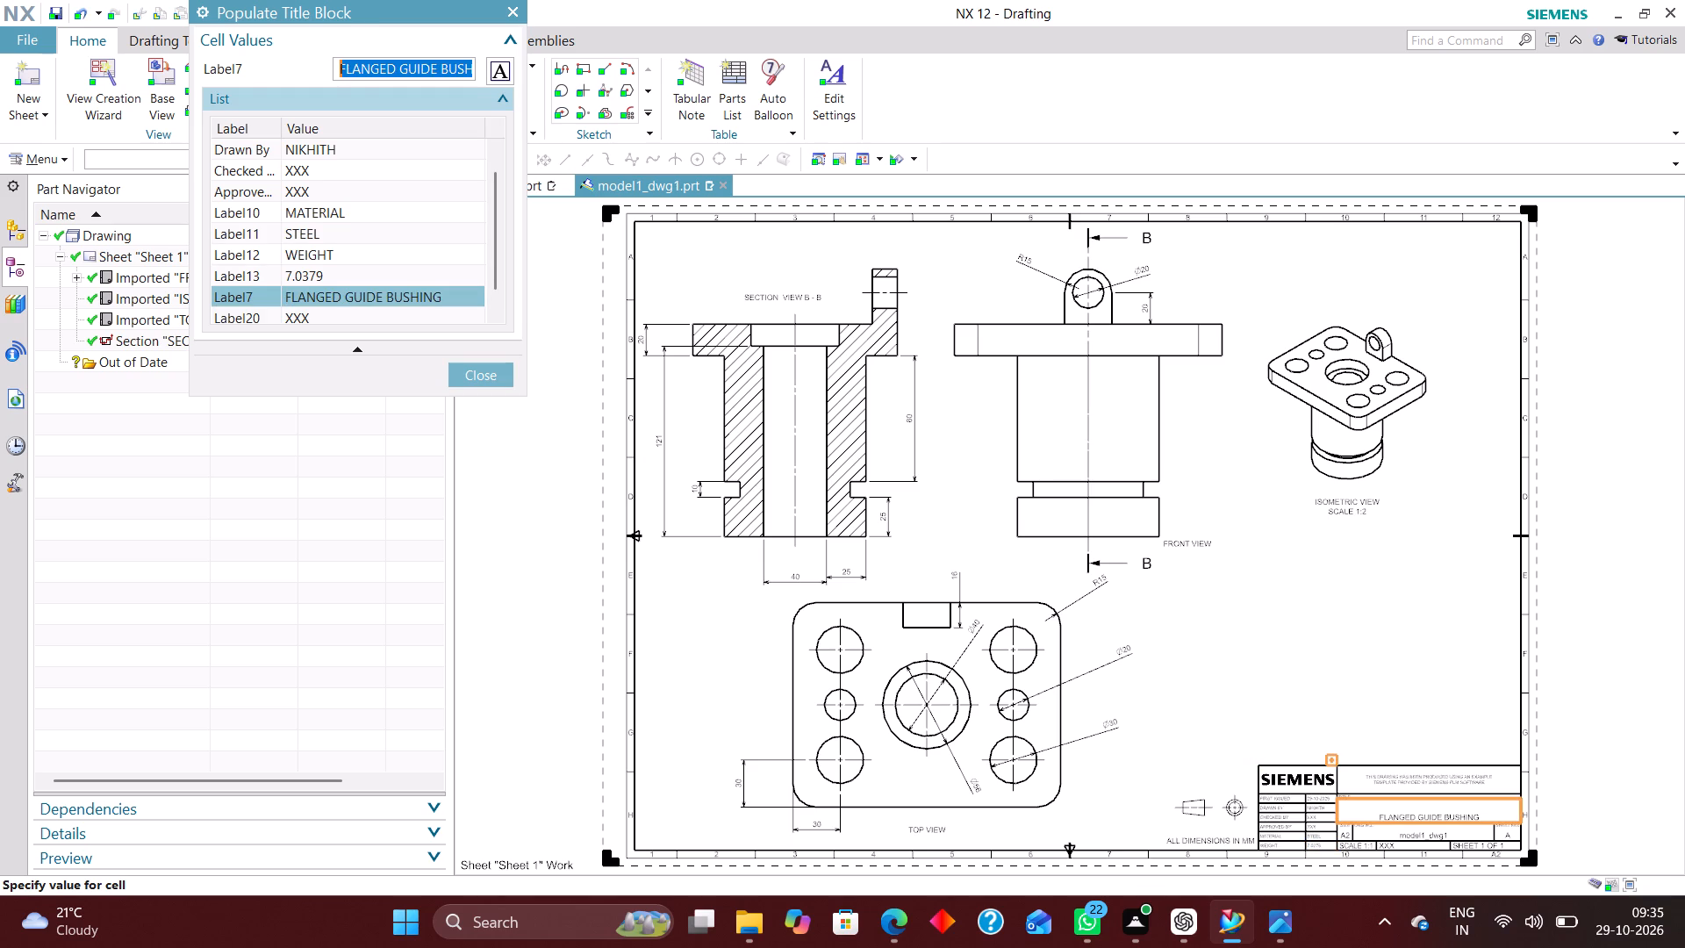
# Change the title block's Label12 text to WEIGHT (kg) and finish populating the title block.
pyautogui.click(376, 253)
pyautogui.click(405, 68)
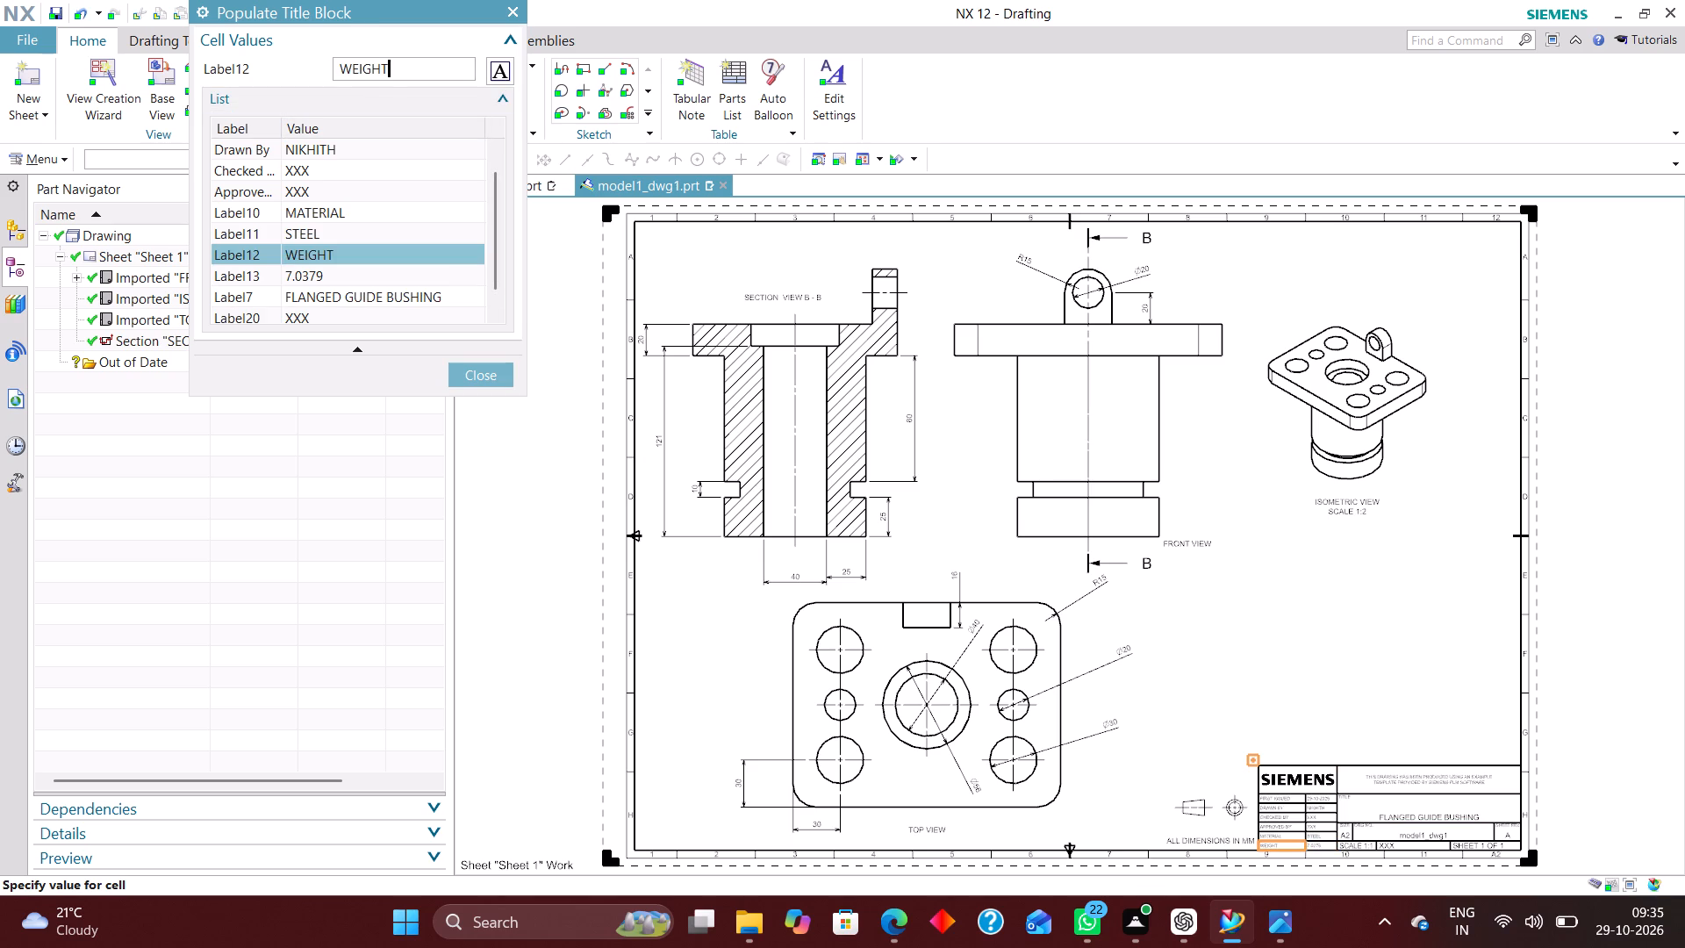
pyautogui.press('space')
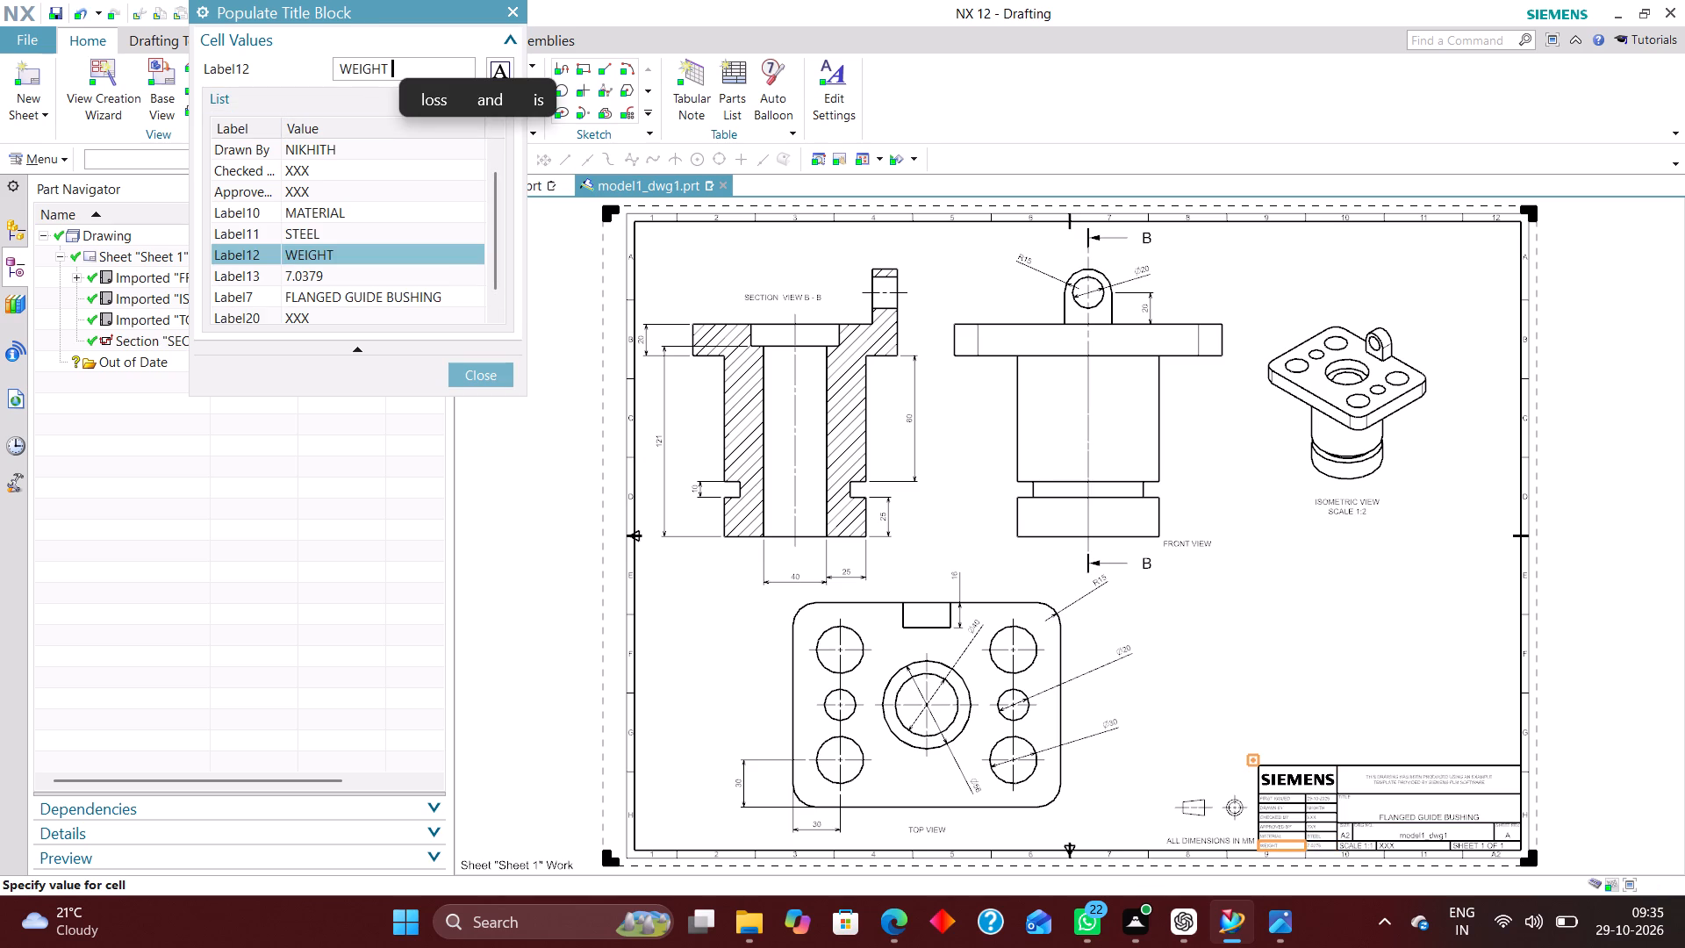
pyautogui.hotkey('shift', '(')
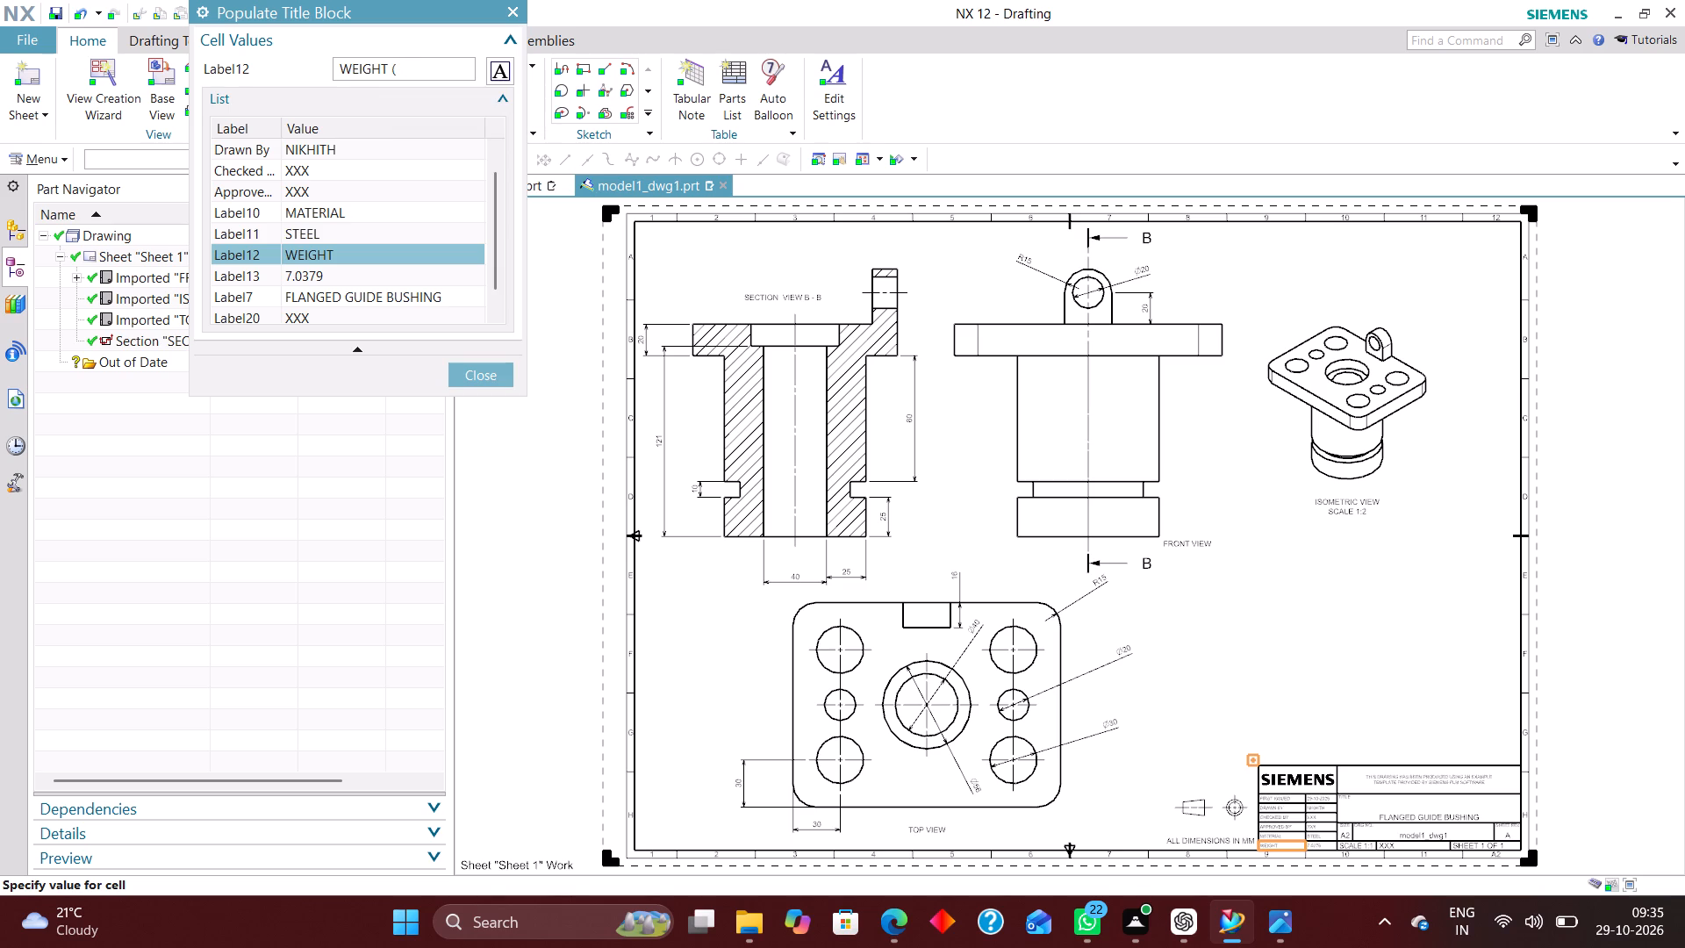
pyautogui.hotkey('shift', ')')
pyautogui.press('Left')
pyautogui.hotkey('shift', 'k')
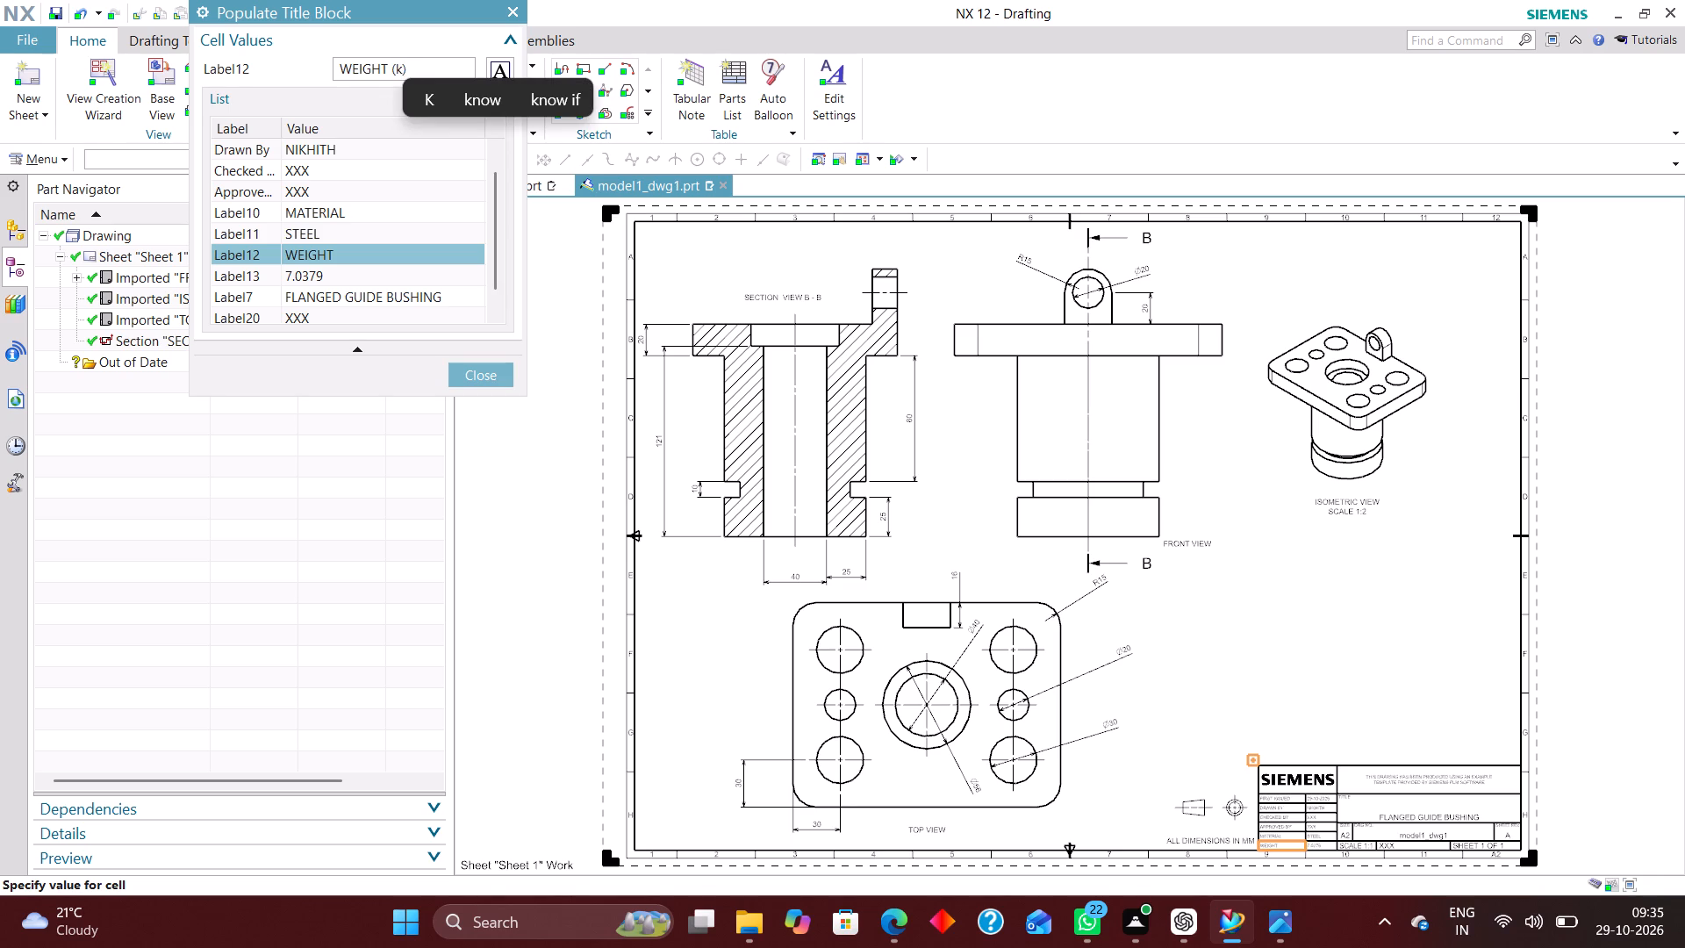
pyautogui.hotkey('shift', 'g')
pyautogui.press('Return')
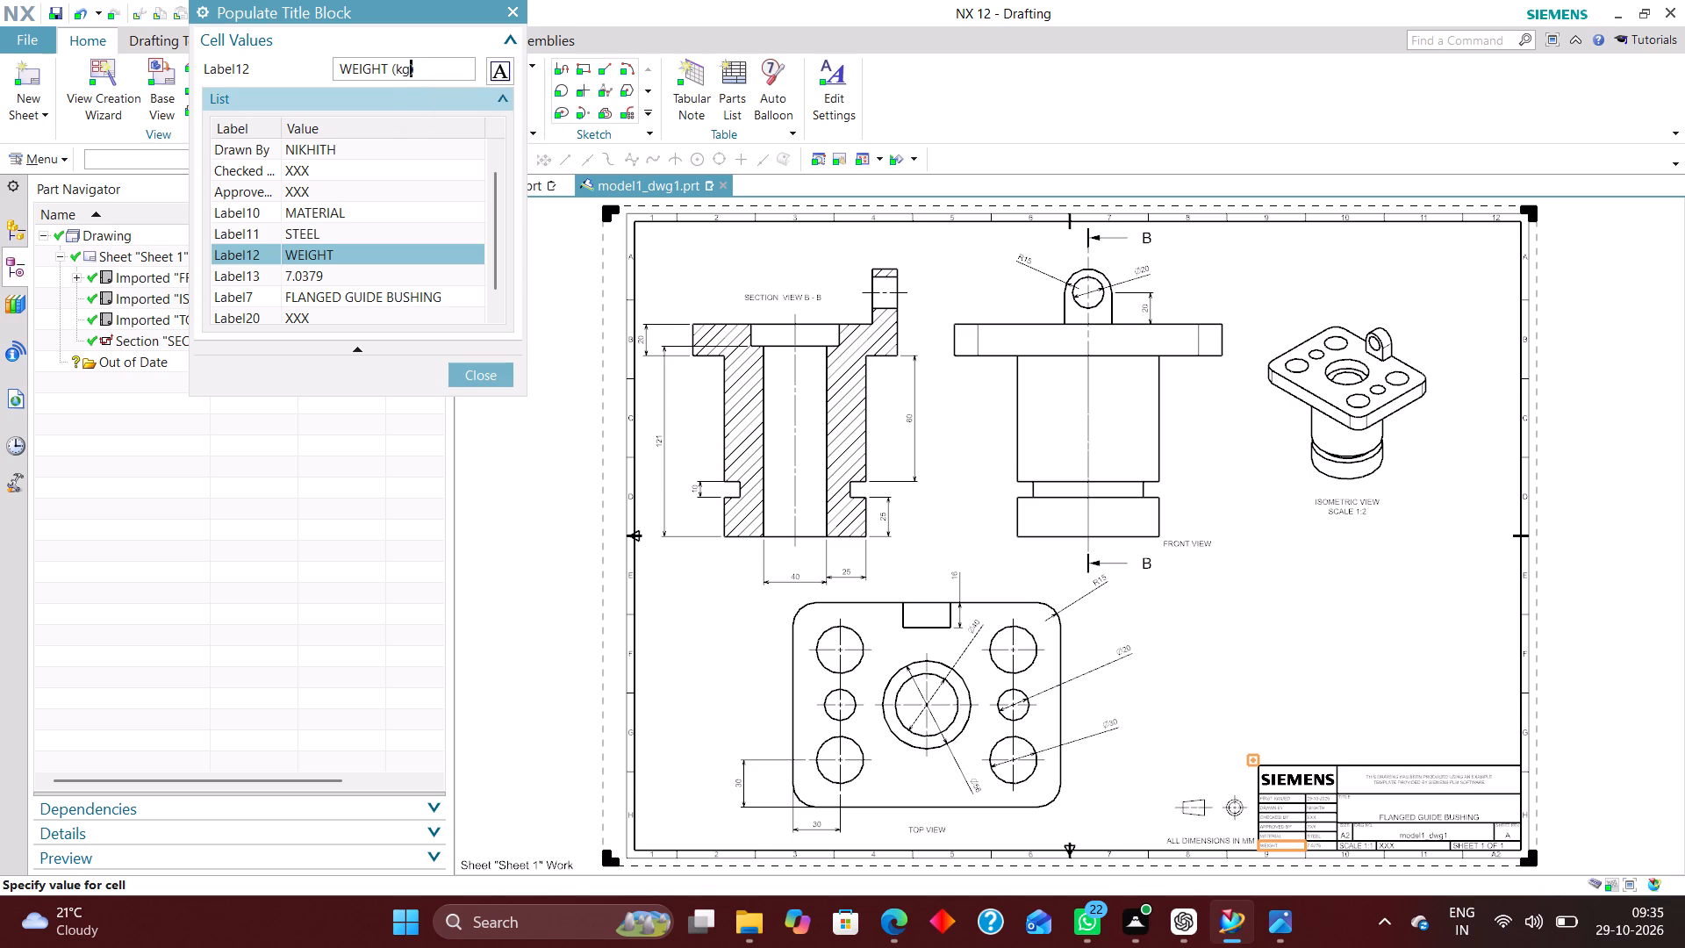
pyautogui.click(486, 367)
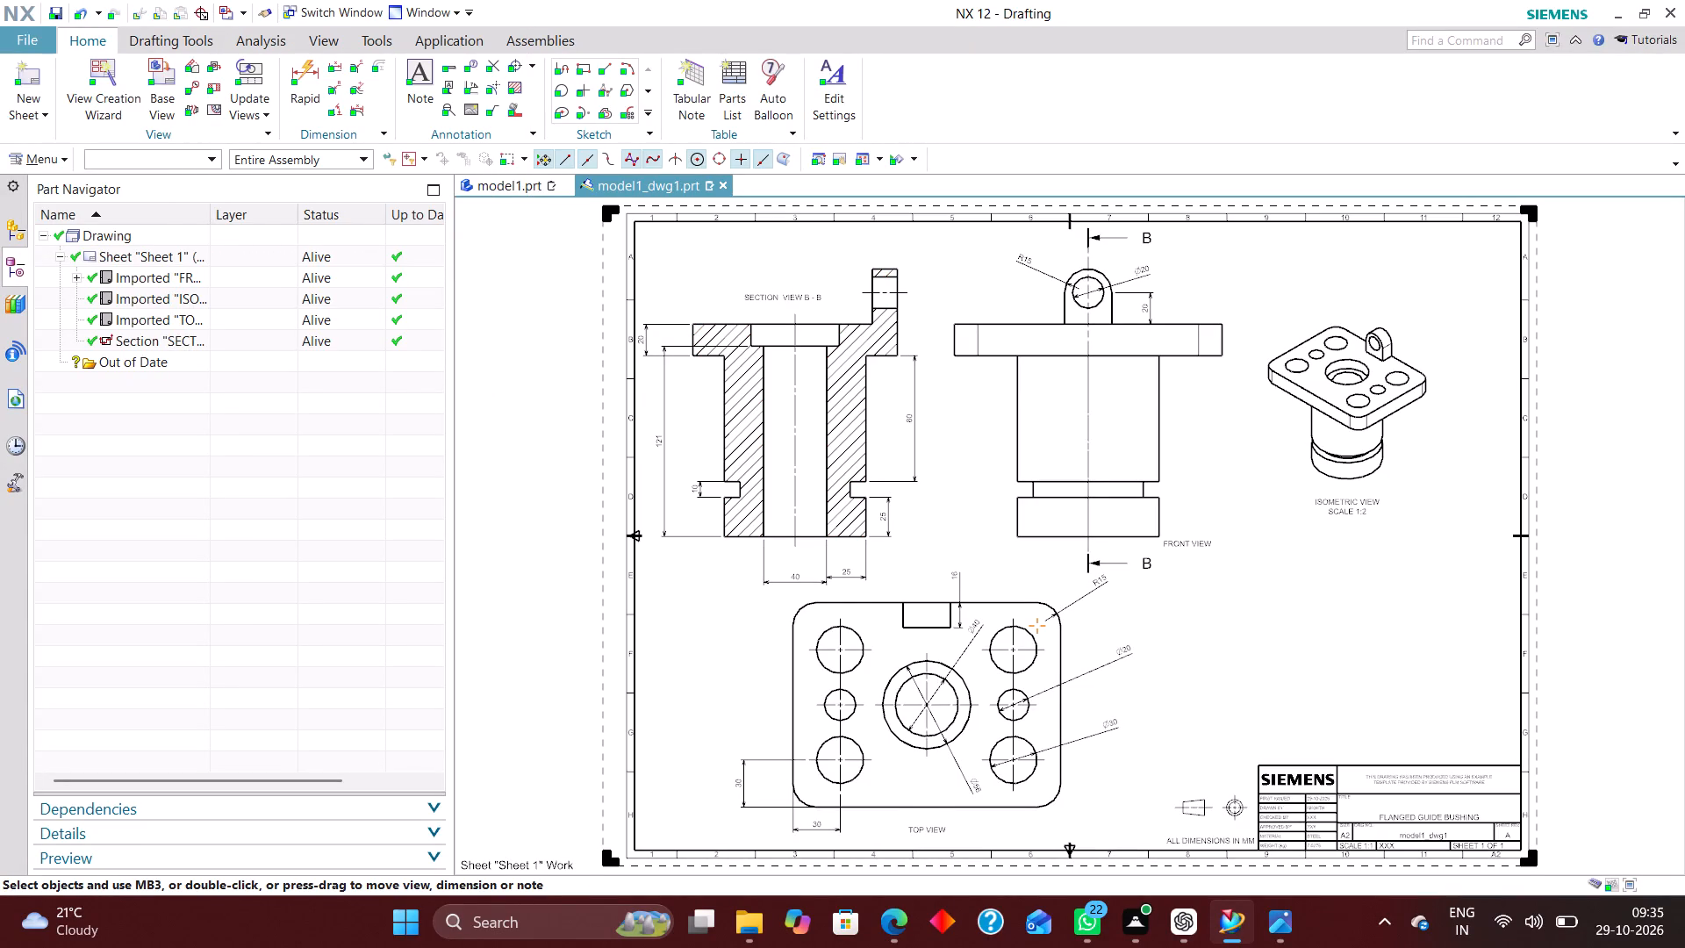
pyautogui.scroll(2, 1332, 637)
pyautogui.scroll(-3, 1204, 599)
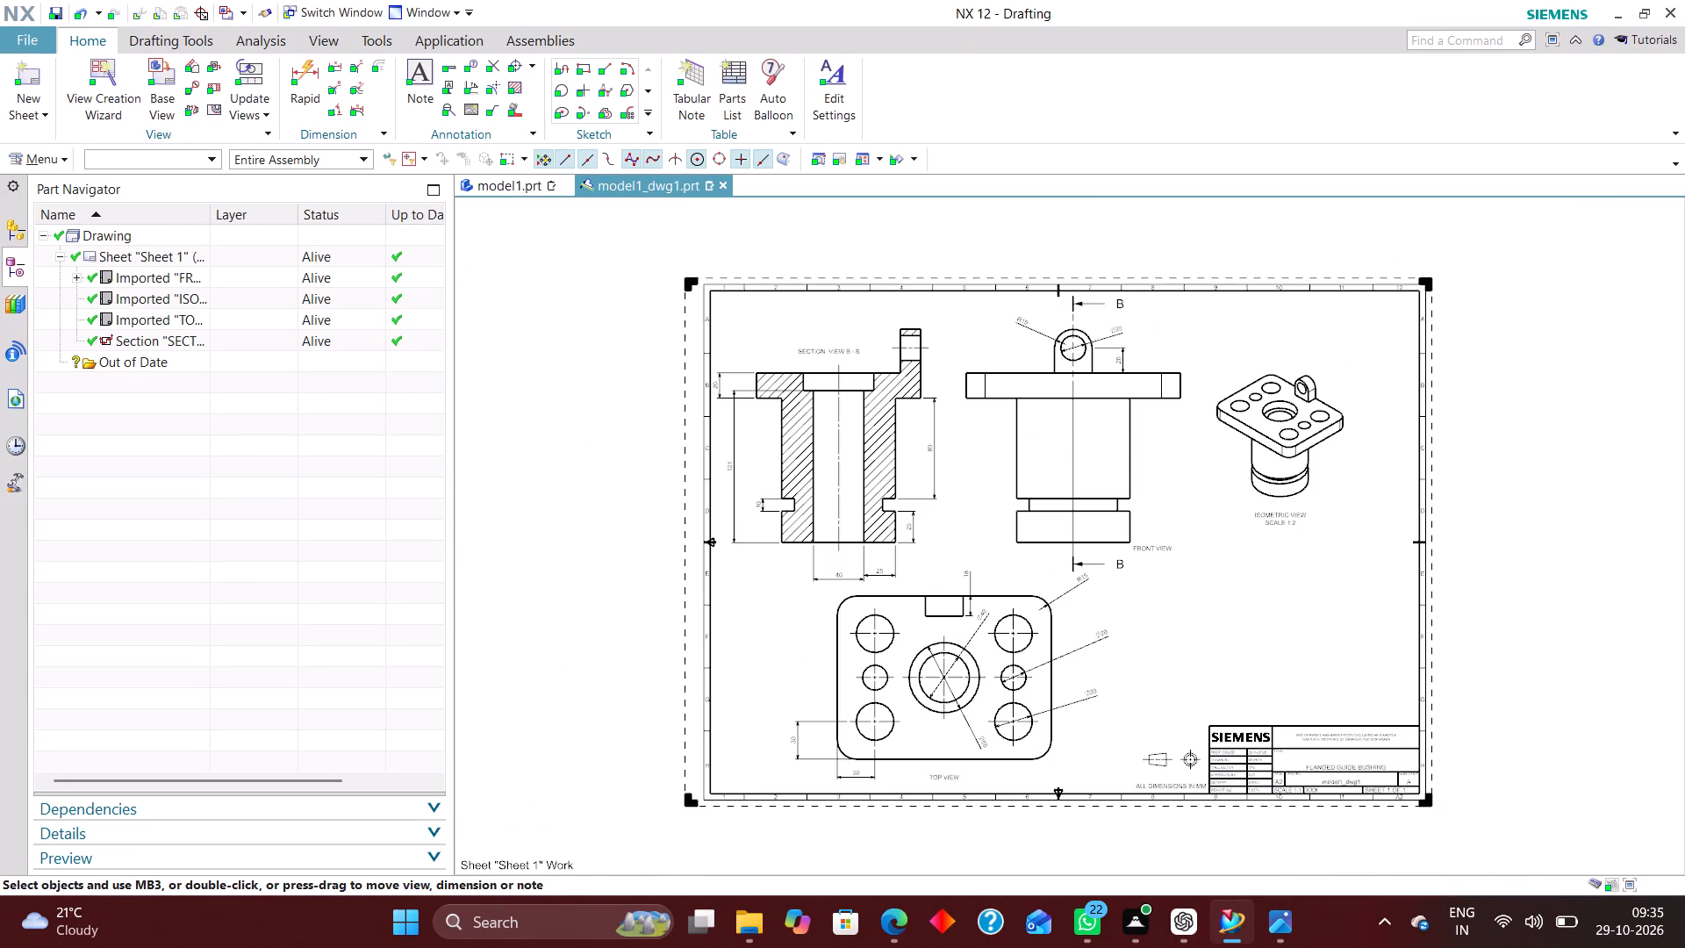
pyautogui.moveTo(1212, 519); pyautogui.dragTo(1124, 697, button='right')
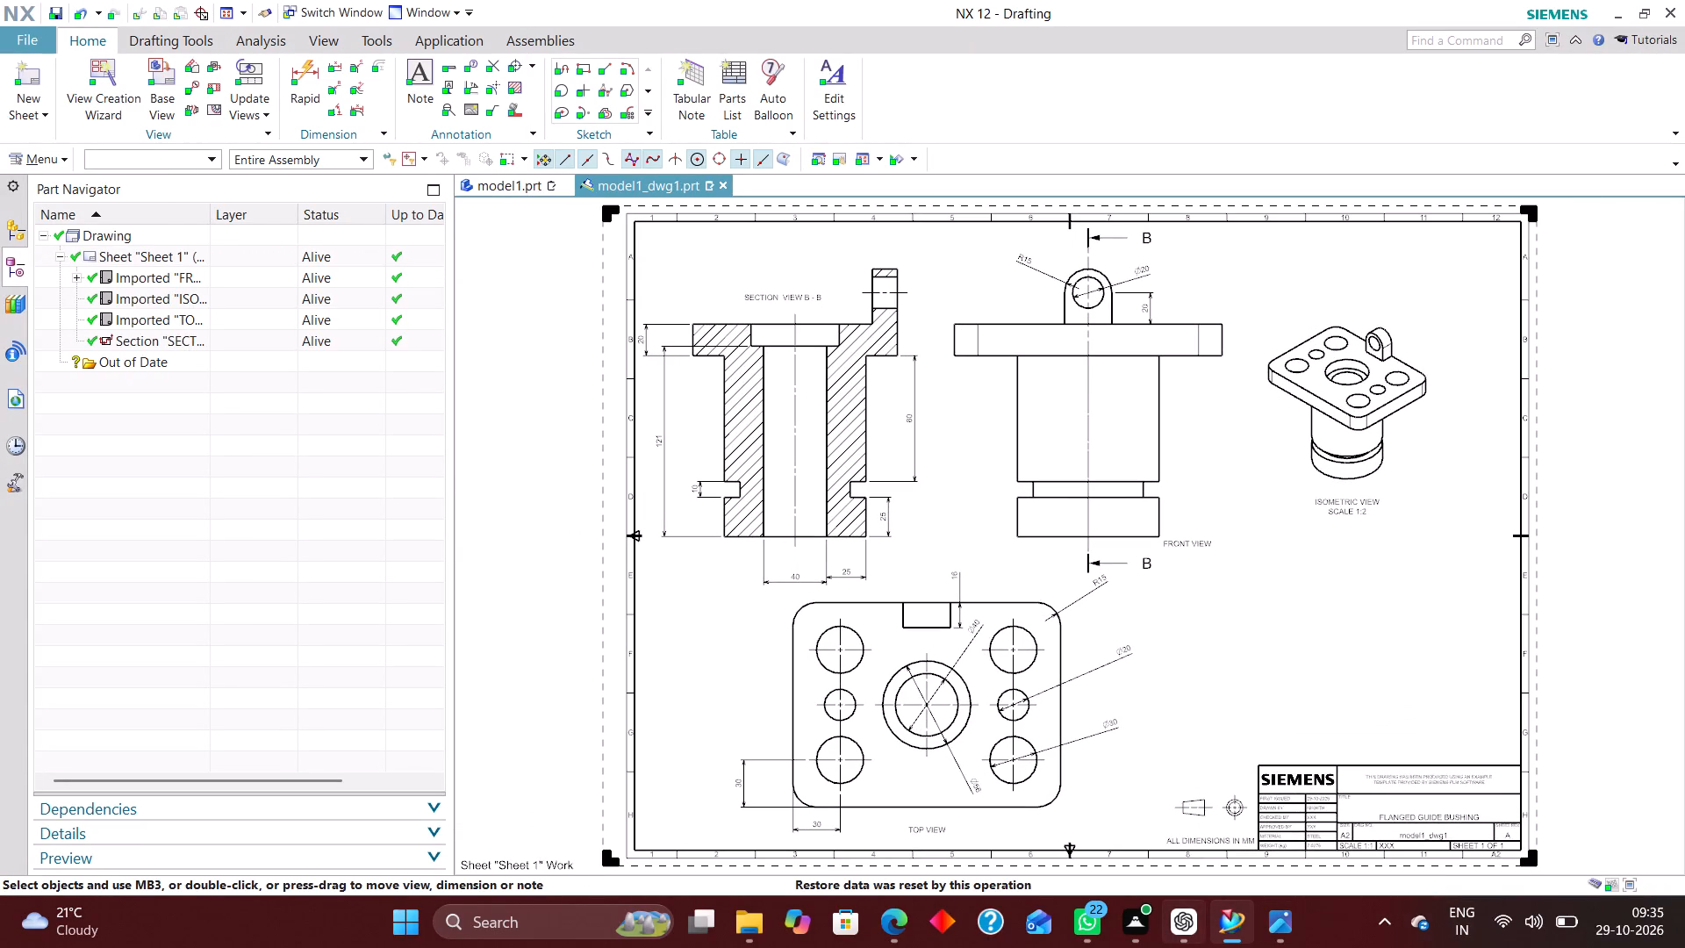
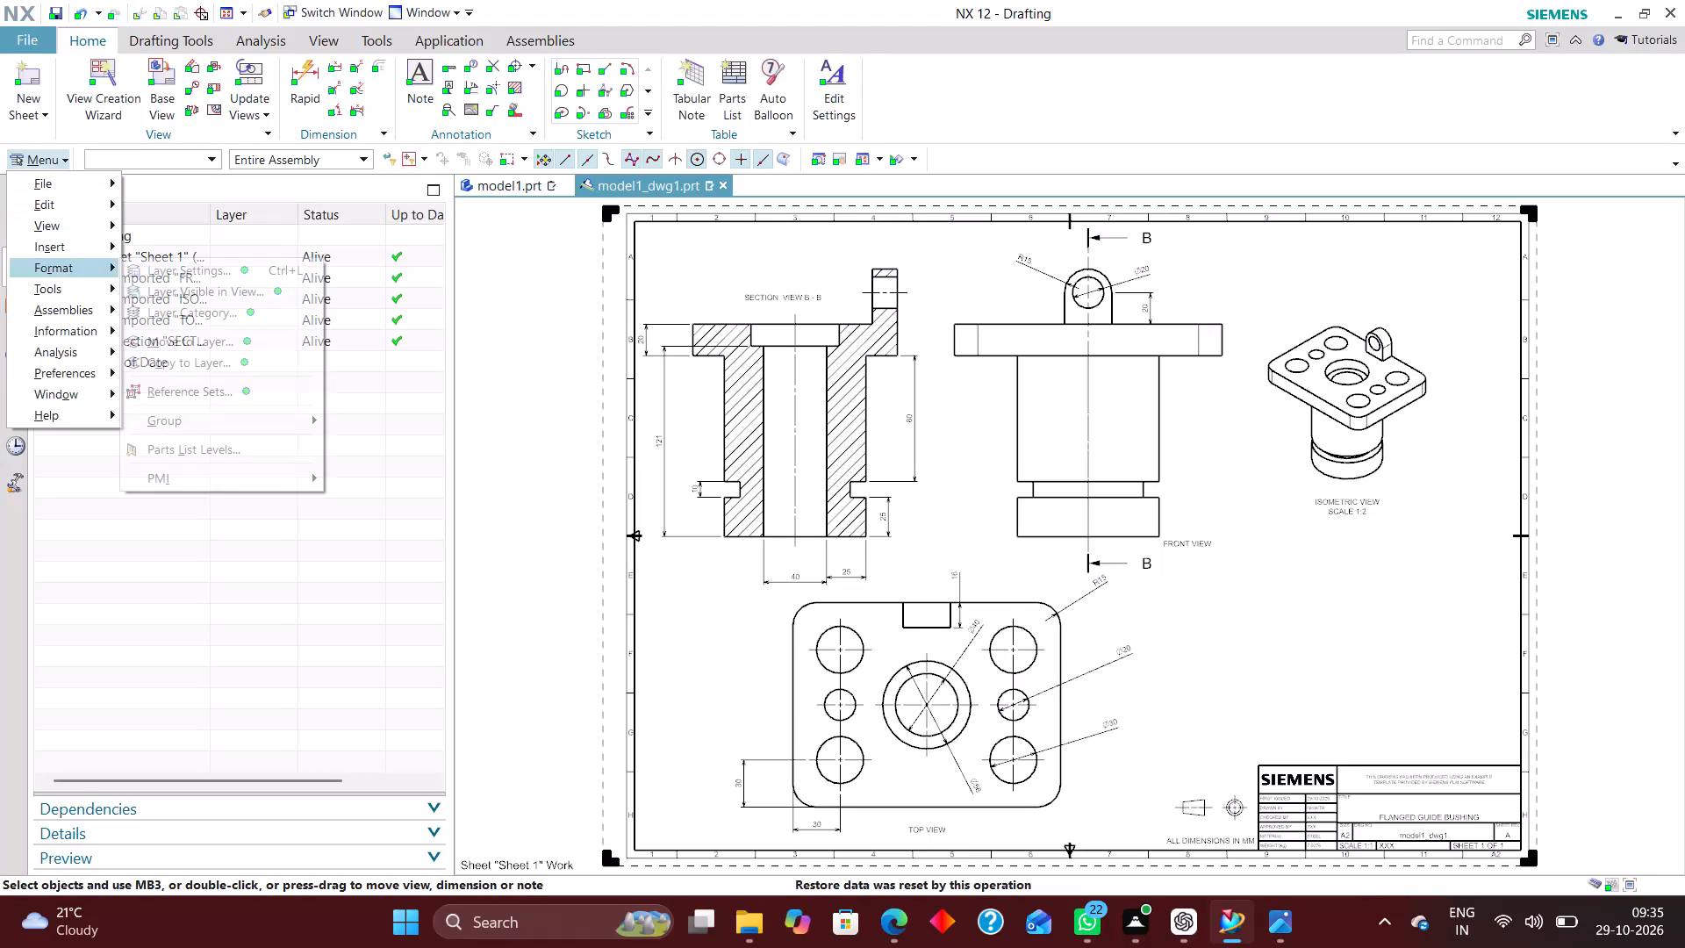
# In ISOMETRIC VIEW, make all layers invisible, leaving only layers 2, 223, 224, 225, 226 and 256 visible.
pyautogui.click(75, 264)
pyautogui.click(227, 298)
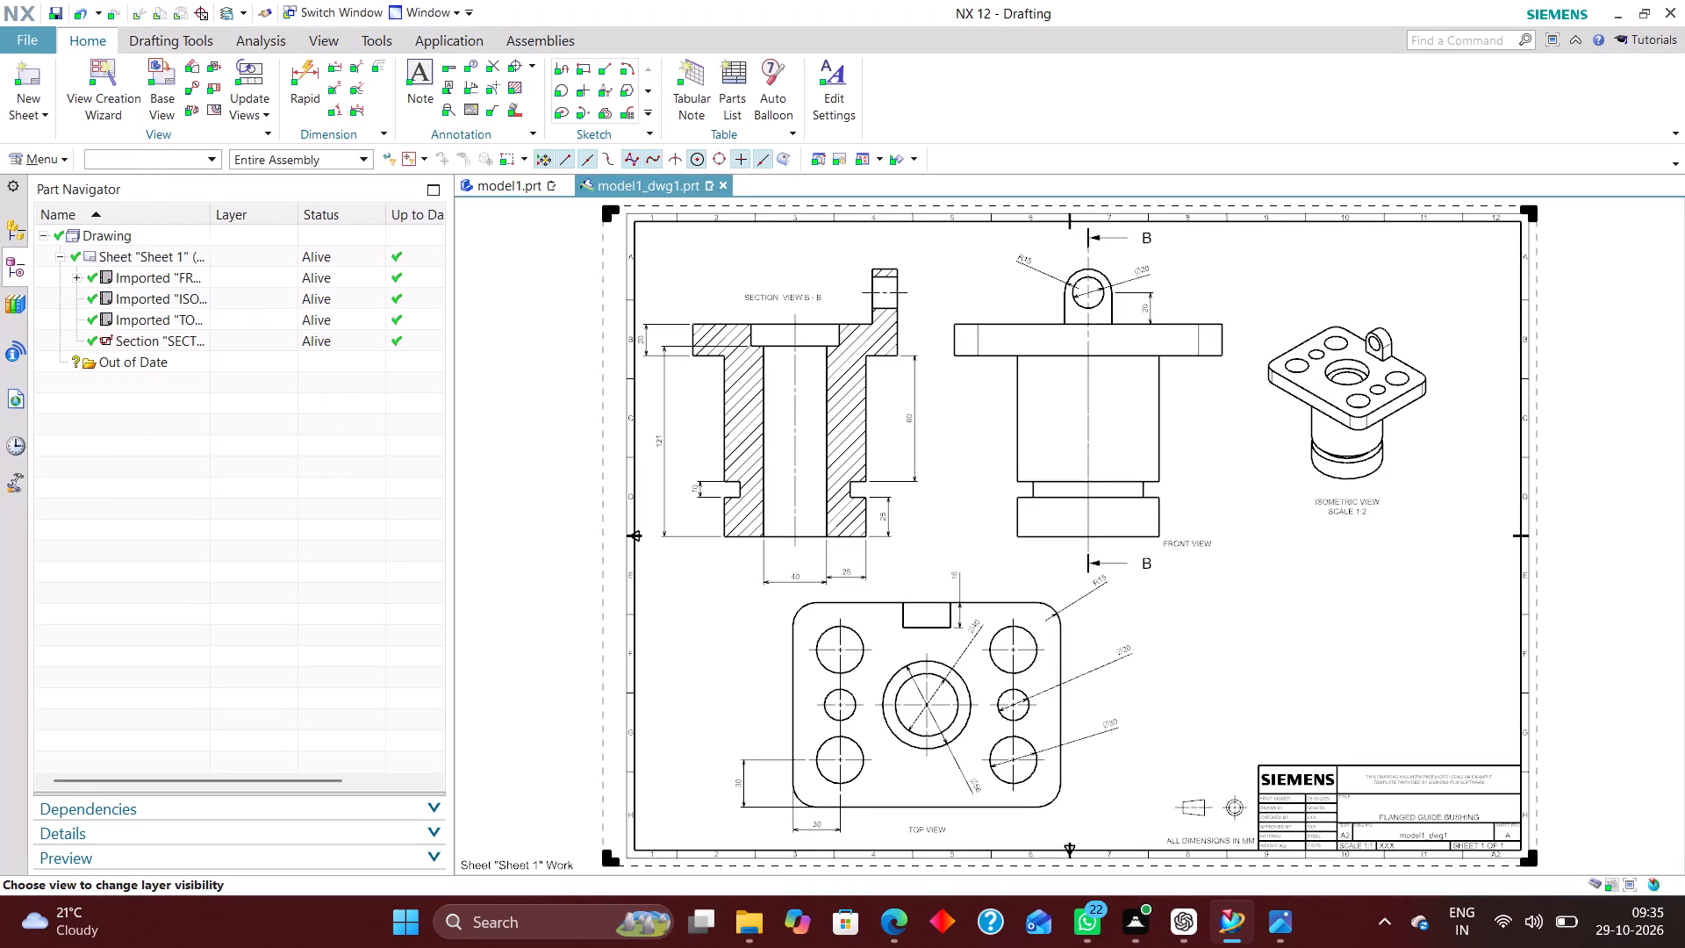
pyautogui.click(267, 54)
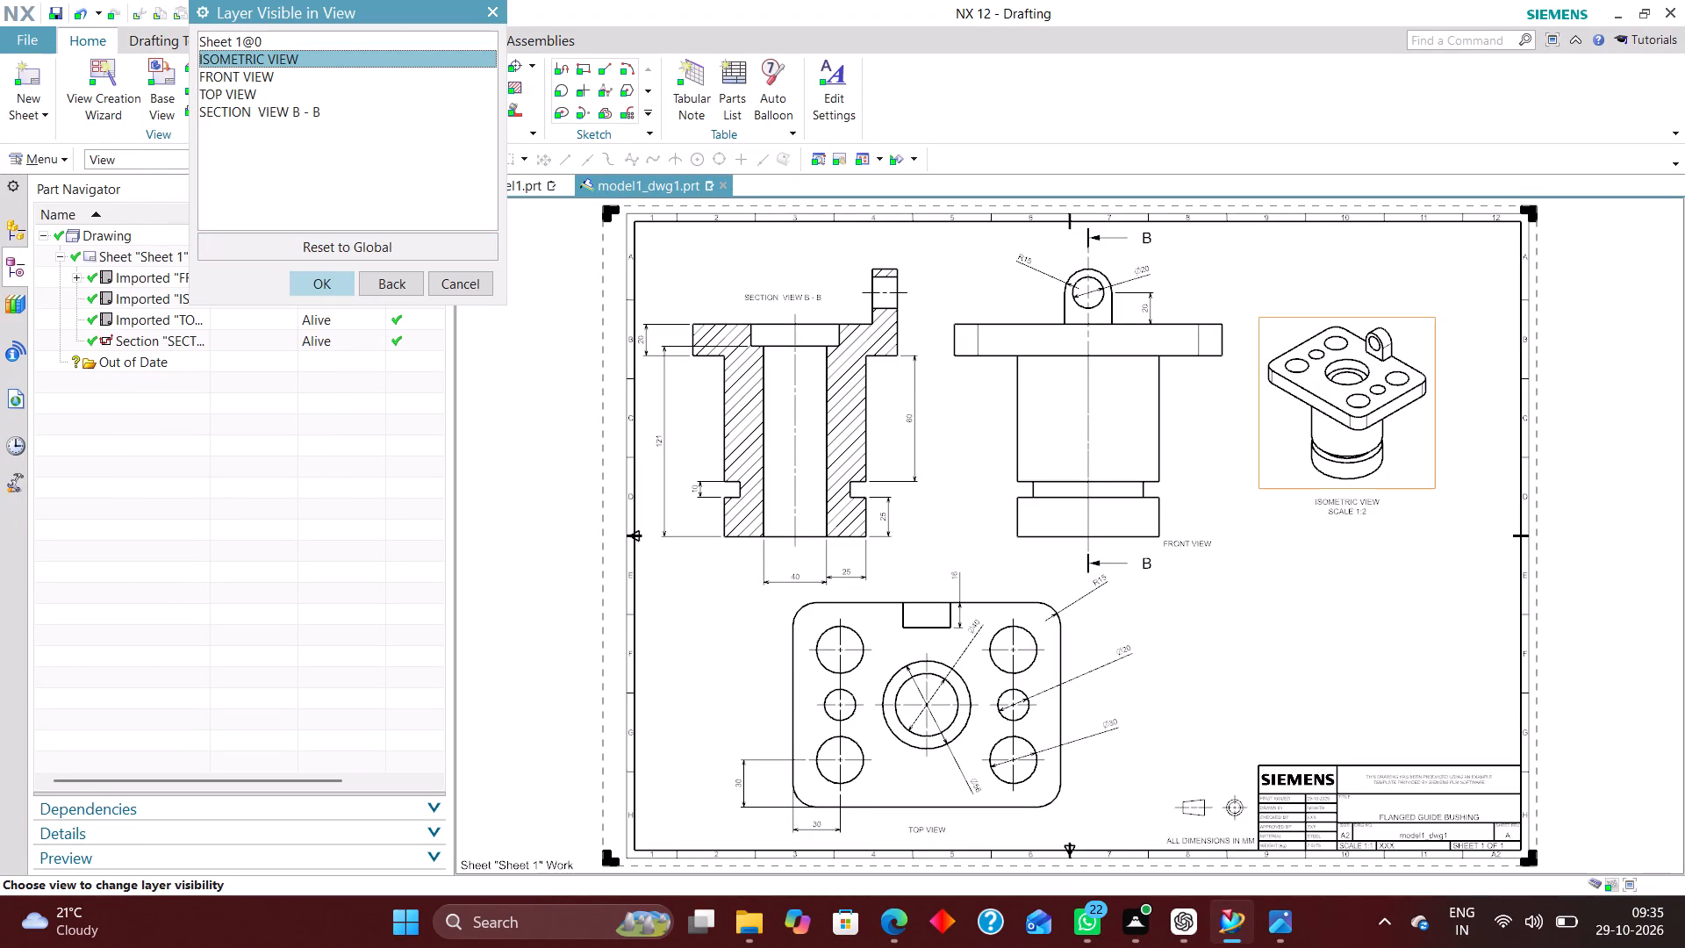
pyautogui.click(315, 273)
pyautogui.click(211, 136)
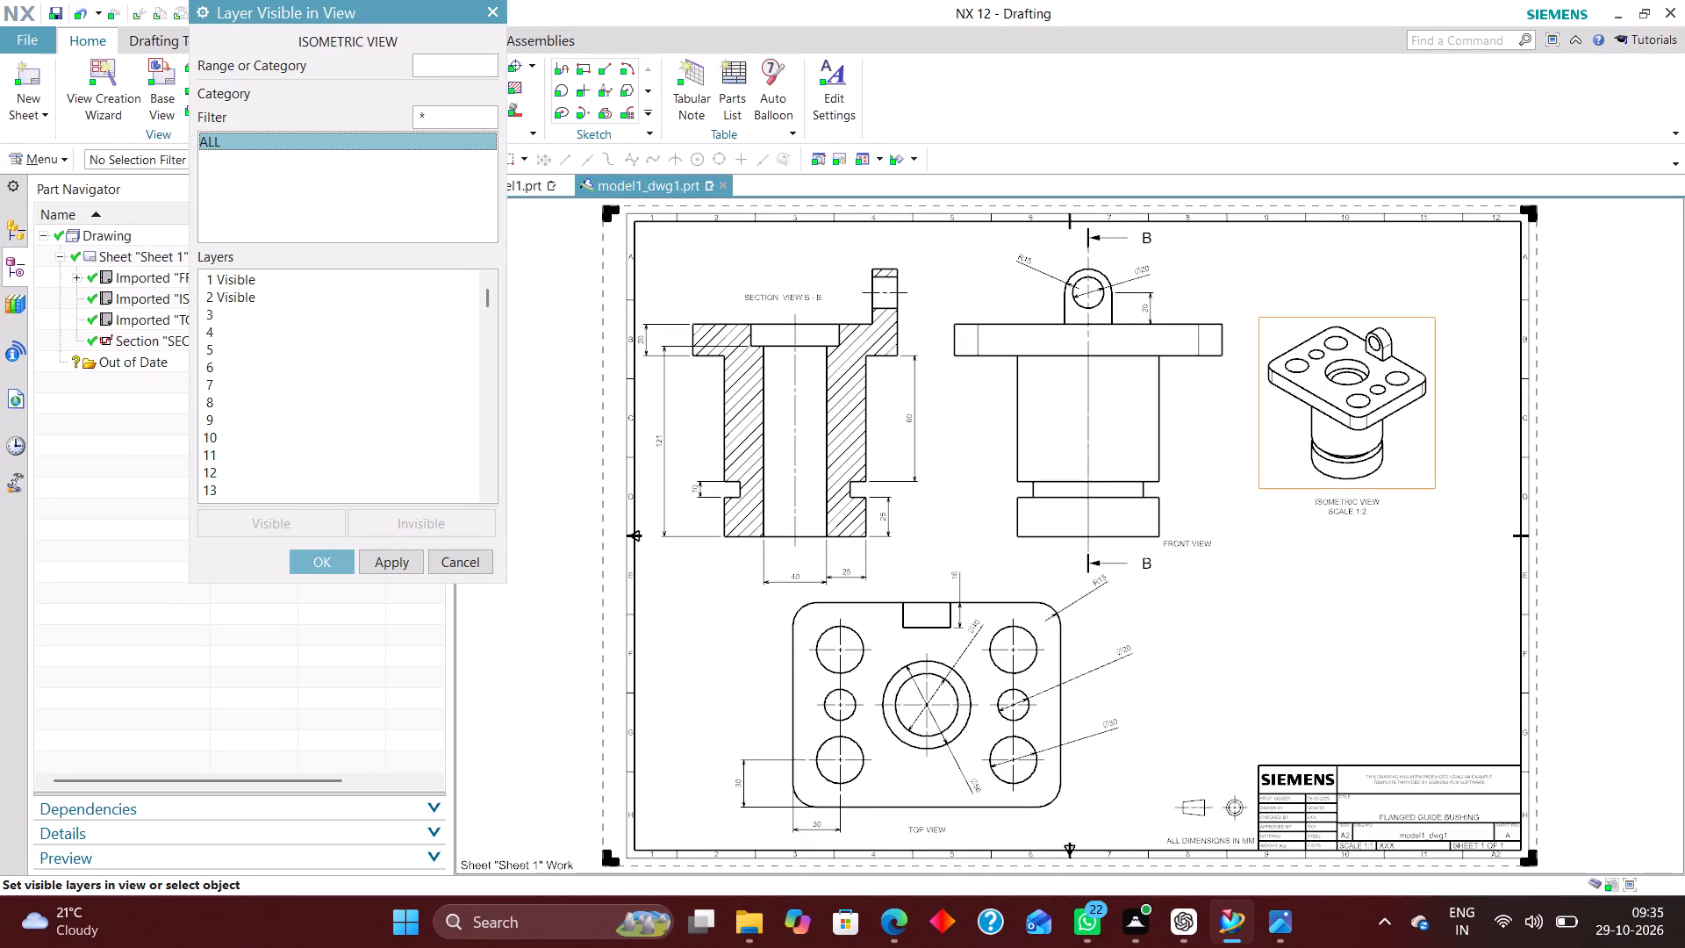
pyautogui.click(432, 517)
pyautogui.click(455, 63)
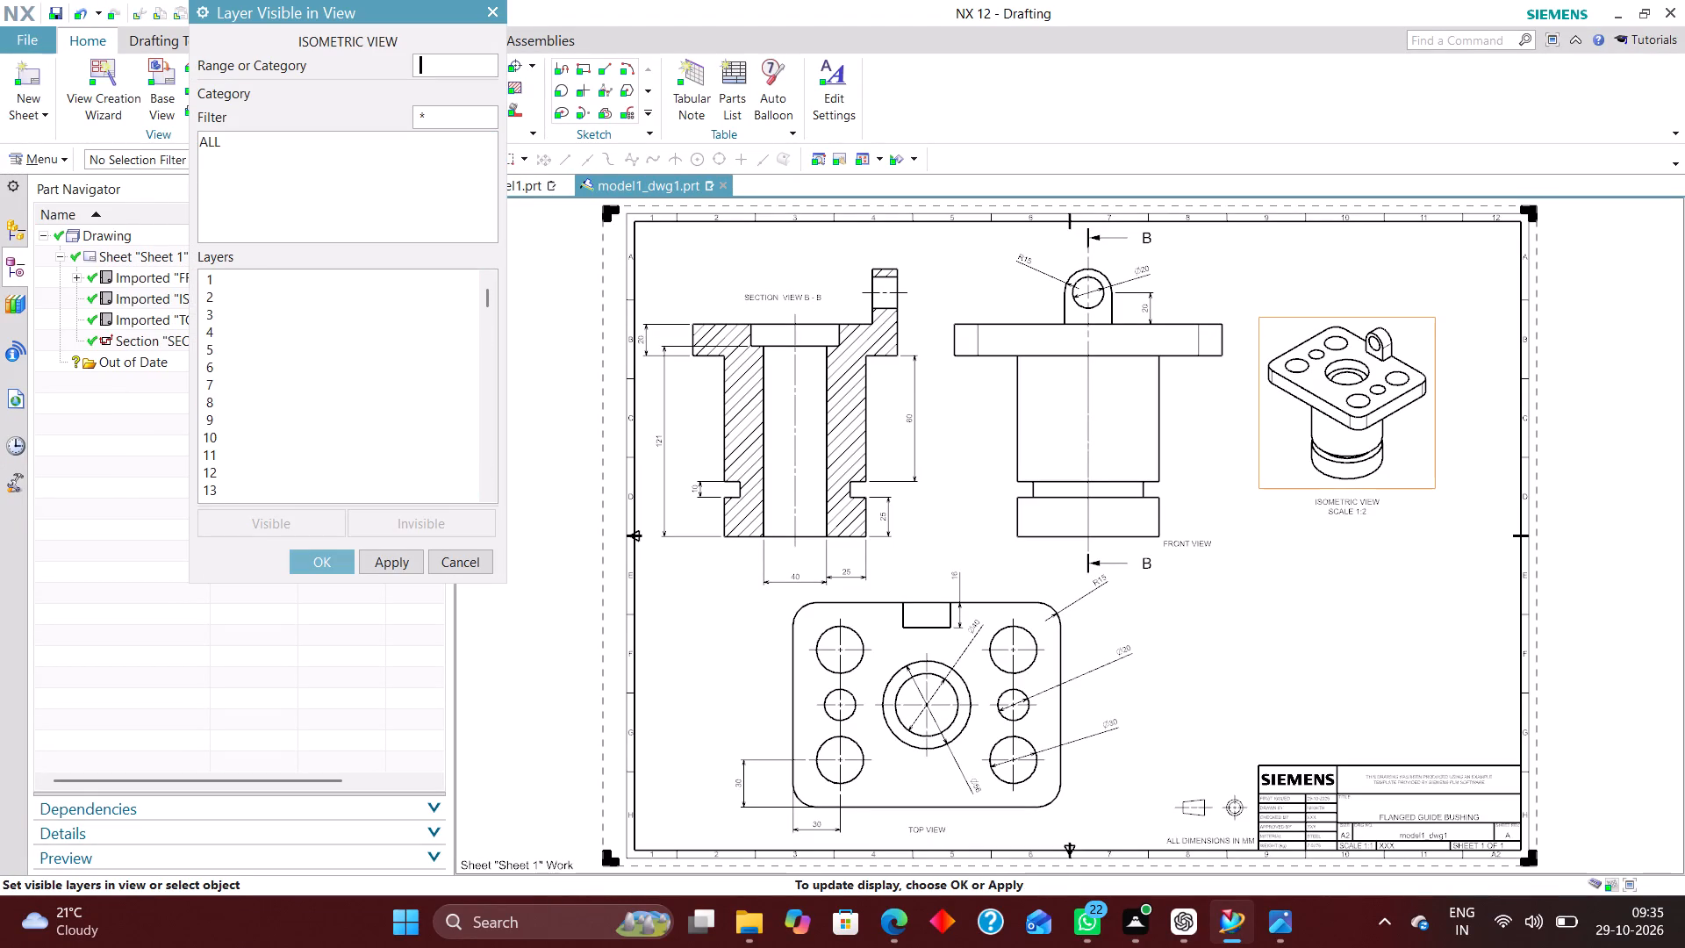
pyautogui.press('2')
pyautogui.press('Return')
pyautogui.press('Return')
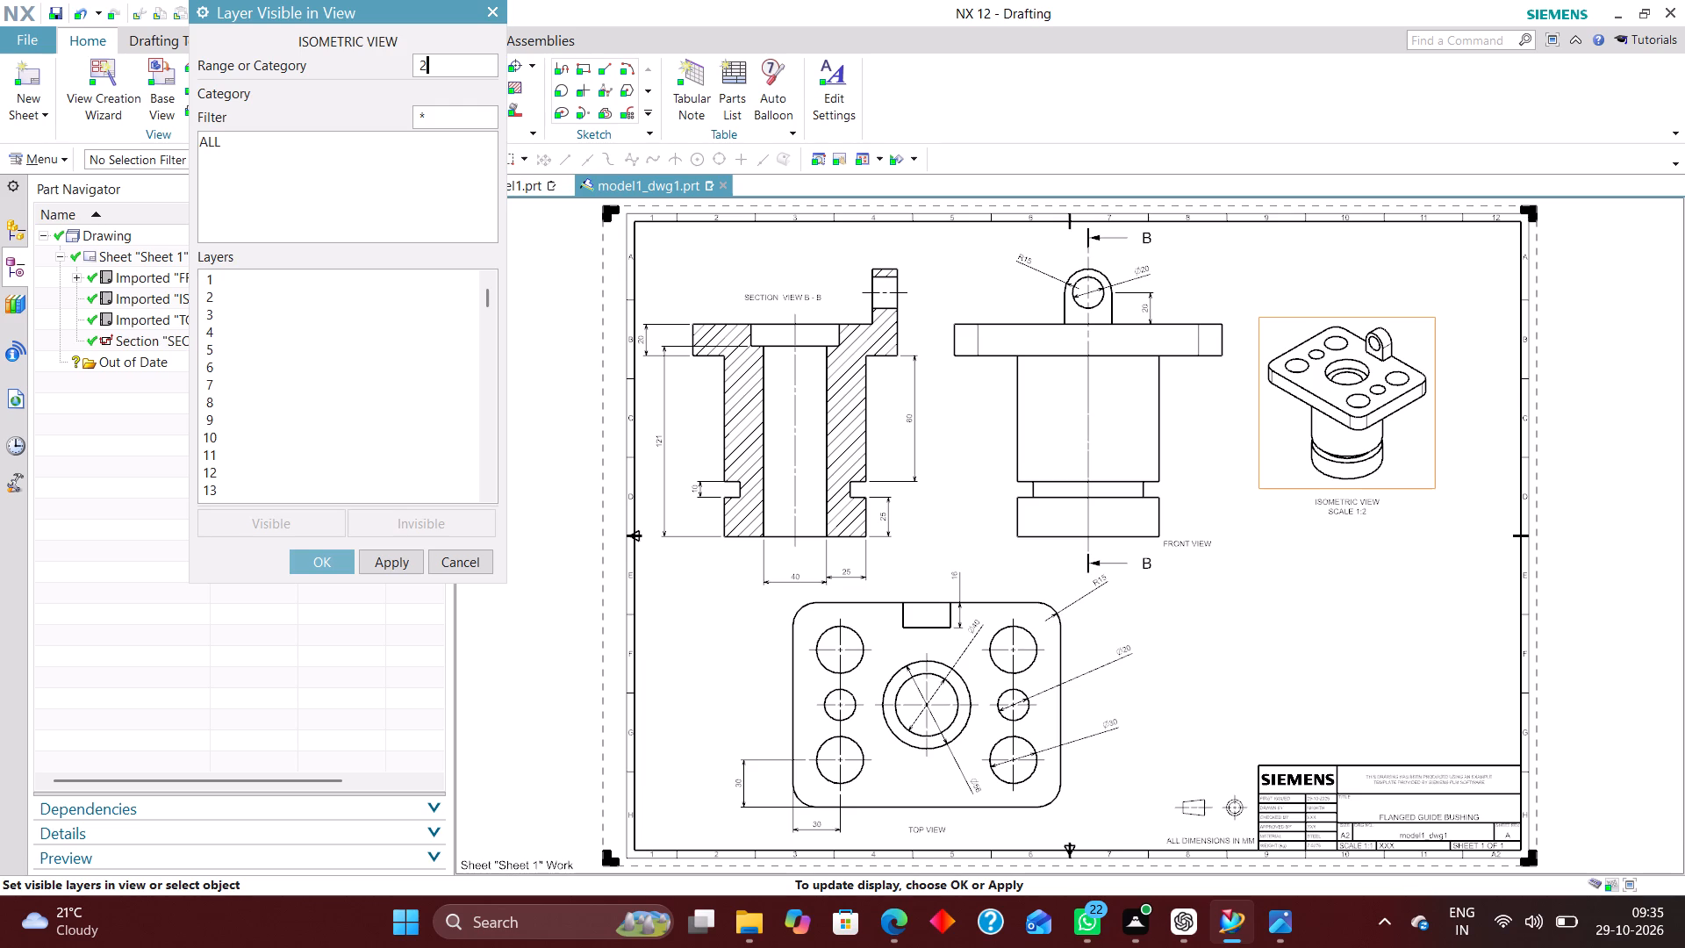
pyautogui.press('Return')
pyautogui.write('223')
pyautogui.press('Return')
pyautogui.write('224')
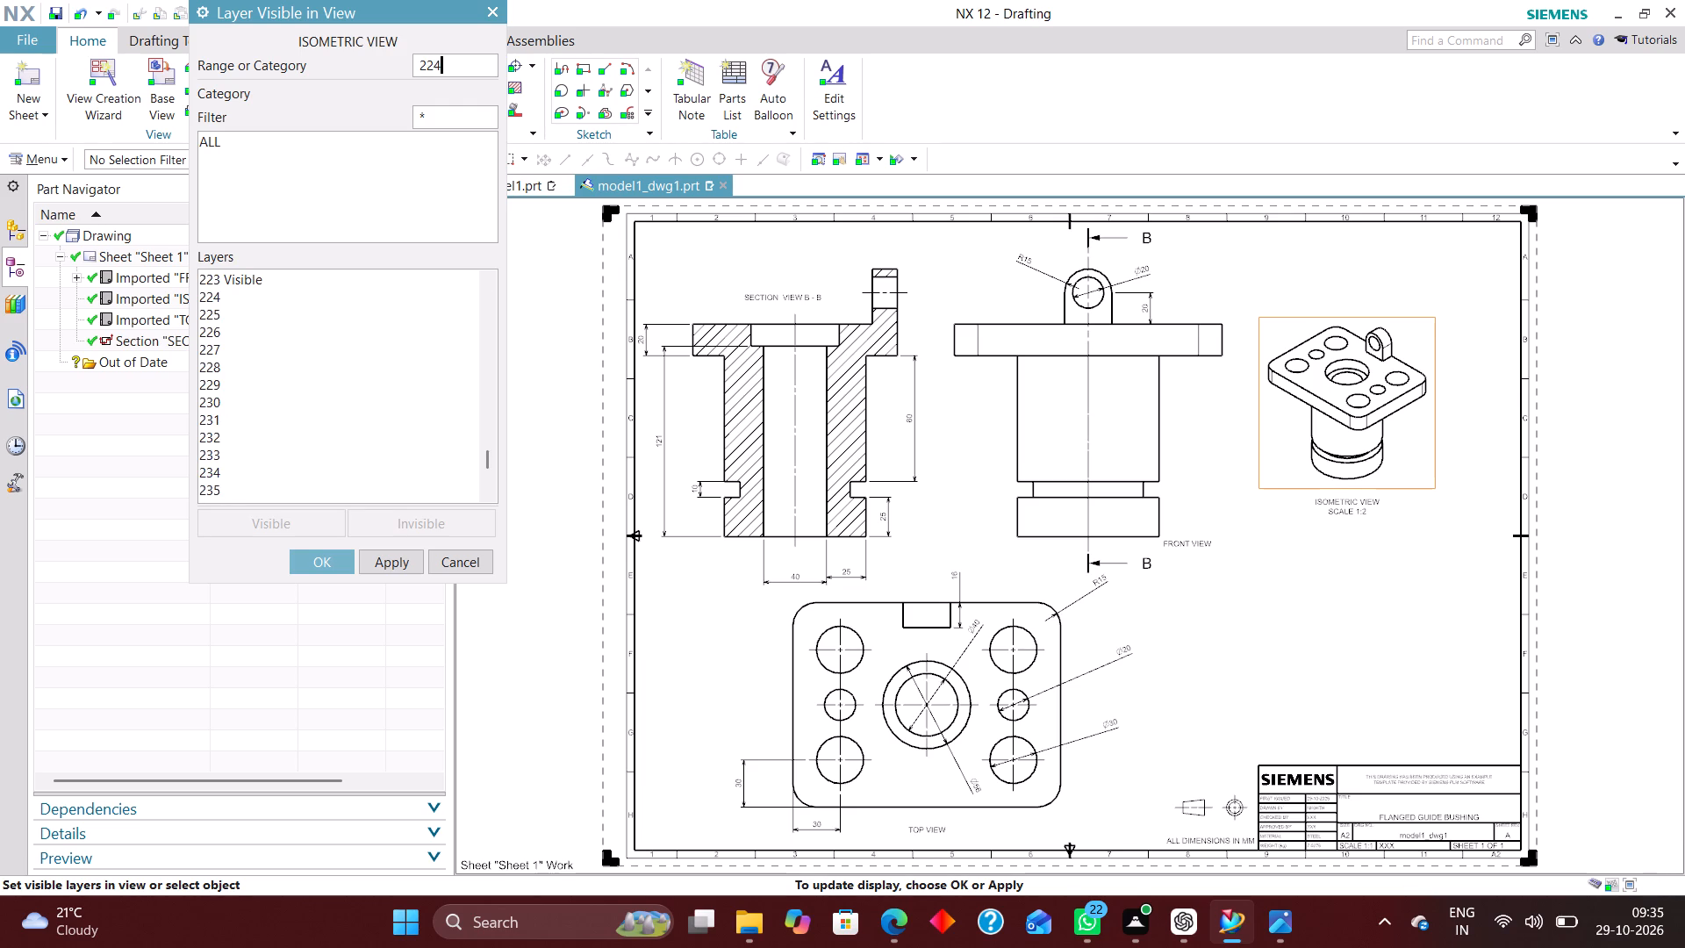
pyautogui.press('Return')
pyautogui.write('225')
pyautogui.press('Return')
pyautogui.write('226')
pyautogui.press('Return')
pyautogui.write('256')
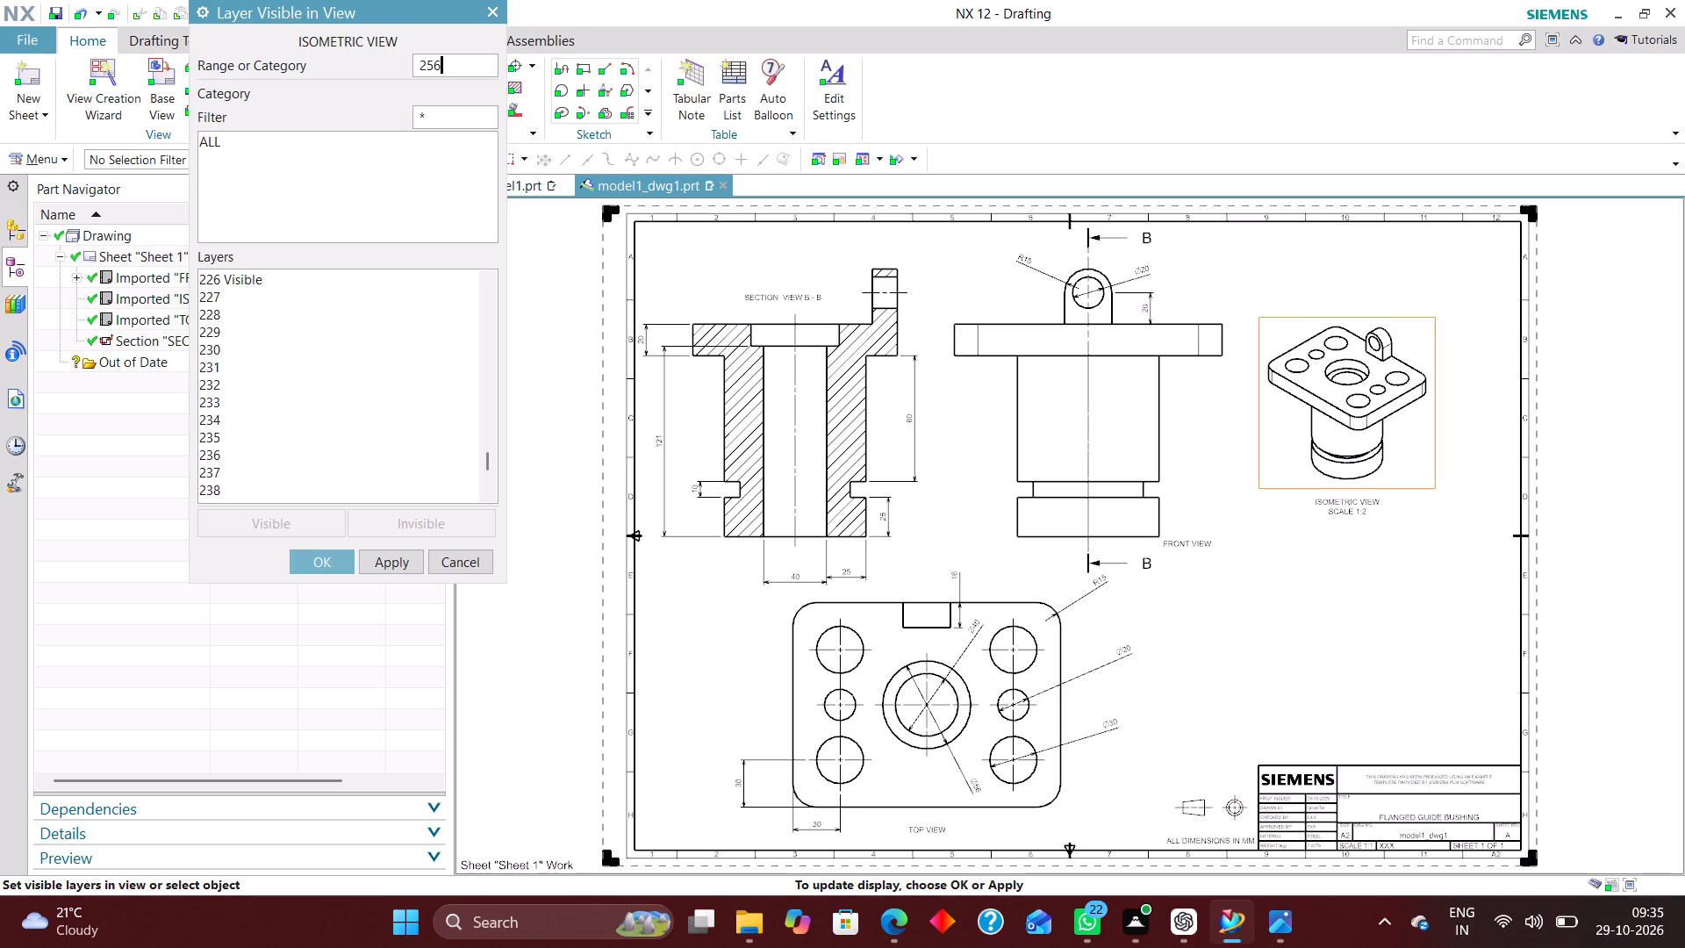
pyautogui.press('Return')
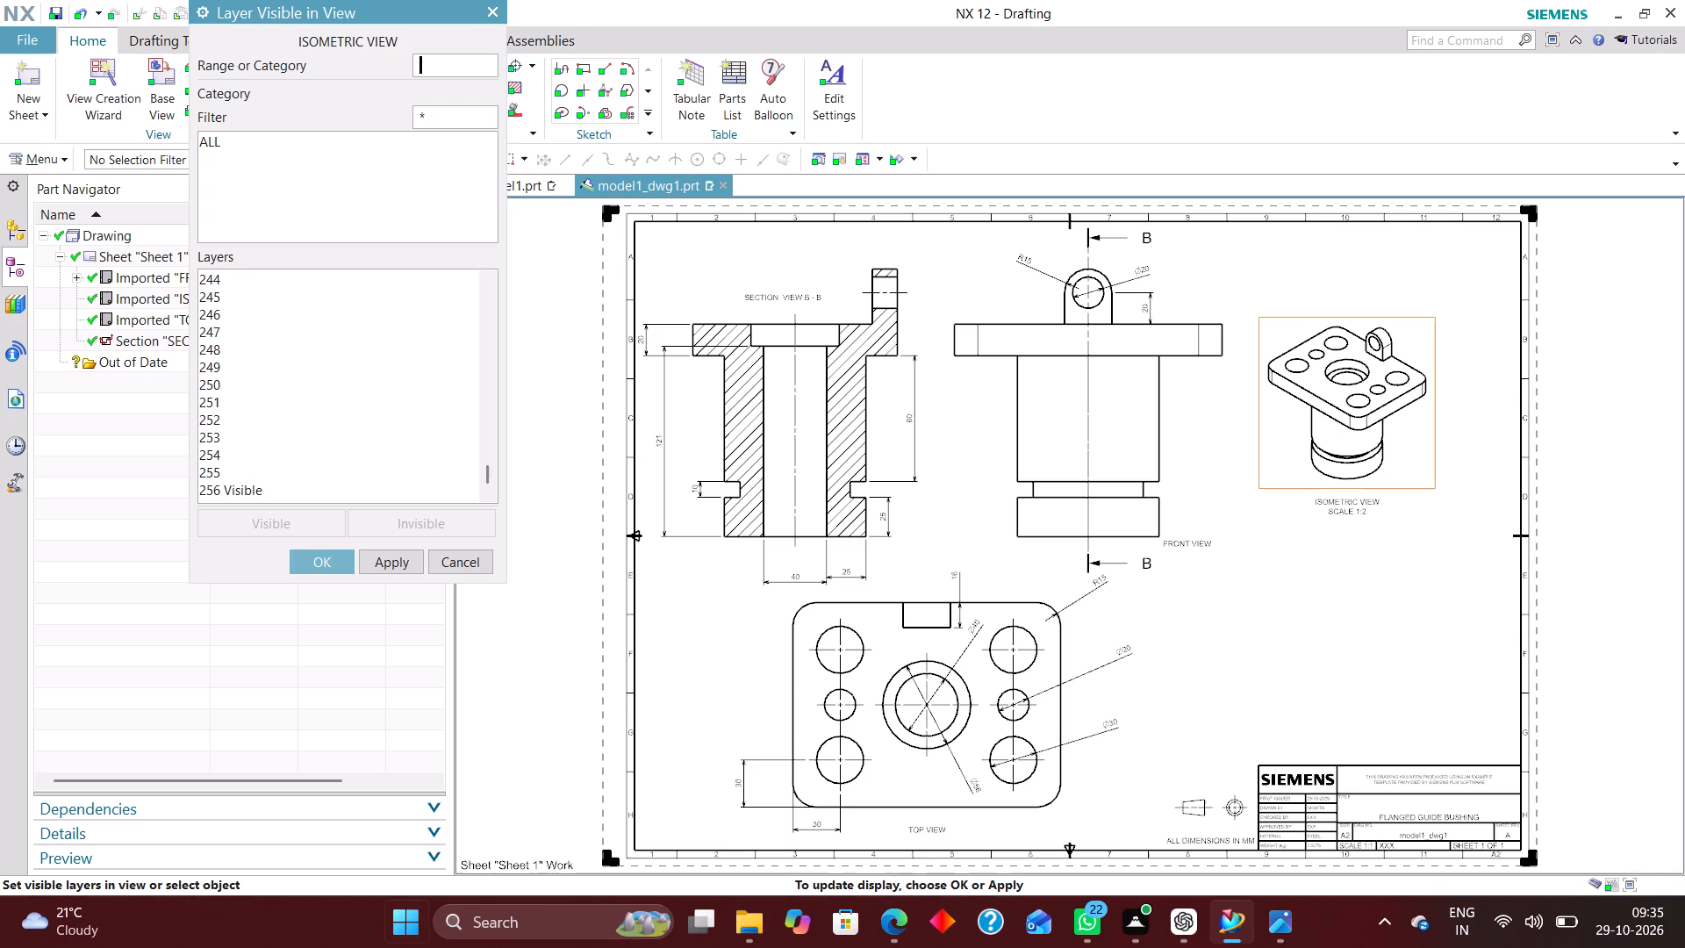
pyautogui.click(328, 566)
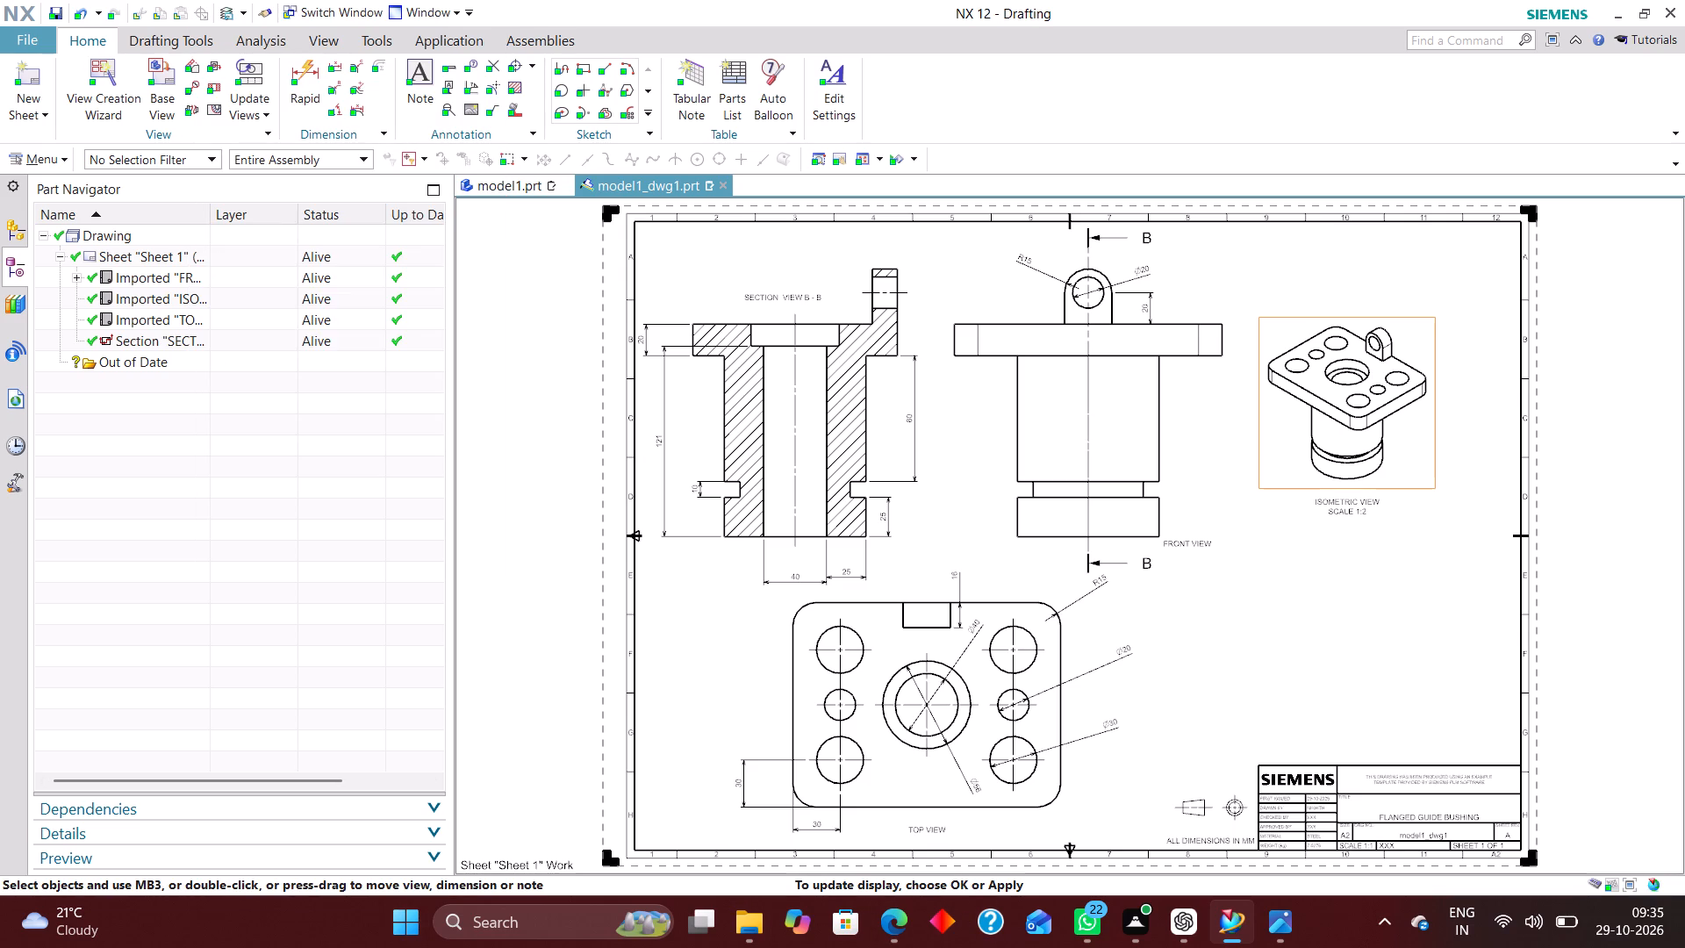
# In FRONT VIEW, make all layers invisible, leaving only layers 2, 223, 224, 225, 226 and 256 visible.
pyautogui.click(276, 76)
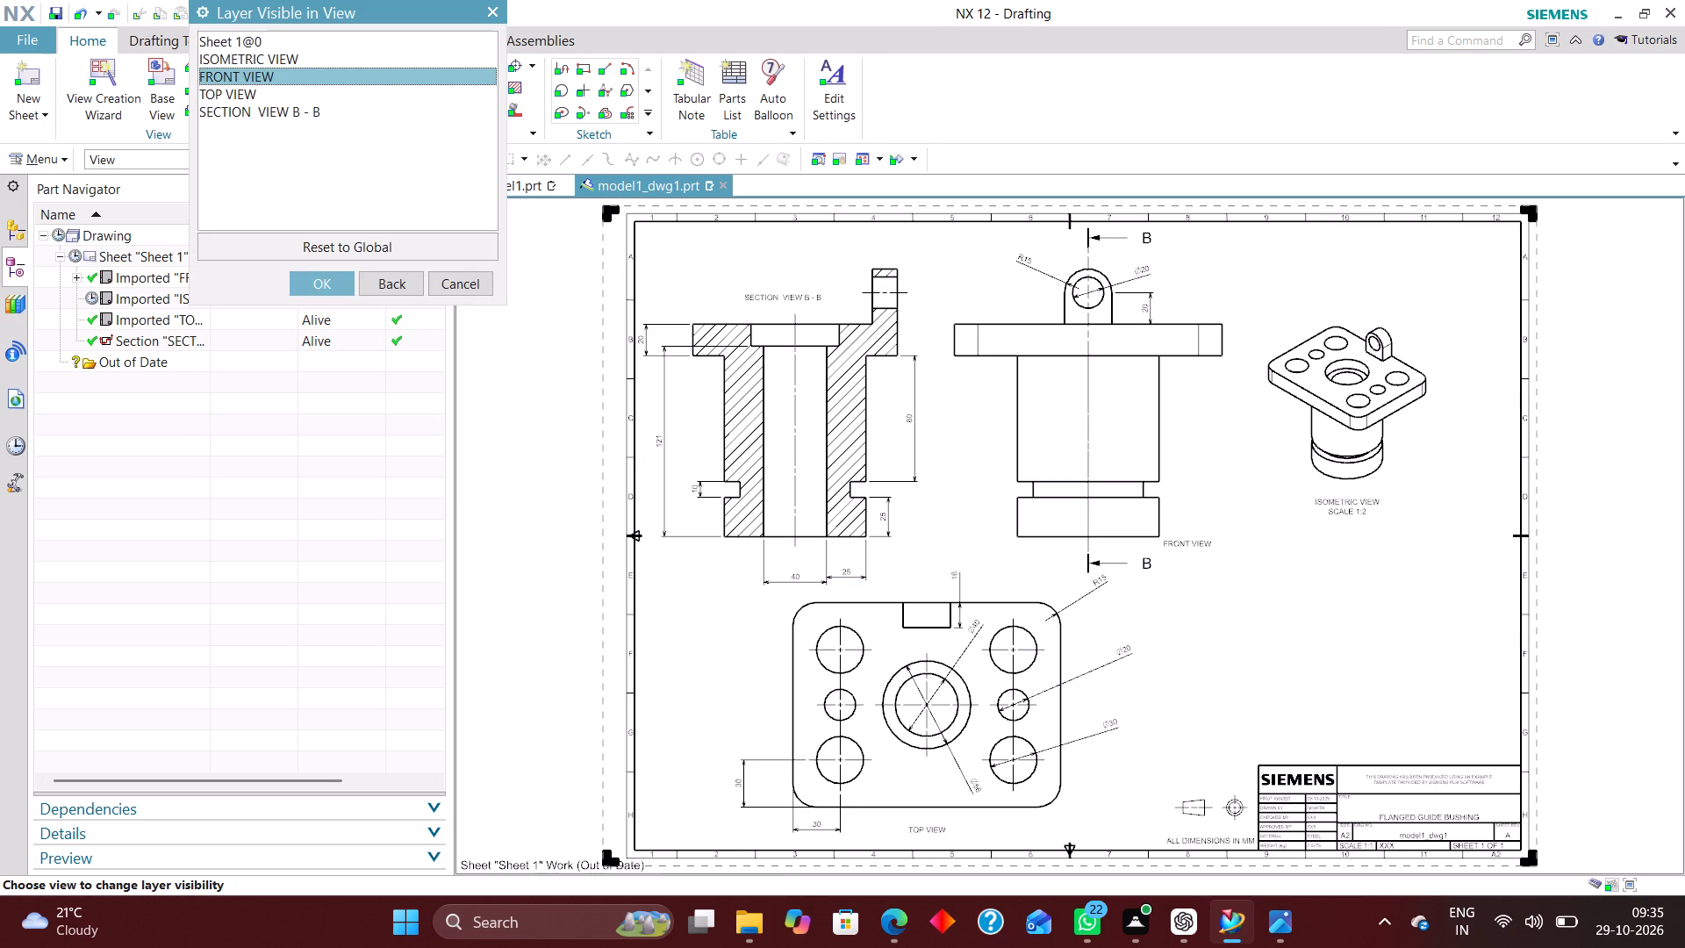
pyautogui.click(320, 276)
pyautogui.click(225, 139)
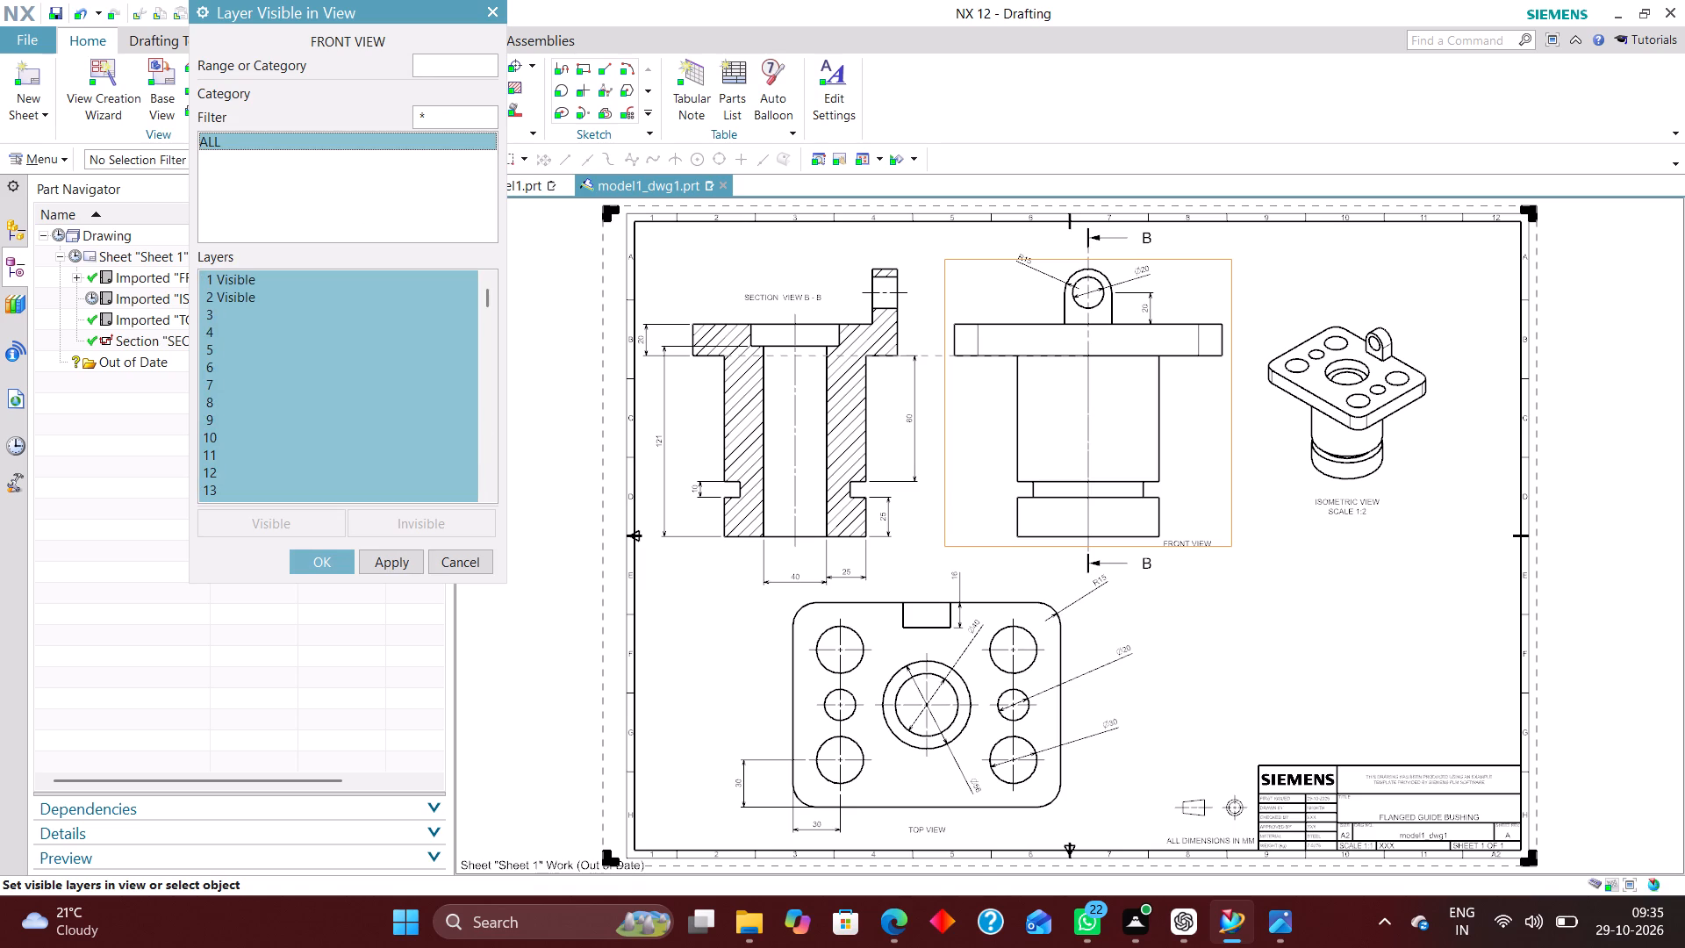
pyautogui.click(448, 521)
pyautogui.click(447, 72)
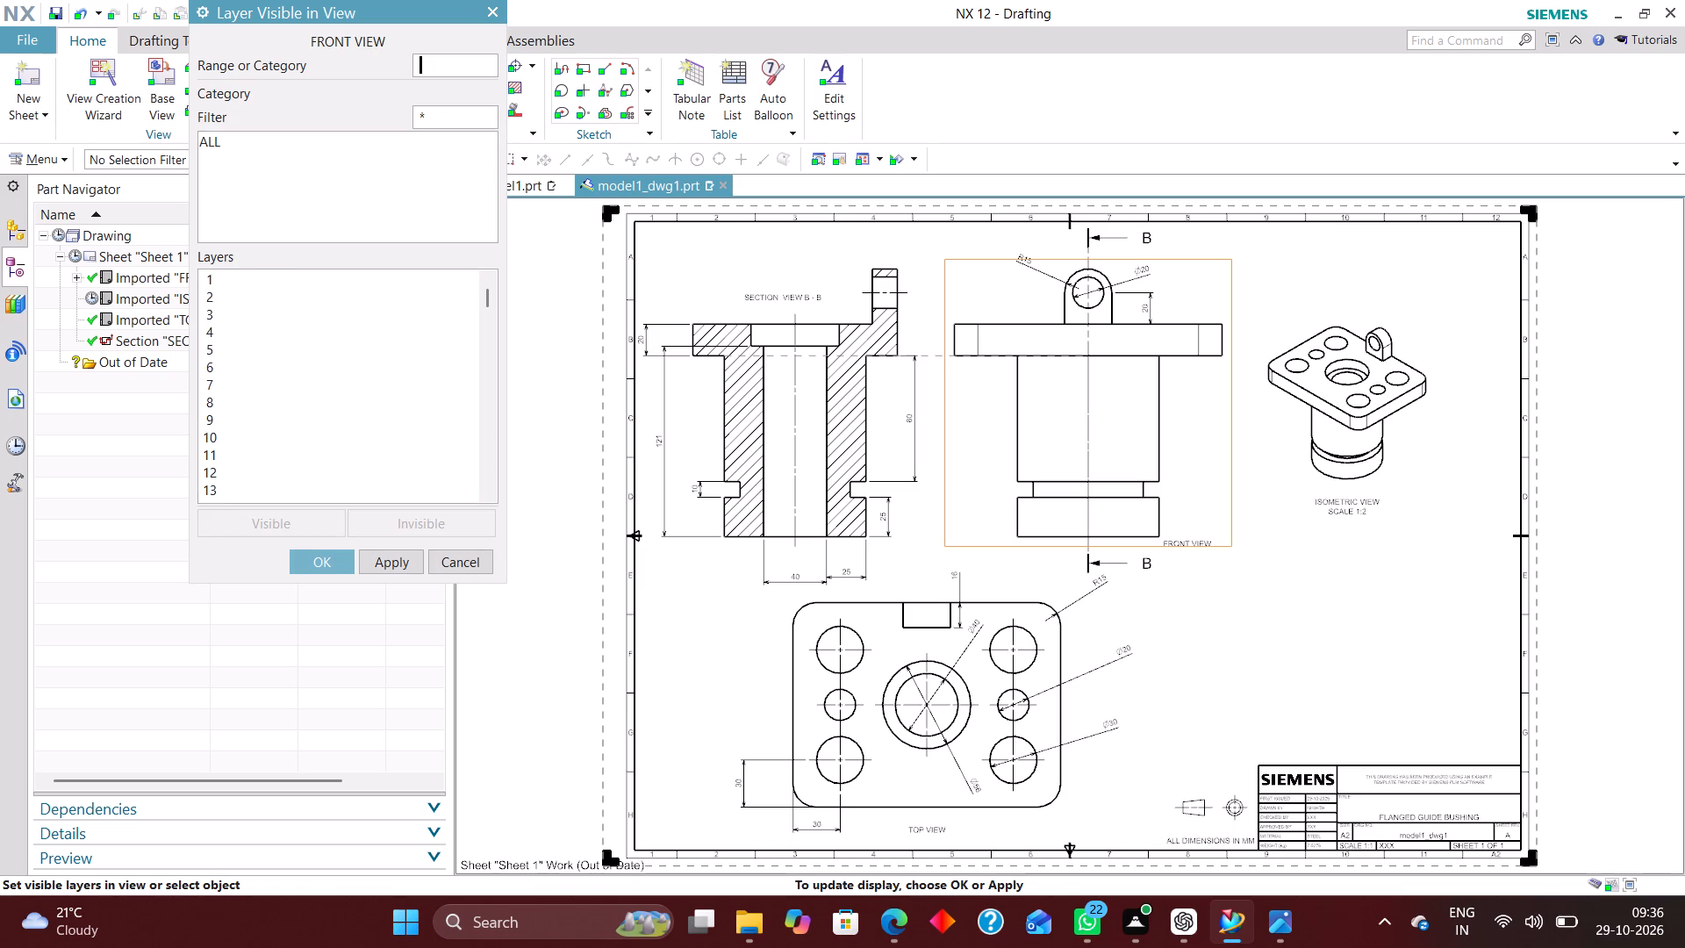
pyautogui.press('2')
pyautogui.press('Return')
pyautogui.write('223')
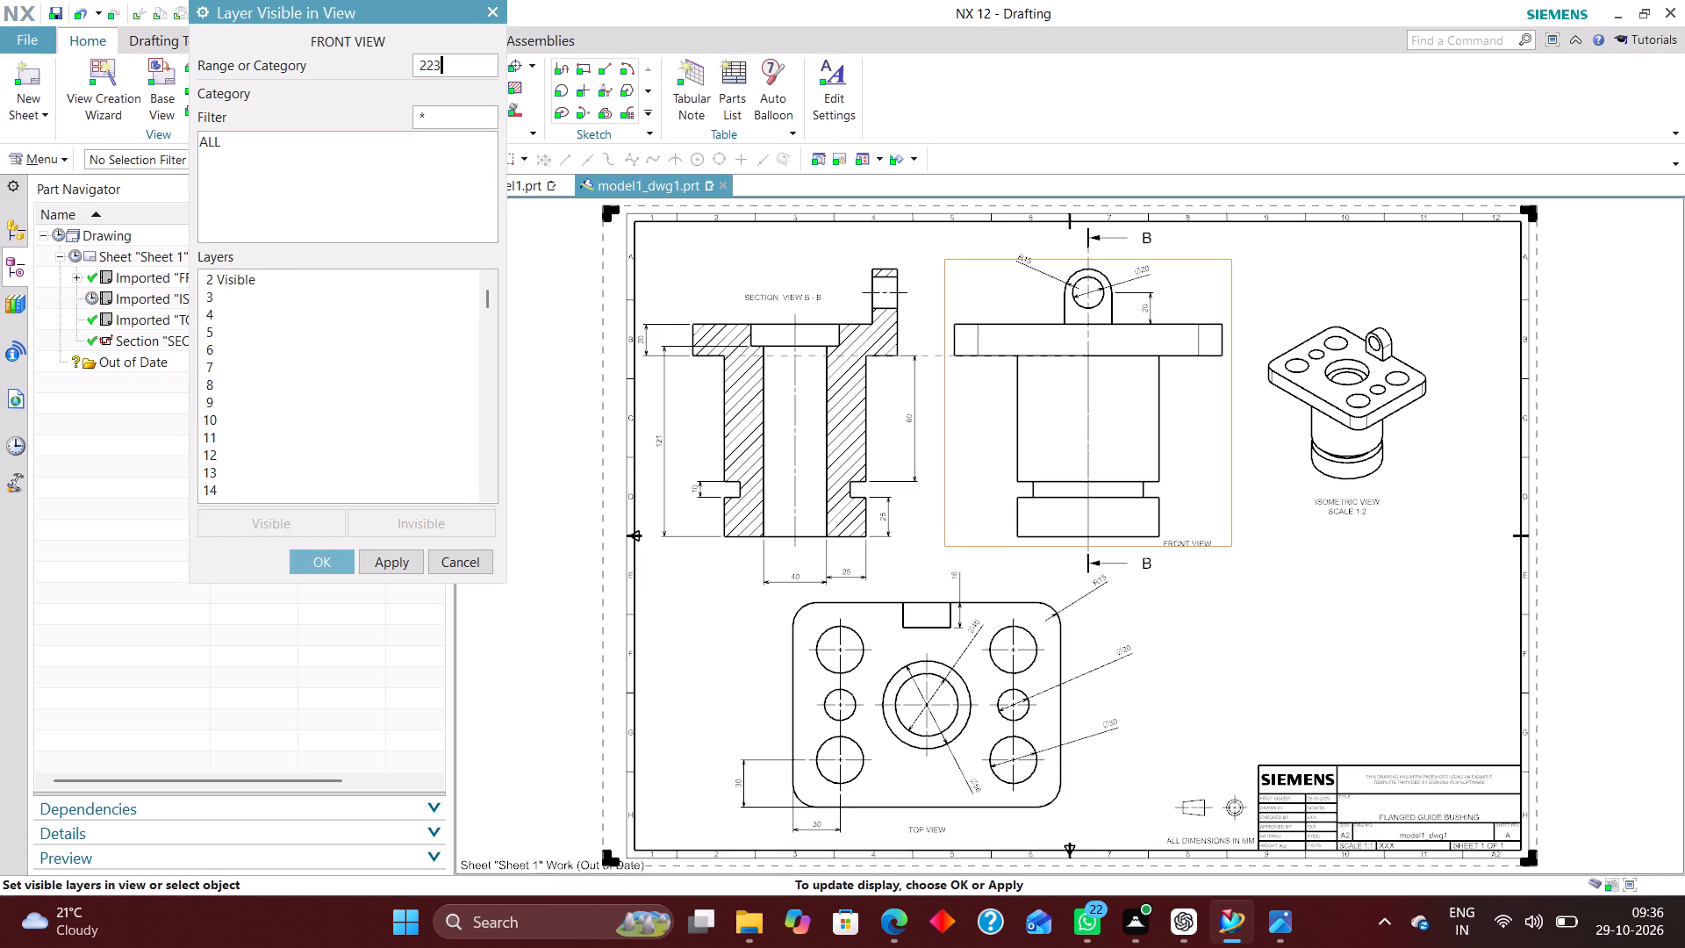
pyautogui.press('Return')
pyautogui.write('224')
pyautogui.press('Return')
pyautogui.write('225')
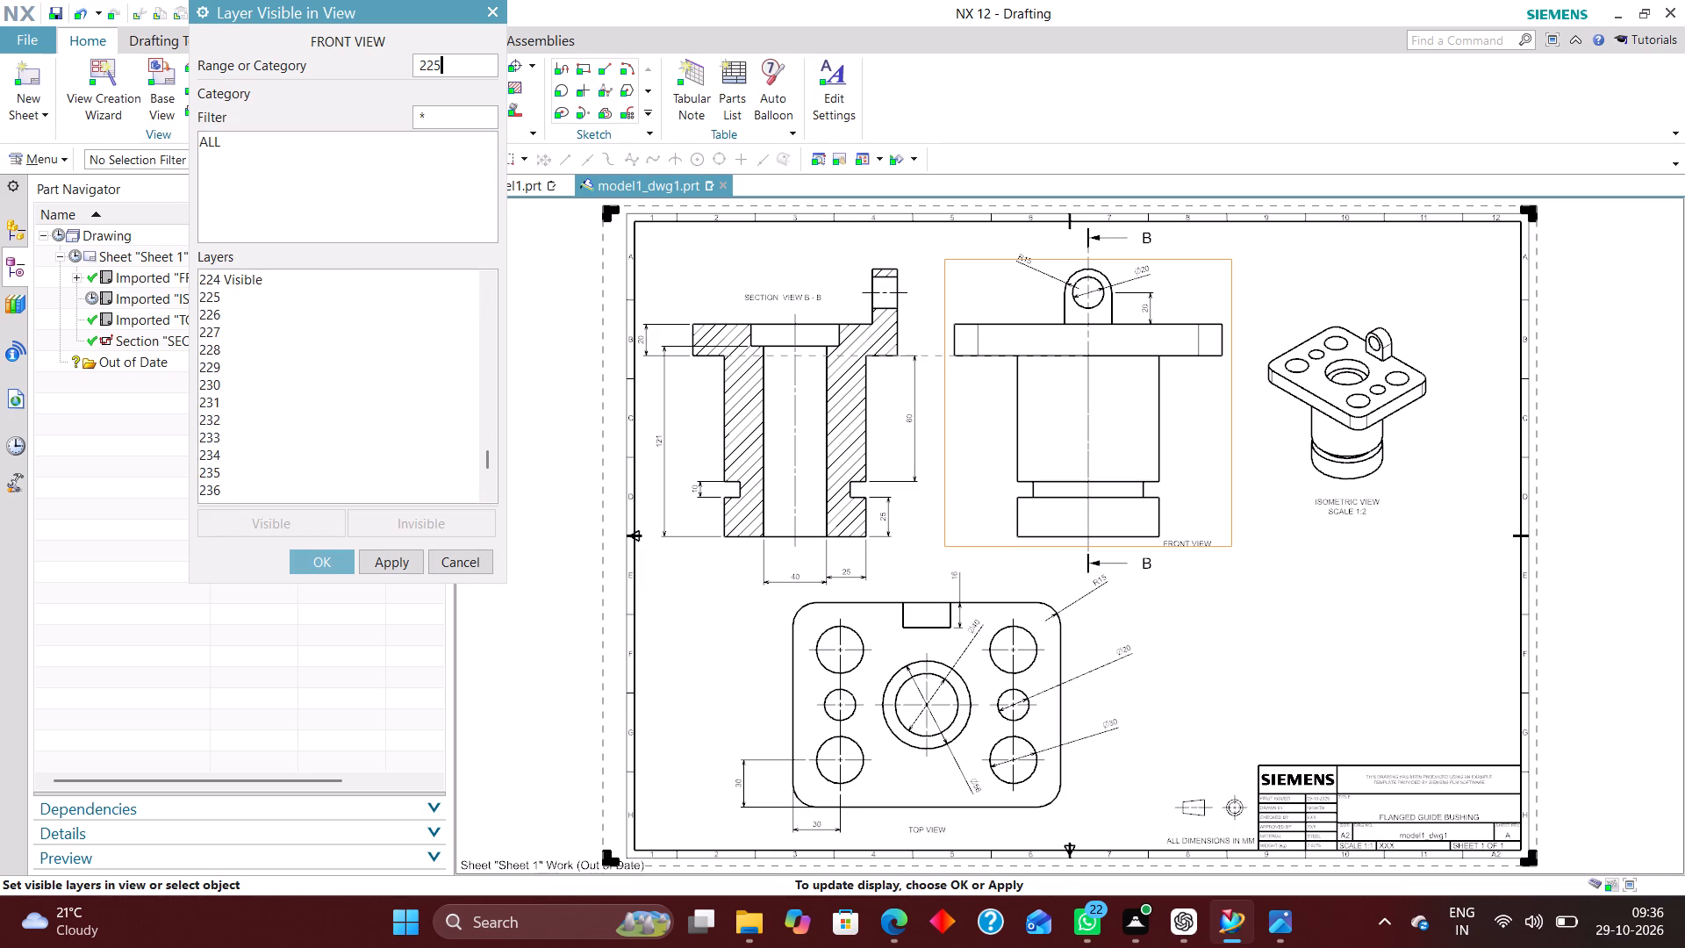
pyautogui.press('Return')
pyautogui.write('226')
pyautogui.press('Return')
pyautogui.write('256')
pyautogui.press('Return')
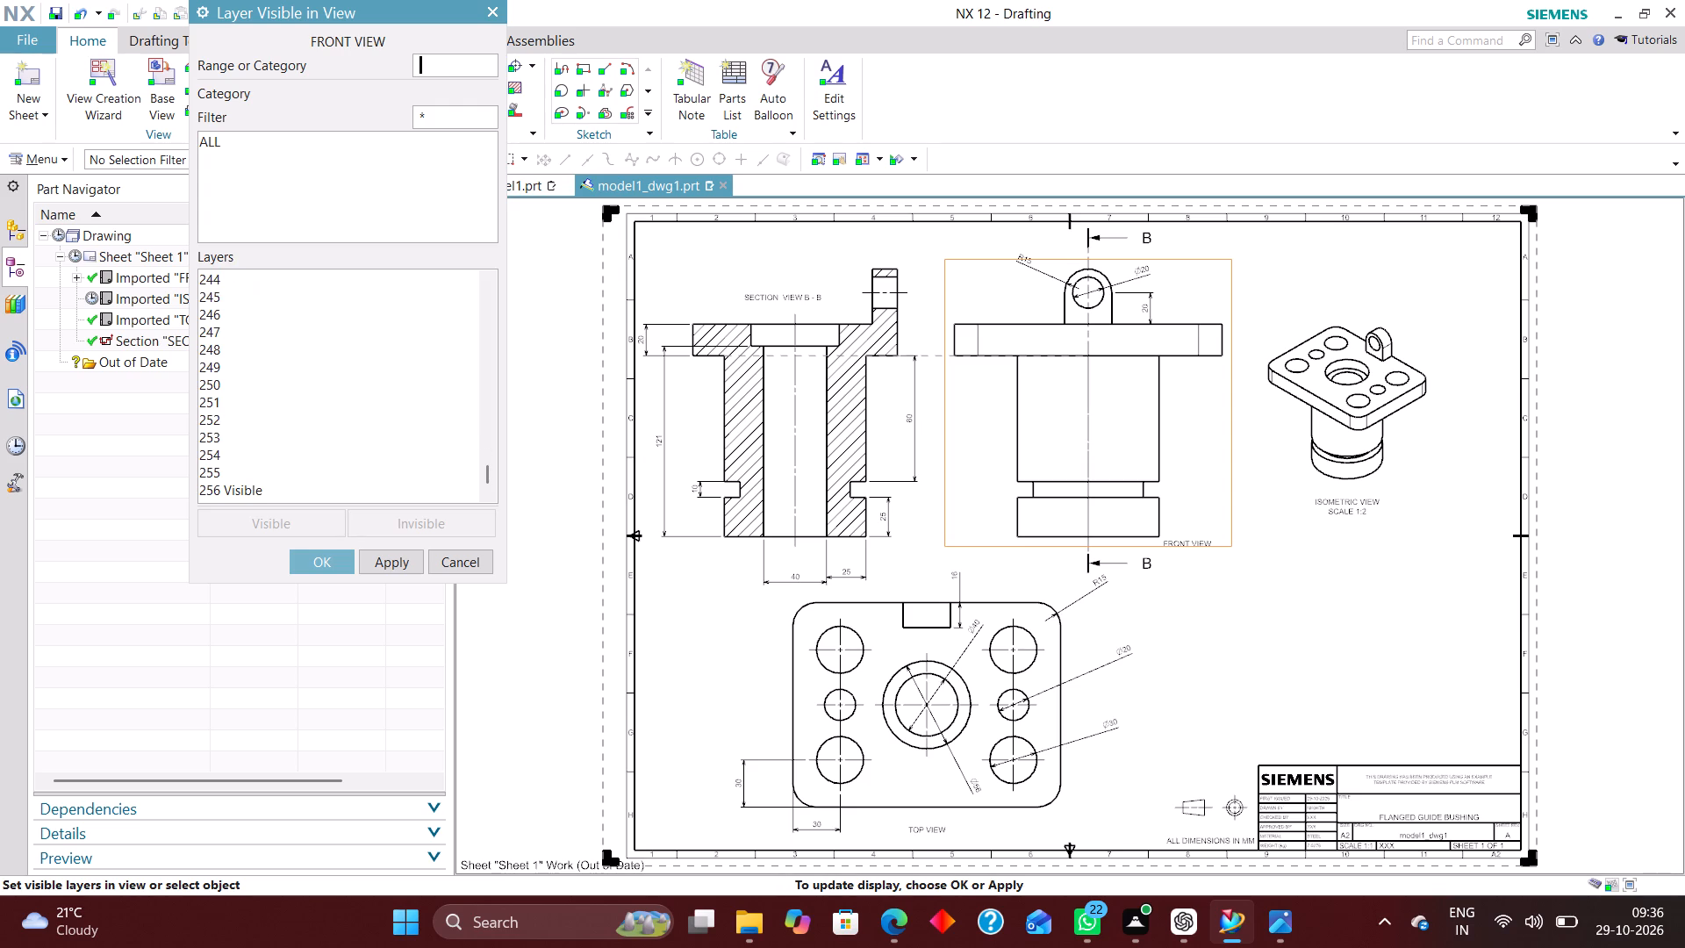
pyautogui.click(322, 553)
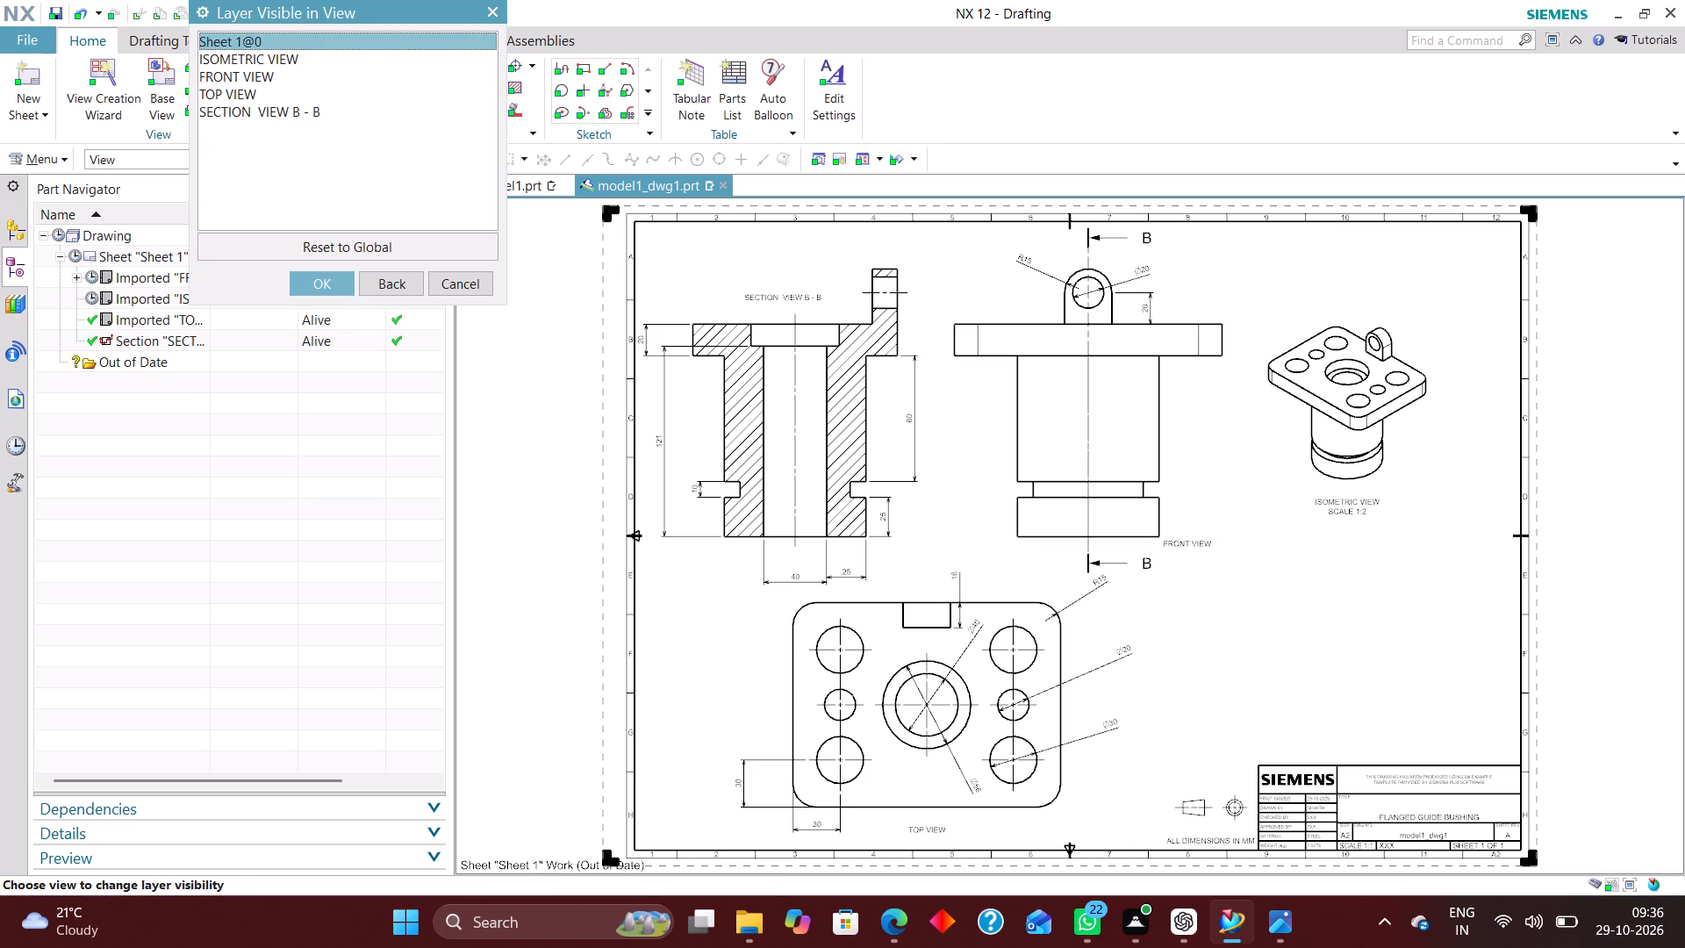
# In TOP VIEW, make all layers invisible, leaving only layers 2, 223, 224, 225, 226 and 256 visible.
pyautogui.click(245, 84)
pyautogui.click(251, 91)
pyautogui.click(324, 274)
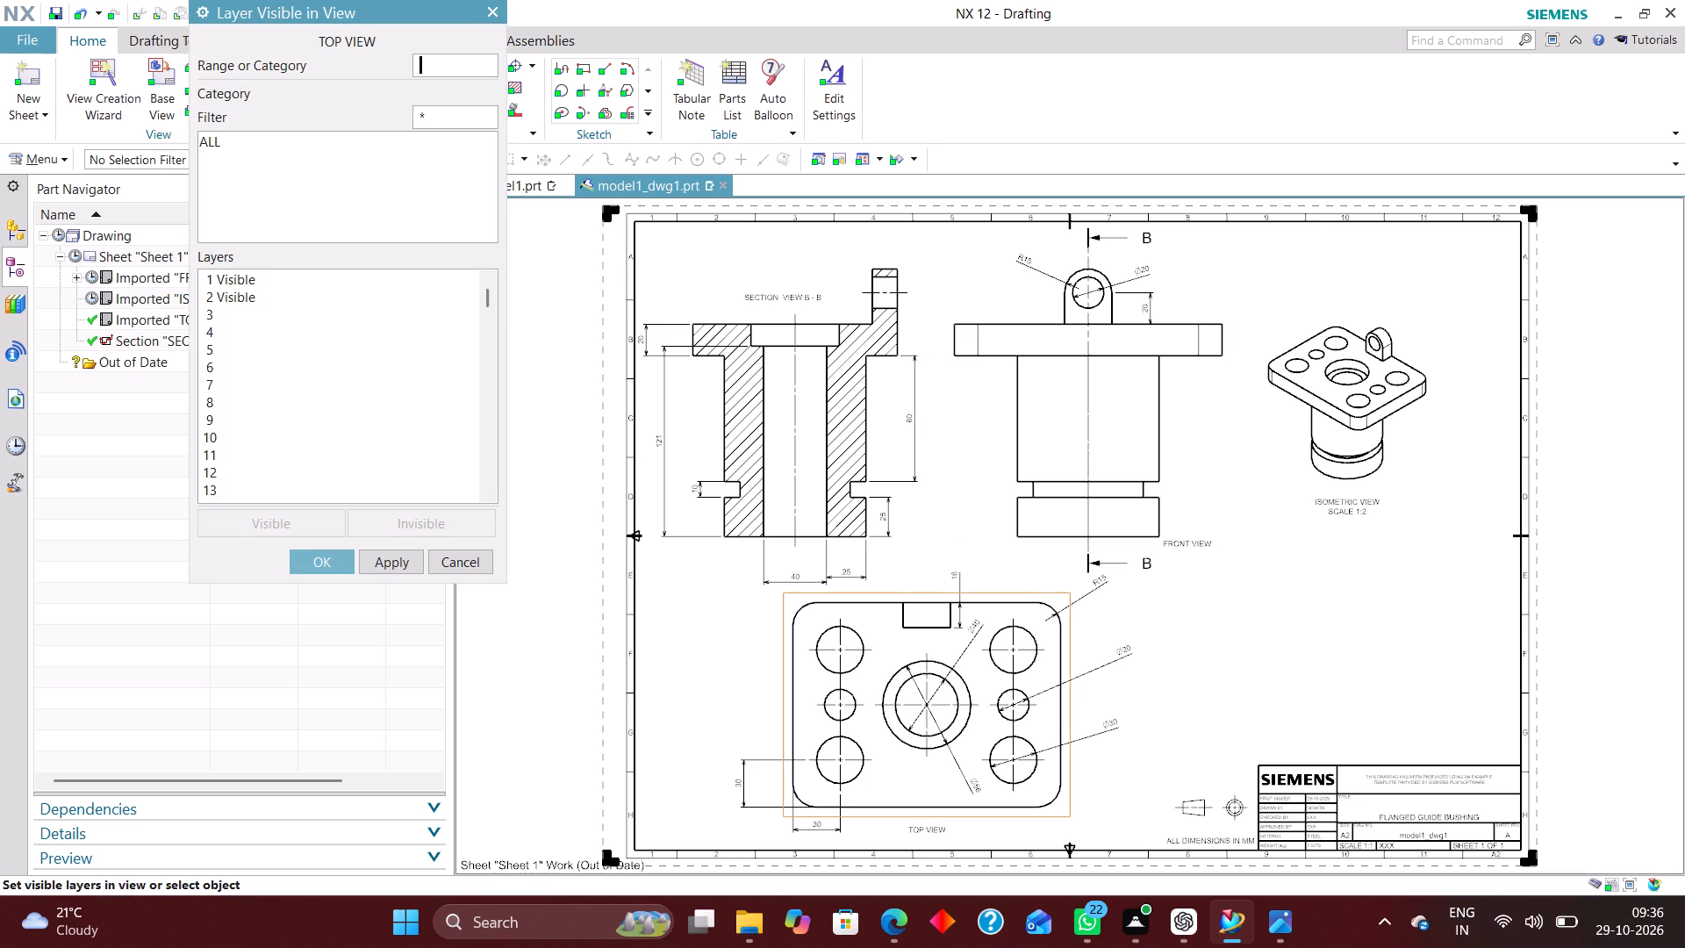
pyautogui.click(205, 137)
pyautogui.click(442, 528)
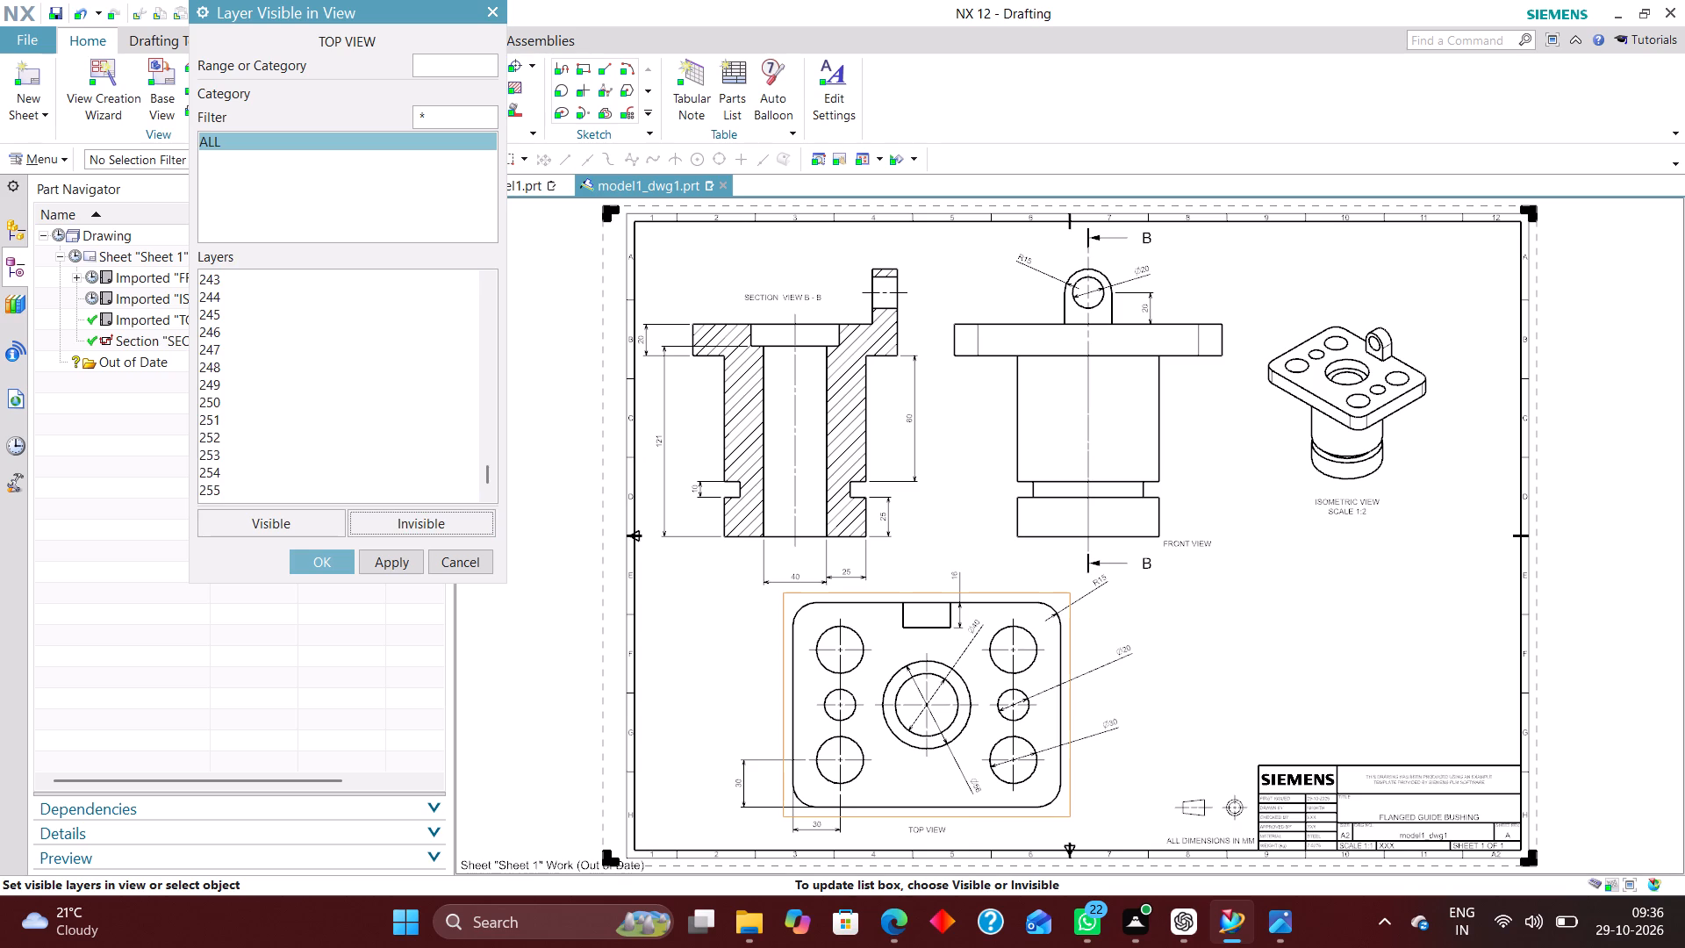
pyautogui.click(457, 65)
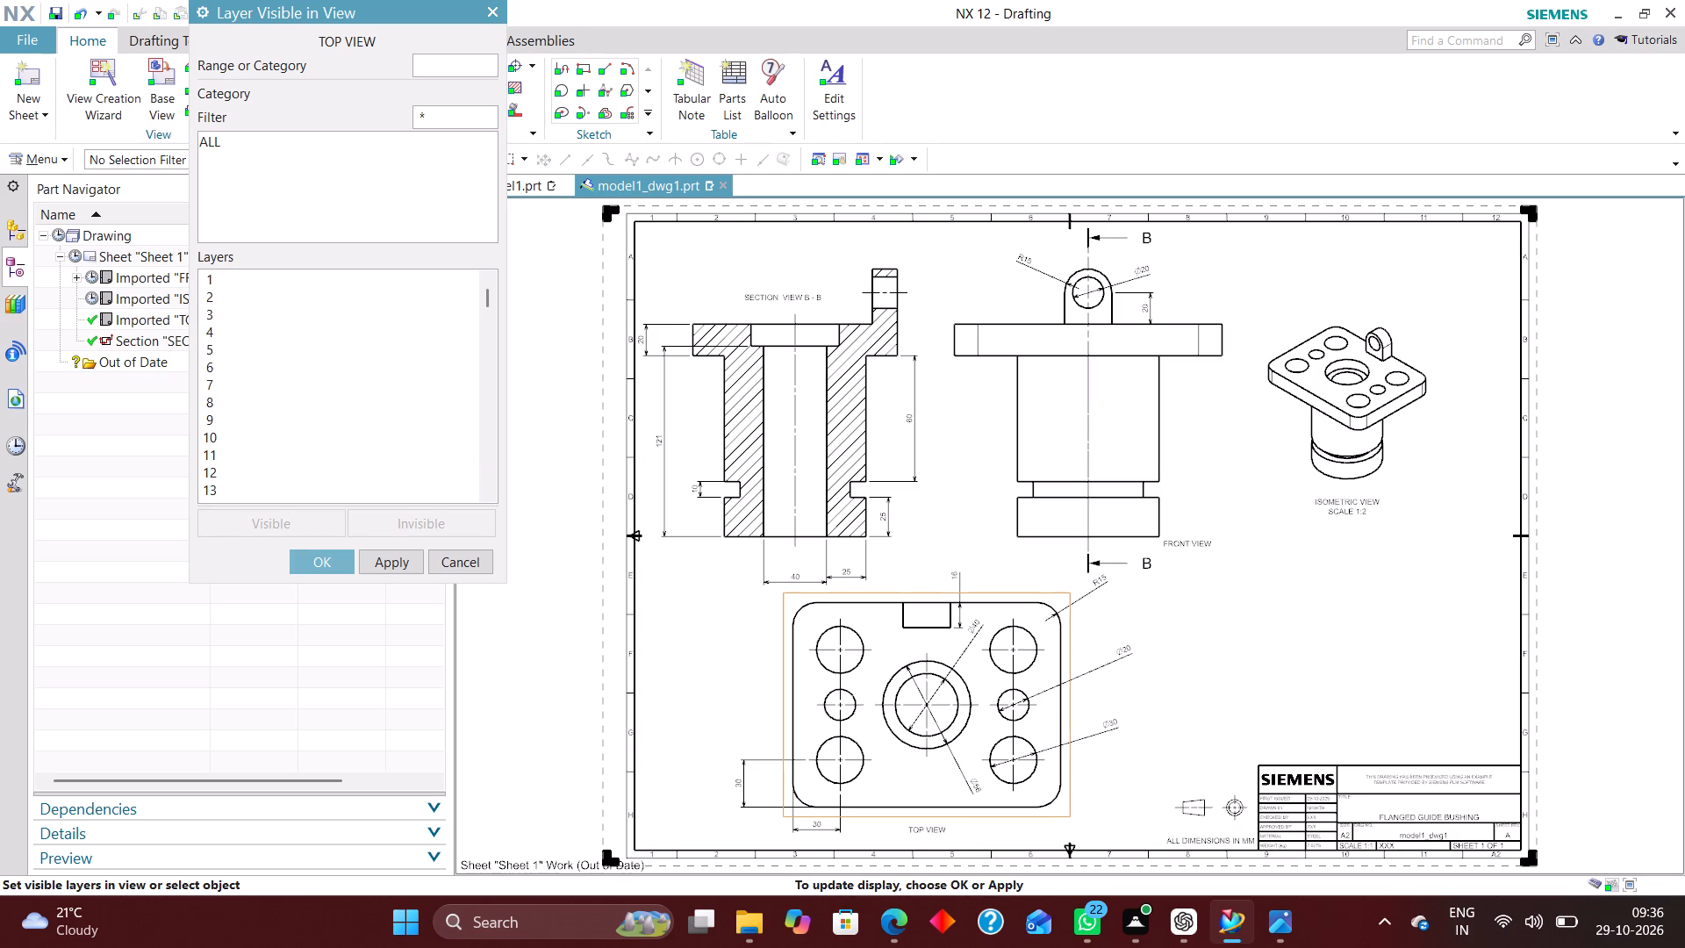
pyautogui.press('2')
pyautogui.press('Return')
pyautogui.write('223')
pyautogui.press('Return')
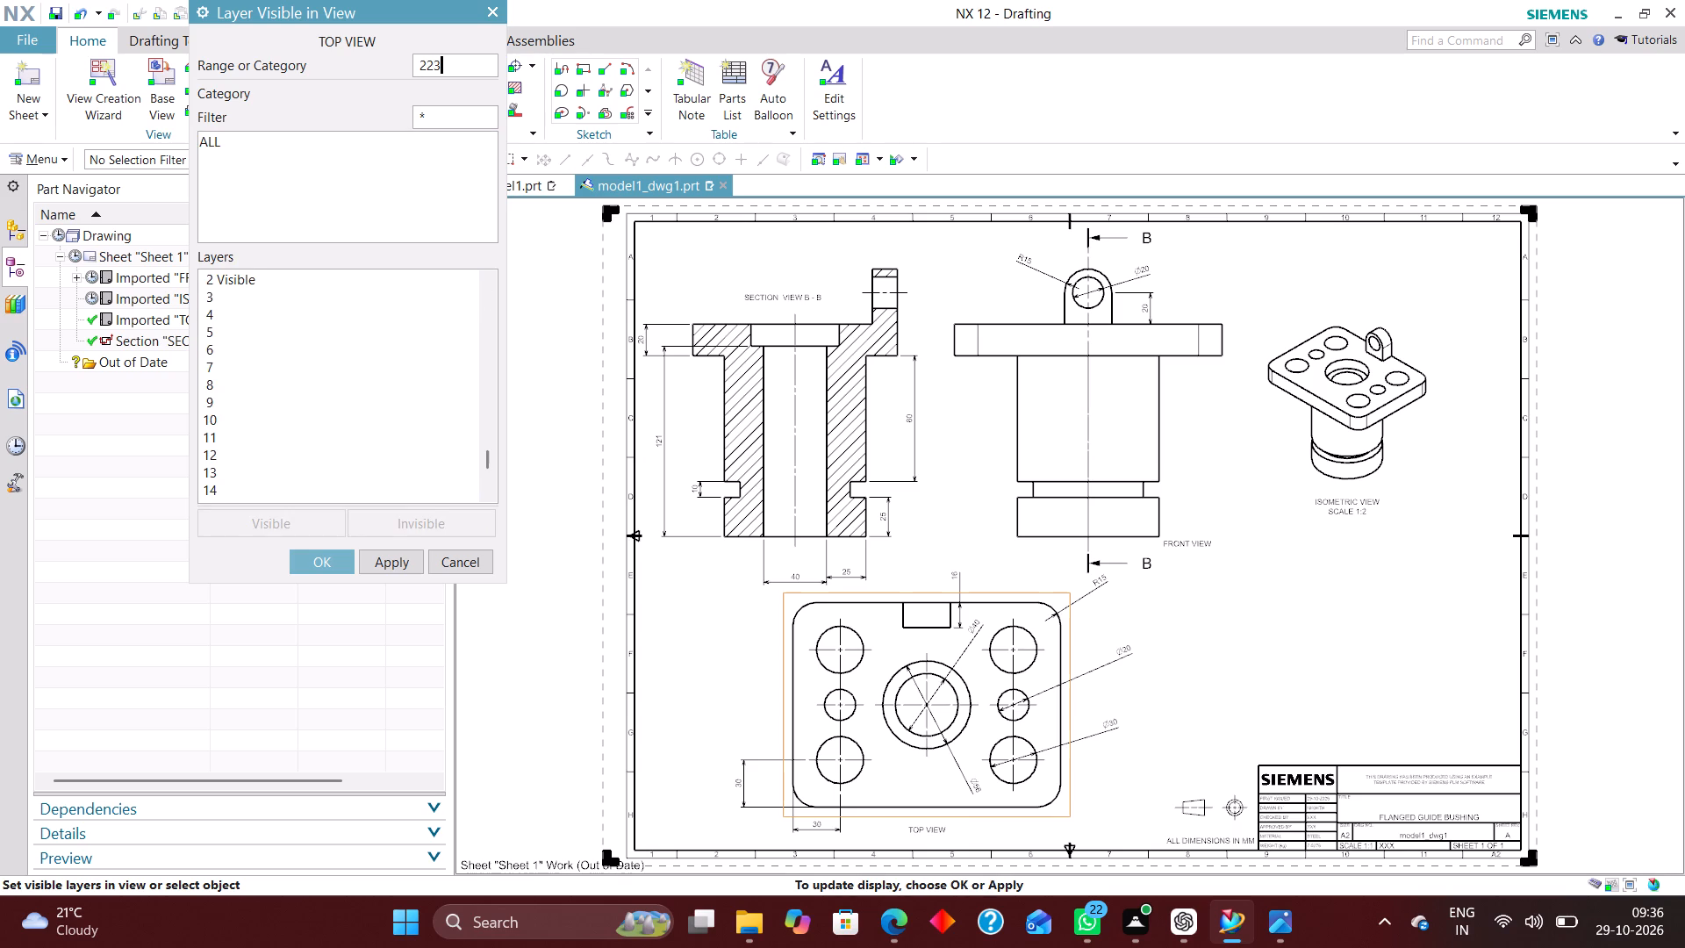
pyautogui.write('22')
pyautogui.press('4')
pyautogui.press('Return')
pyautogui.write('225')
pyautogui.press('Return')
pyautogui.write('33')
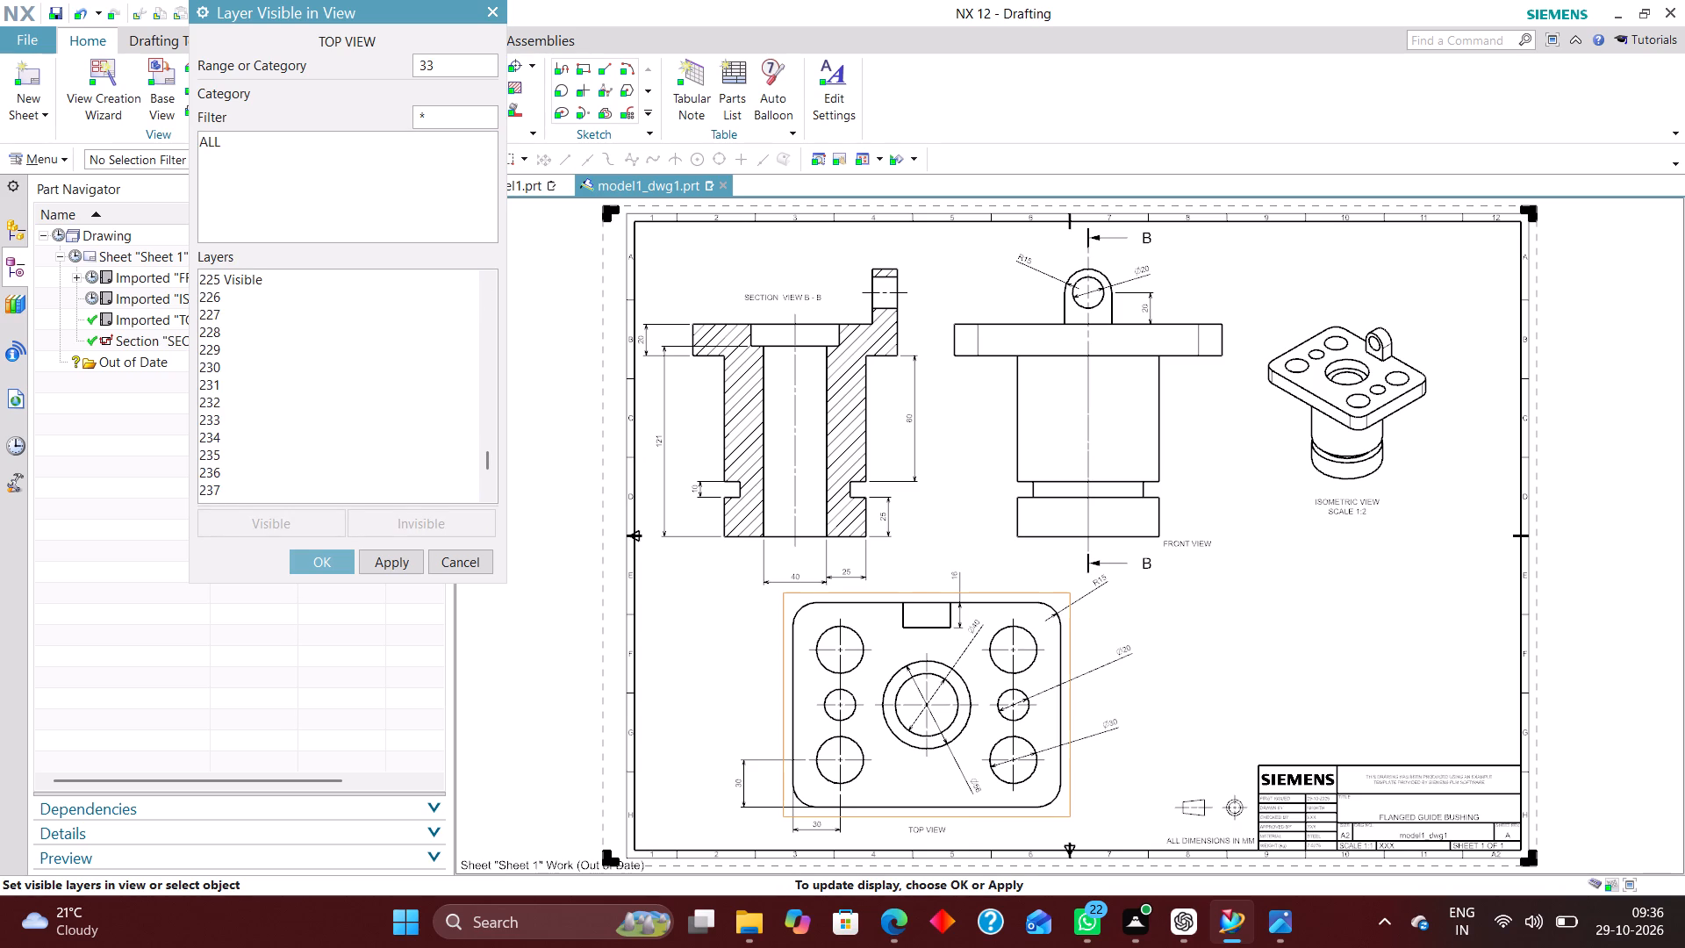
pyautogui.press('BackSpace')
pyautogui.press('BackSpace')
pyautogui.write('226')
pyautogui.press('Return')
pyautogui.write('256')
pyautogui.press('Return')
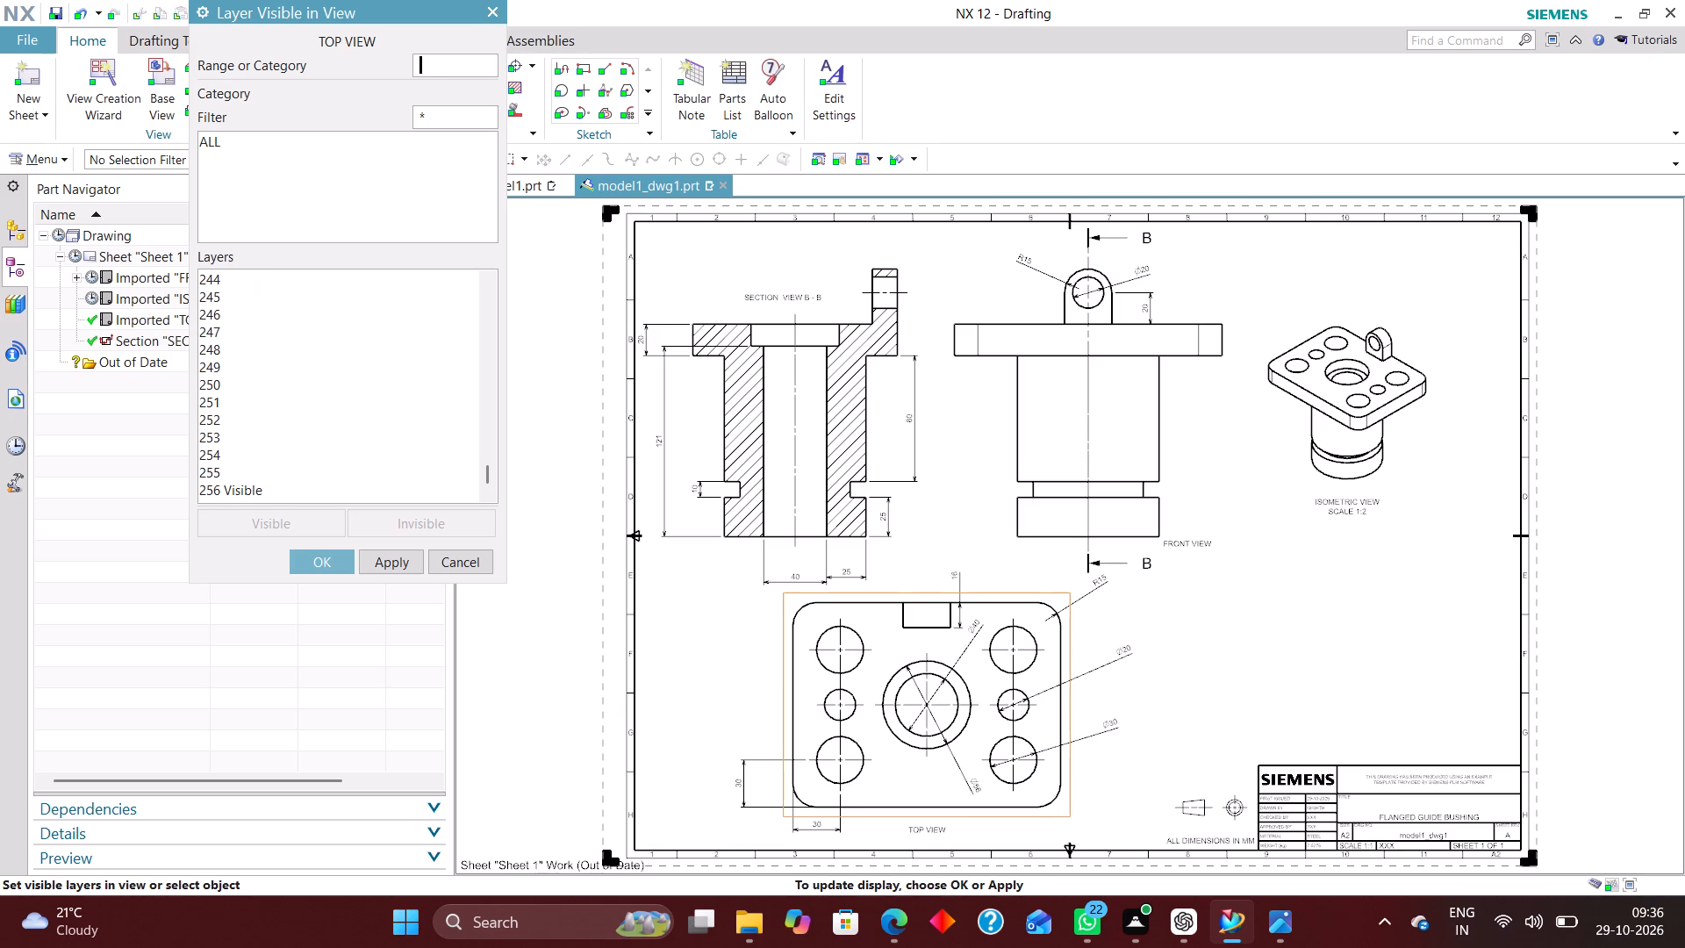
pyautogui.click(336, 562)
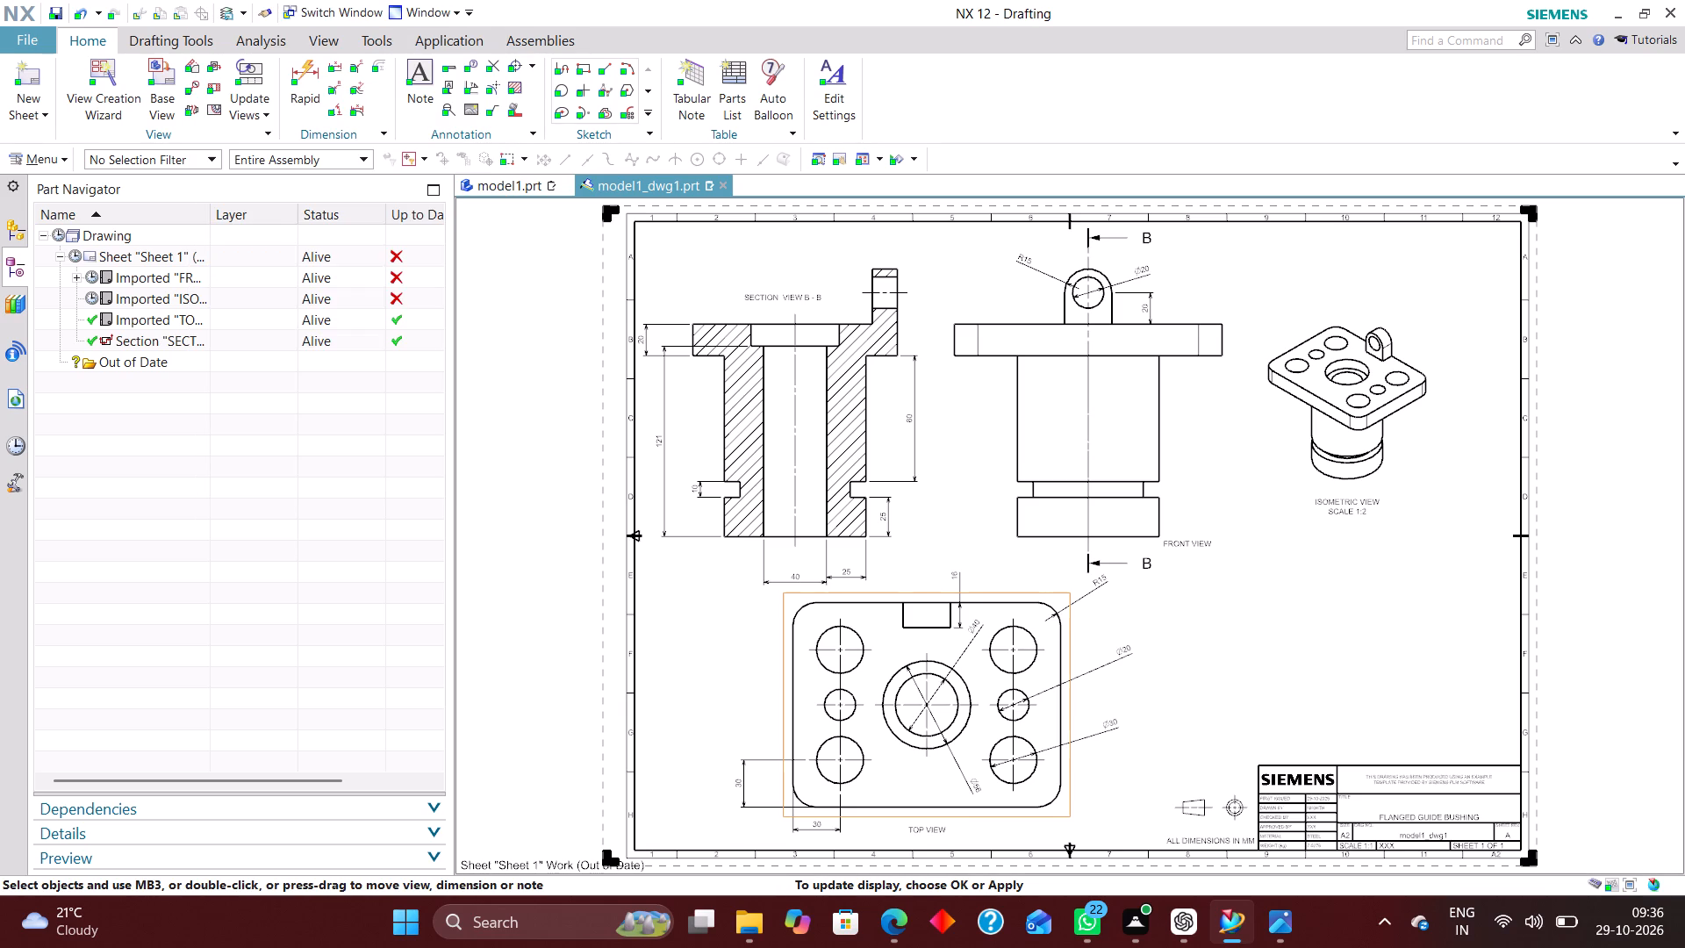
# In SECTION VIEW B-B, leave only layers 2, 223, 224, 225, 226 and 256 visible and exit the layer visibility command.
pyautogui.click(240, 109)
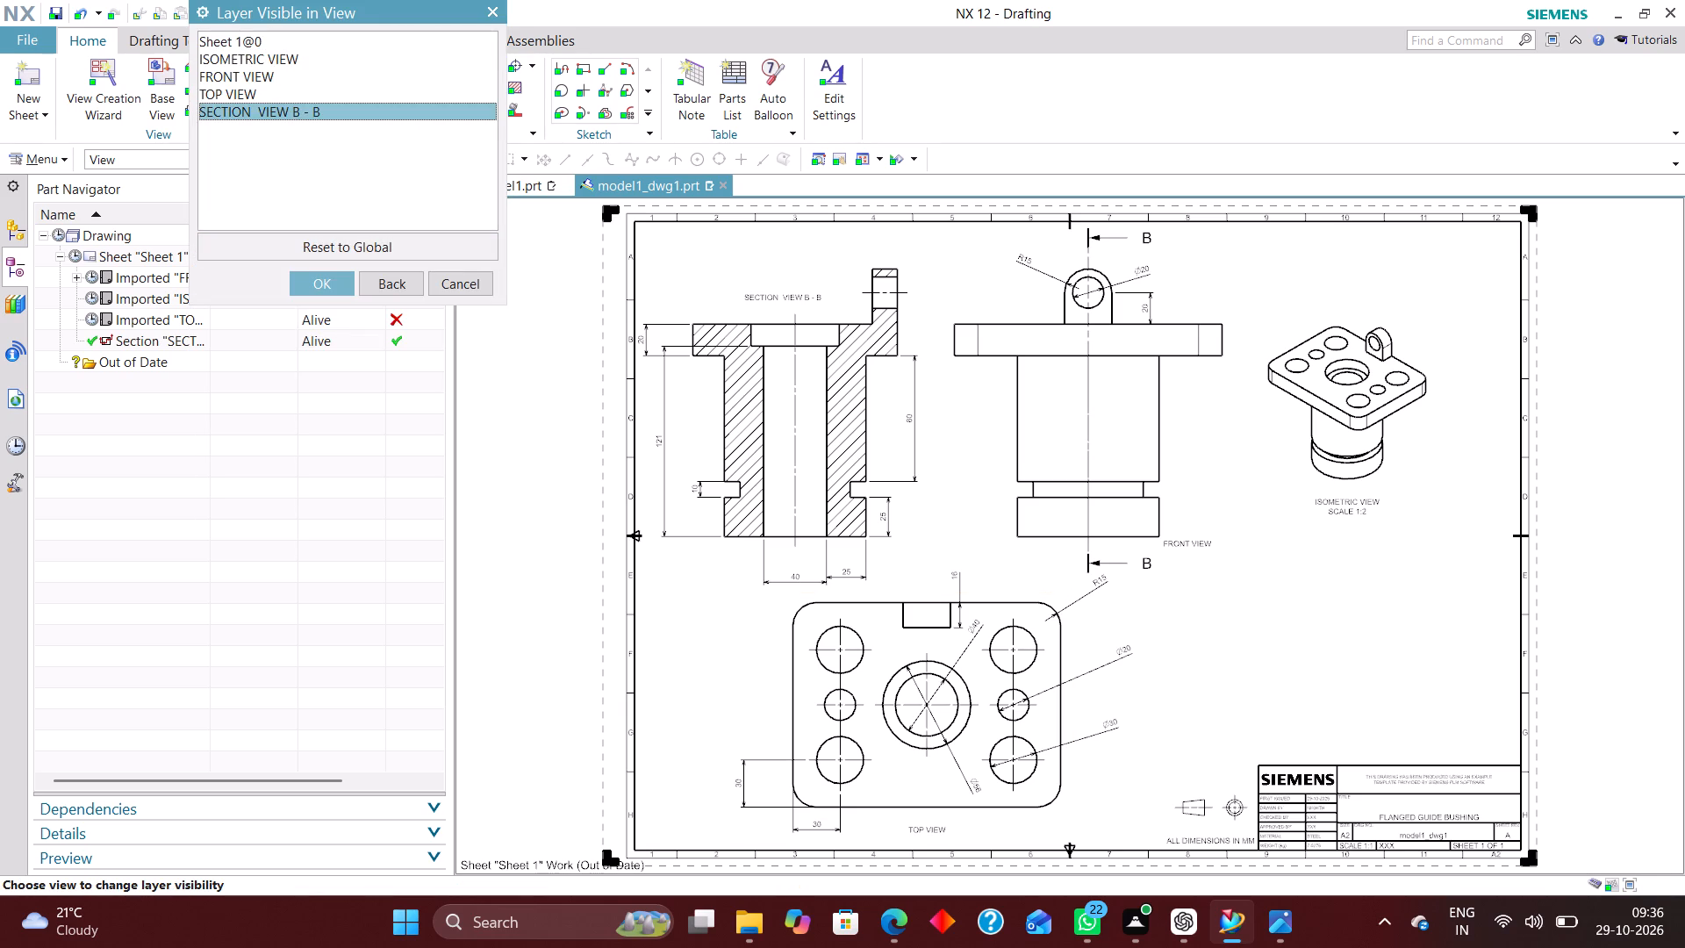
pyautogui.click(322, 283)
pyautogui.click(211, 133)
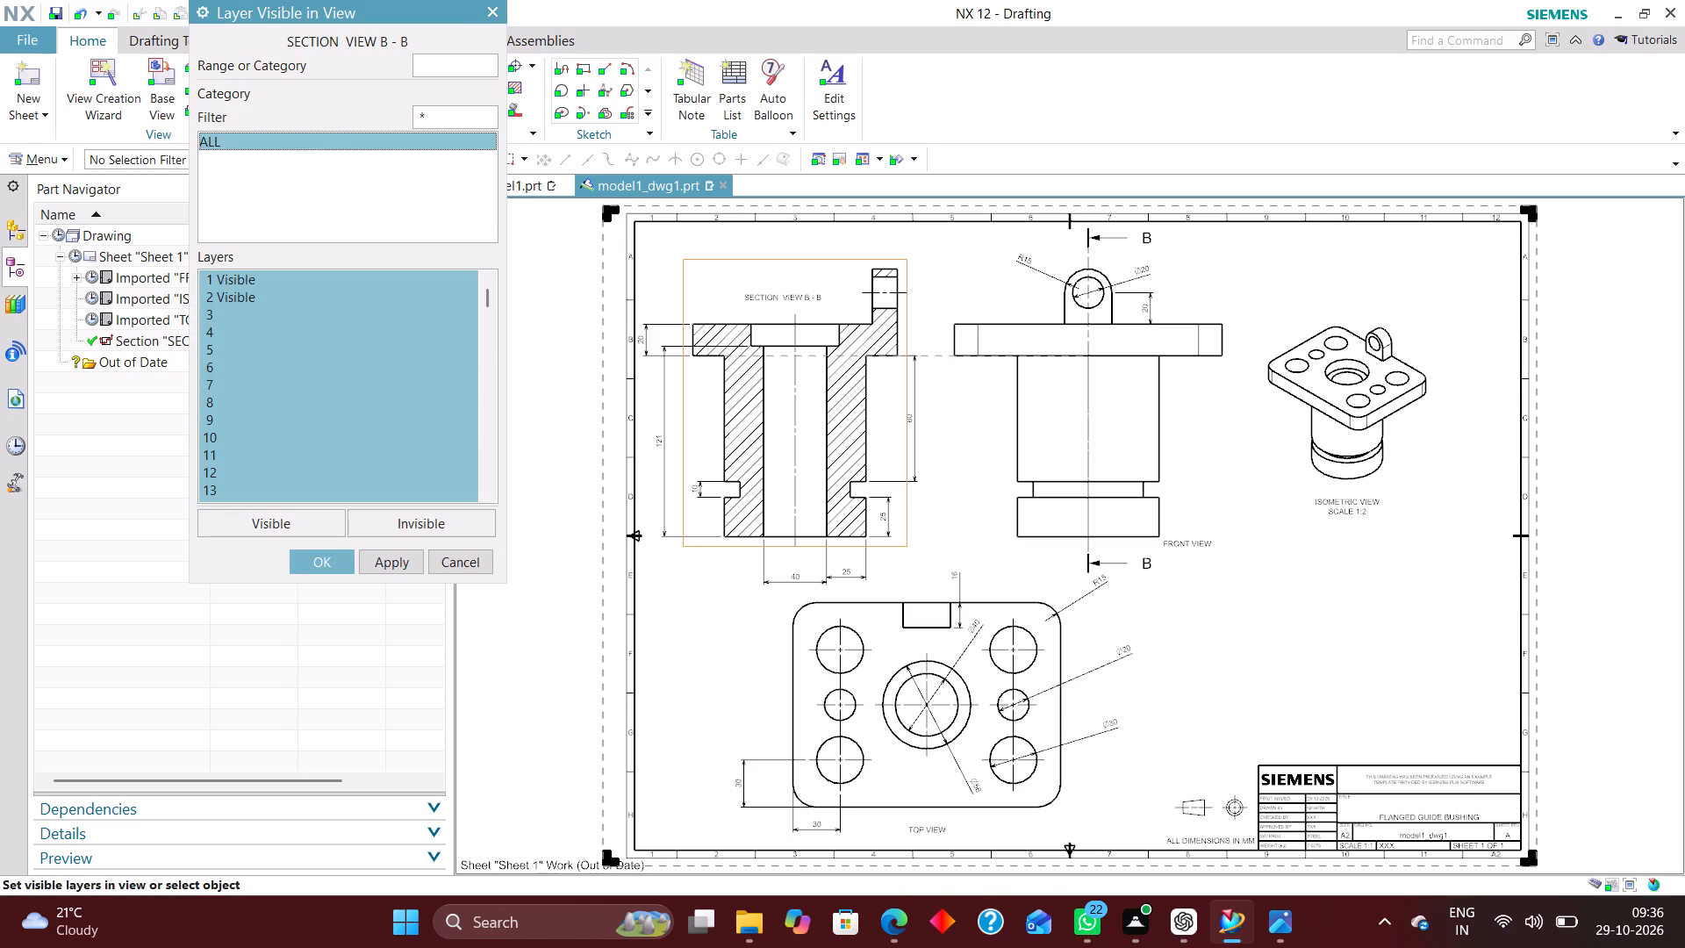
pyautogui.click(447, 527)
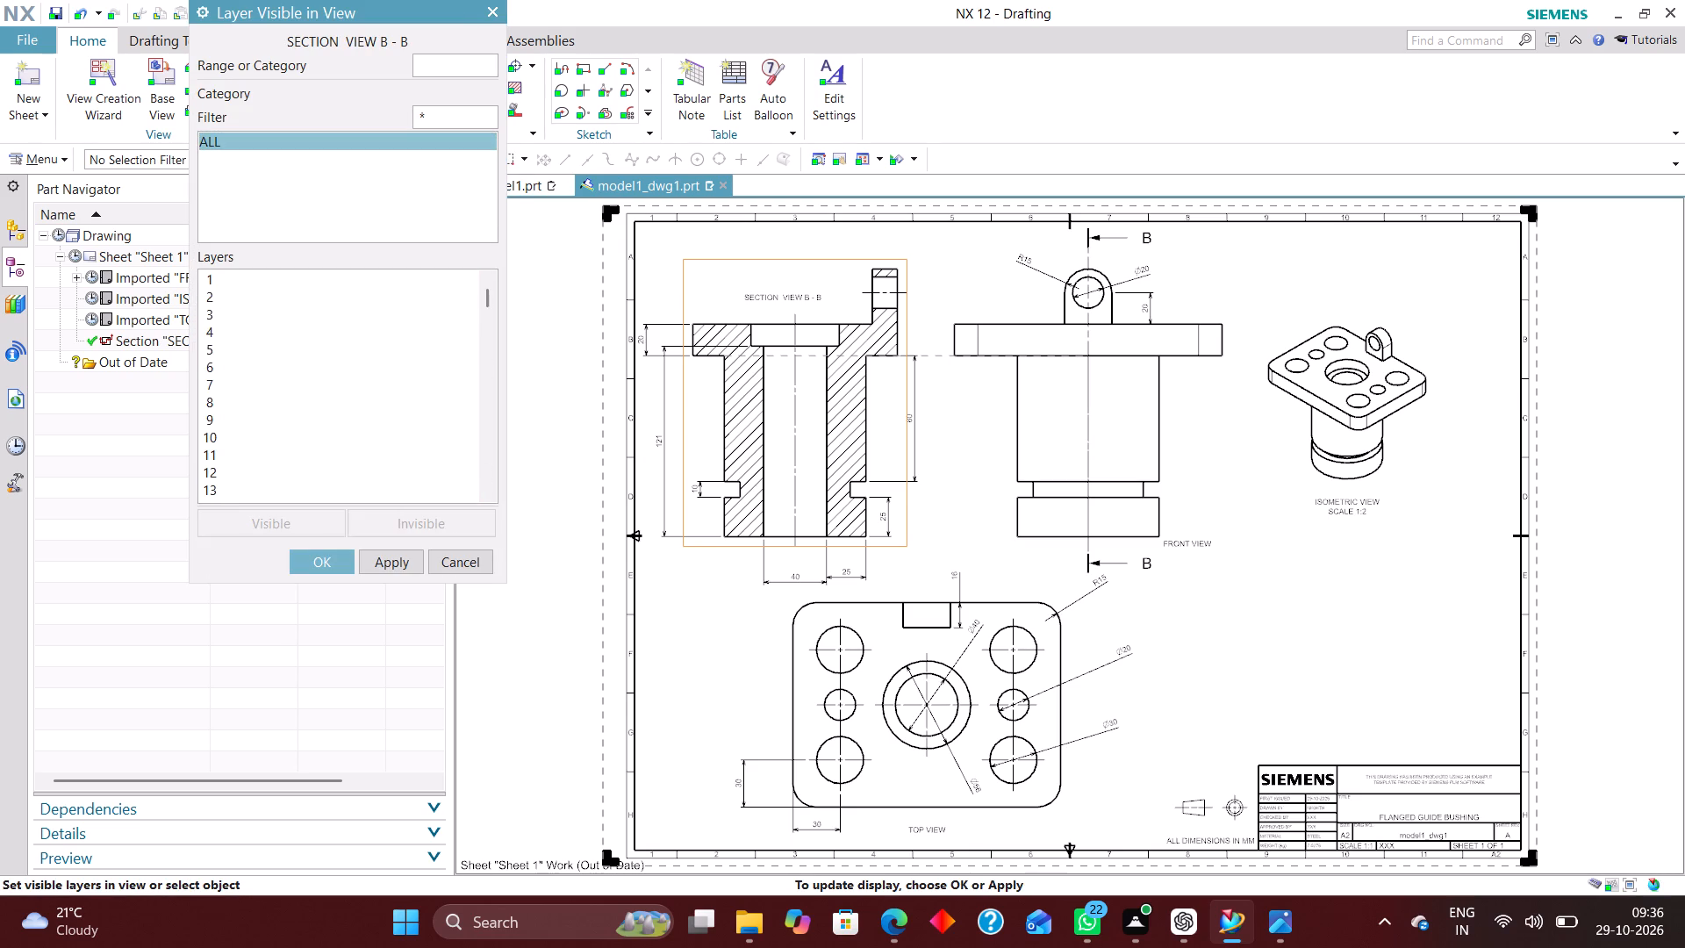
pyautogui.click(452, 69)
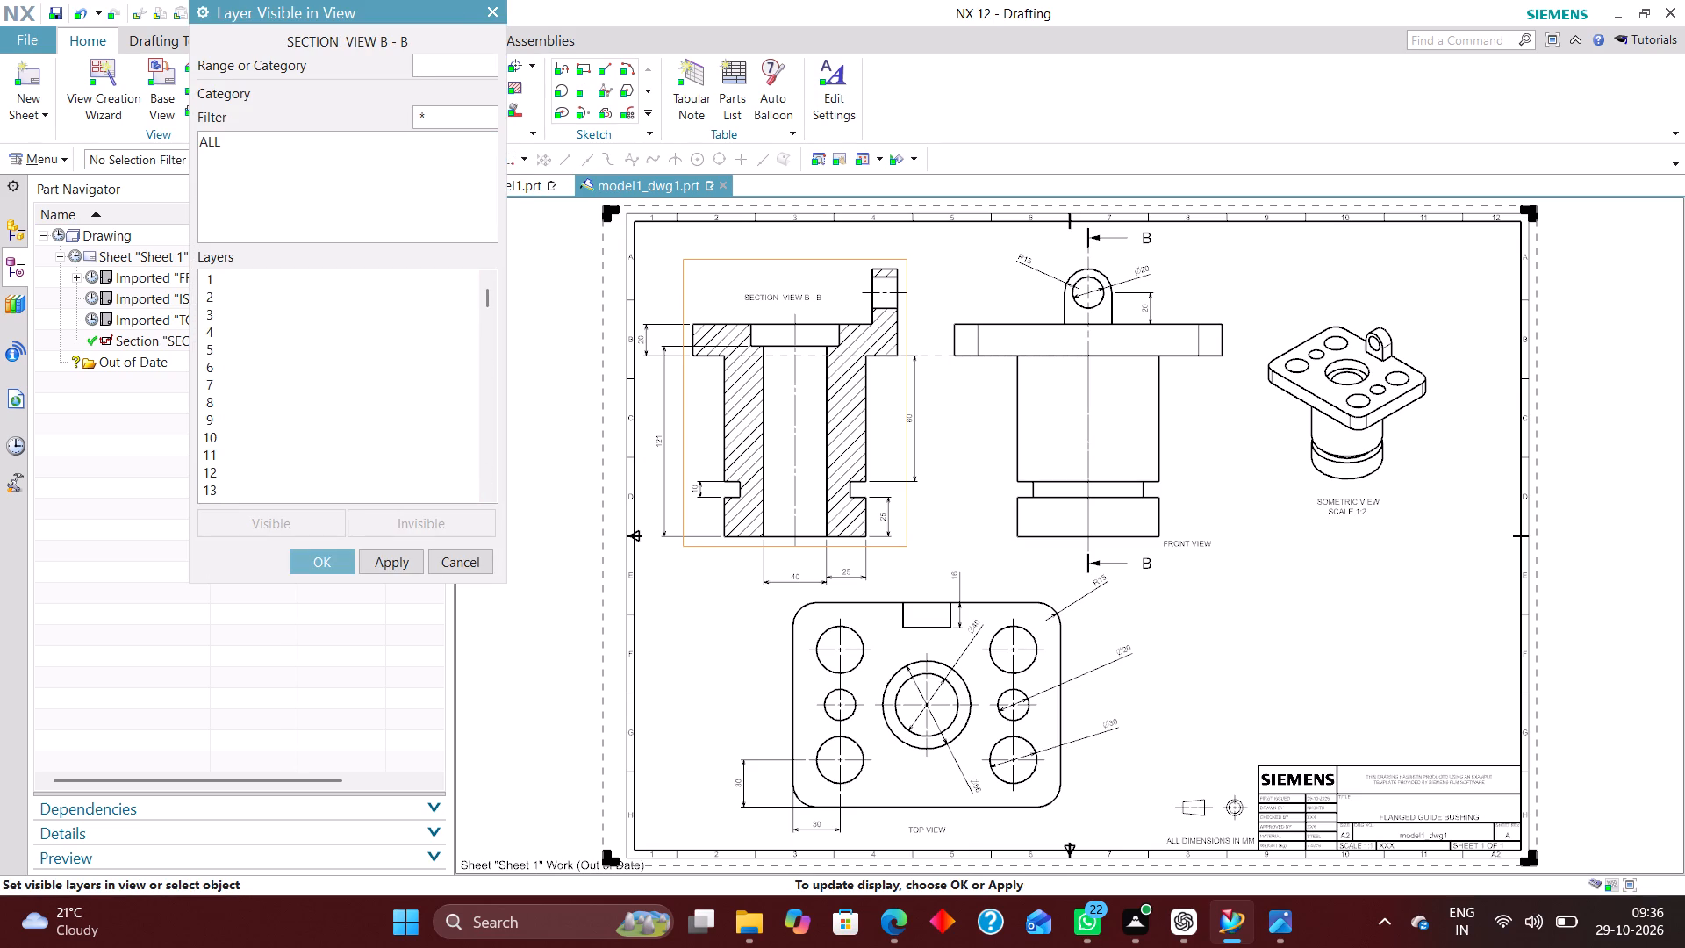
pyautogui.press('2')
pyautogui.press('Return')
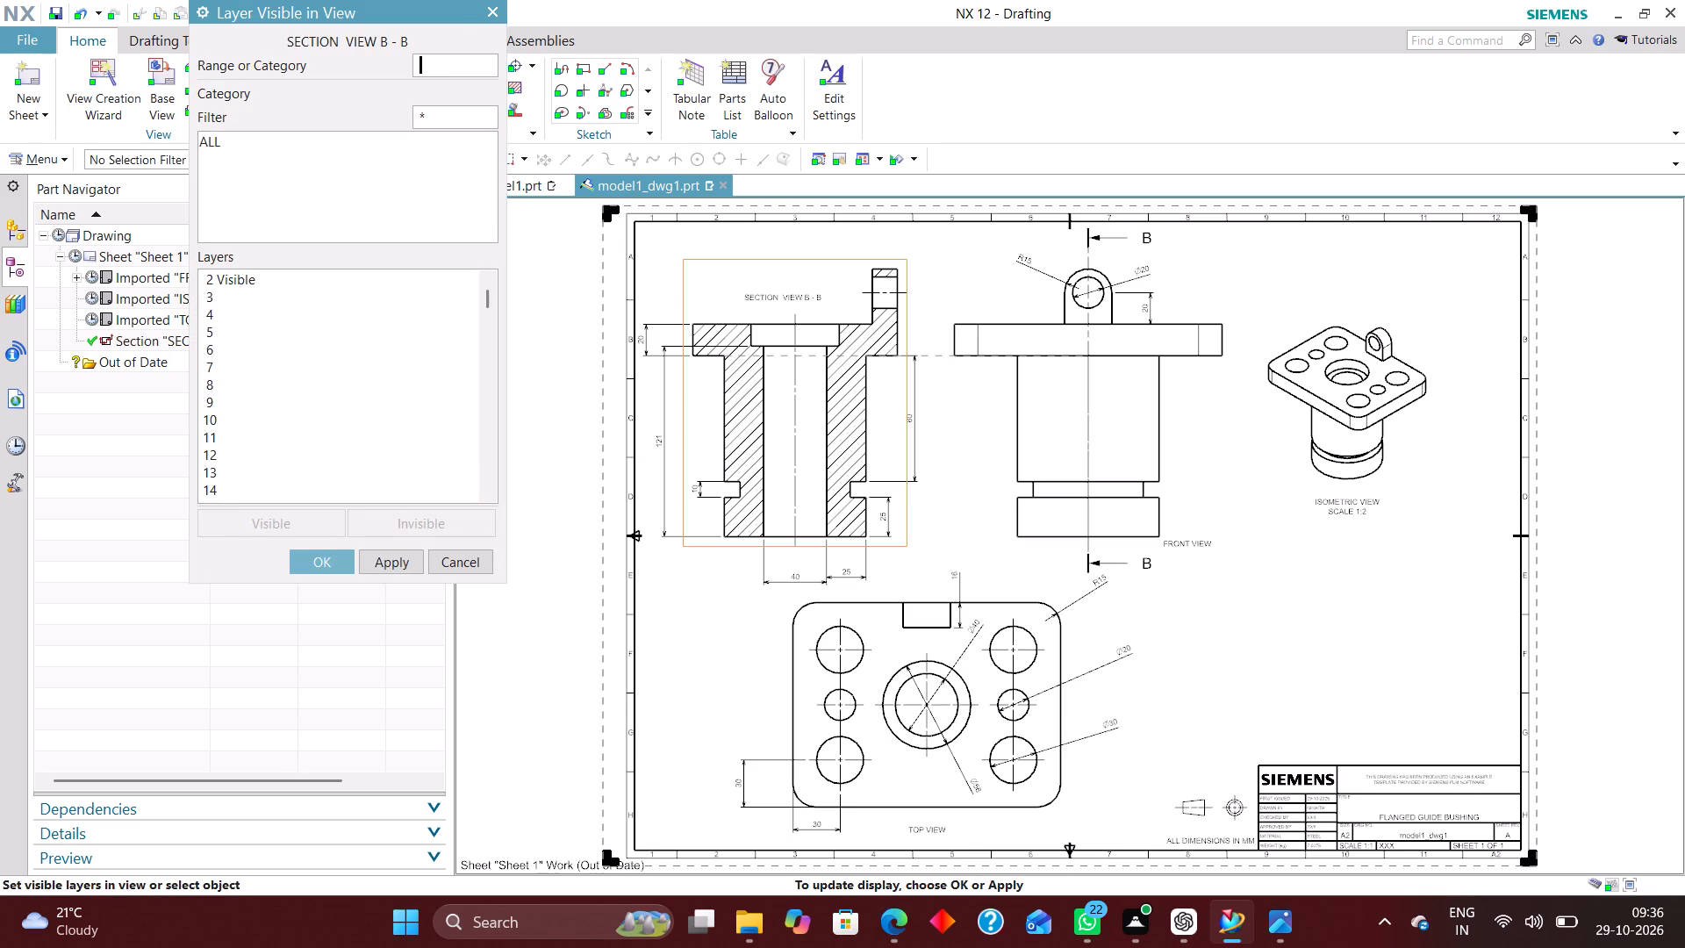
pyautogui.write('223')
pyautogui.press('Return')
pyautogui.write('224')
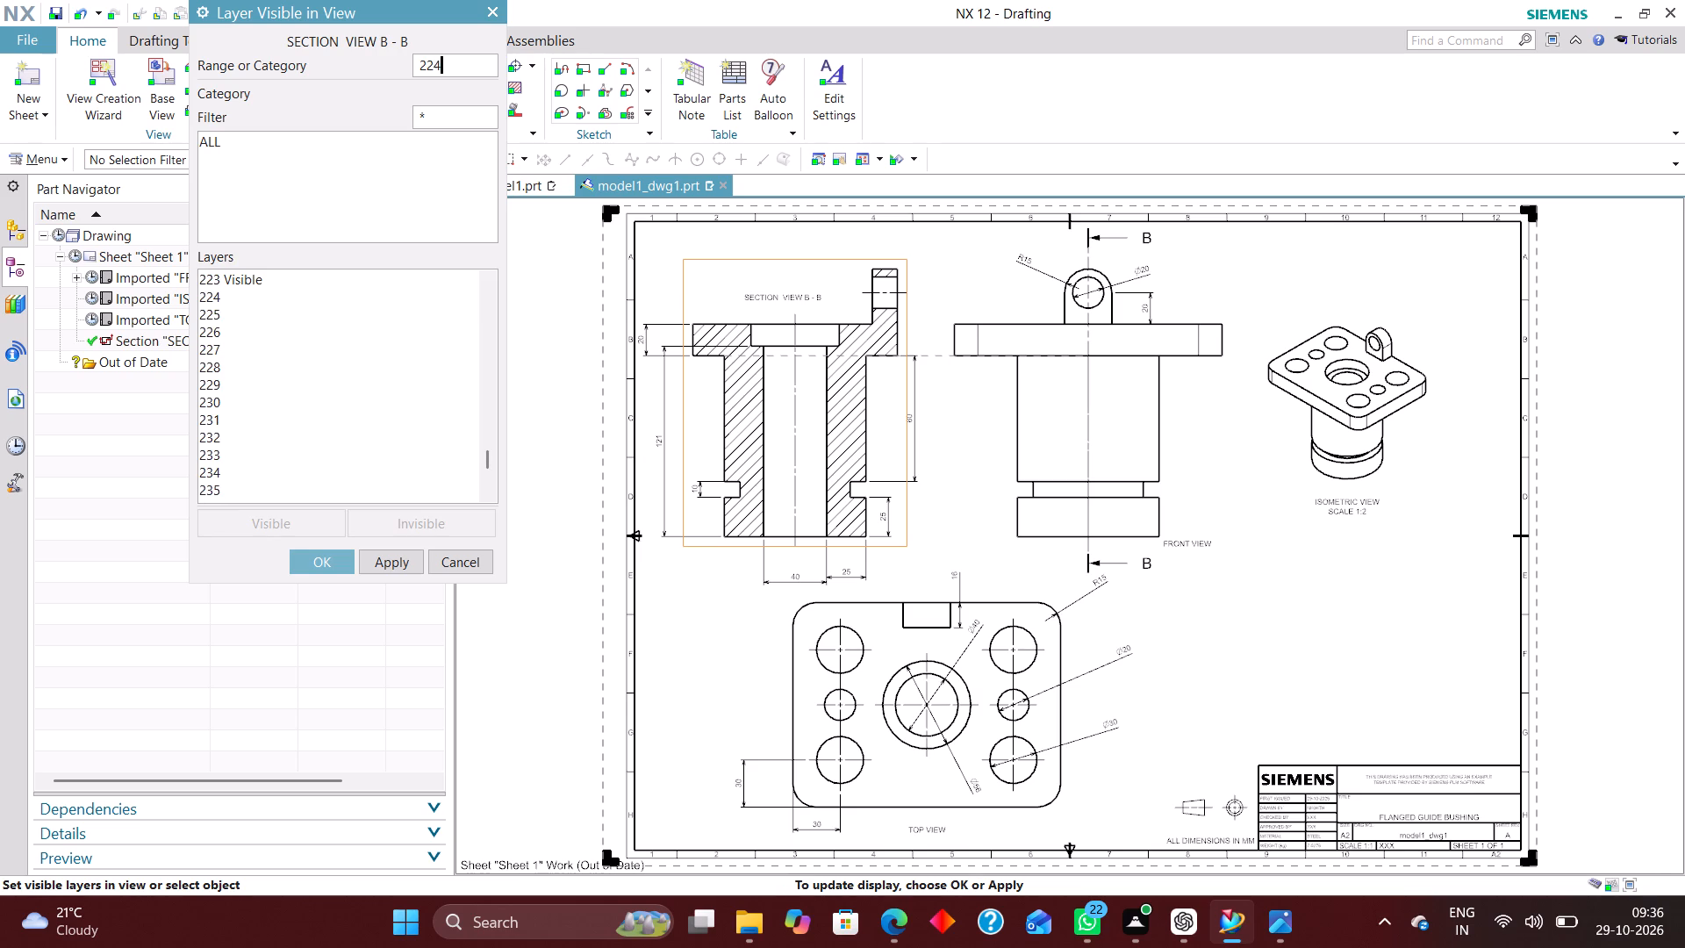
pyautogui.press('Return')
pyautogui.write('225')
pyautogui.press('Return')
pyautogui.write('226')
pyautogui.press('Return')
pyautogui.write('256')
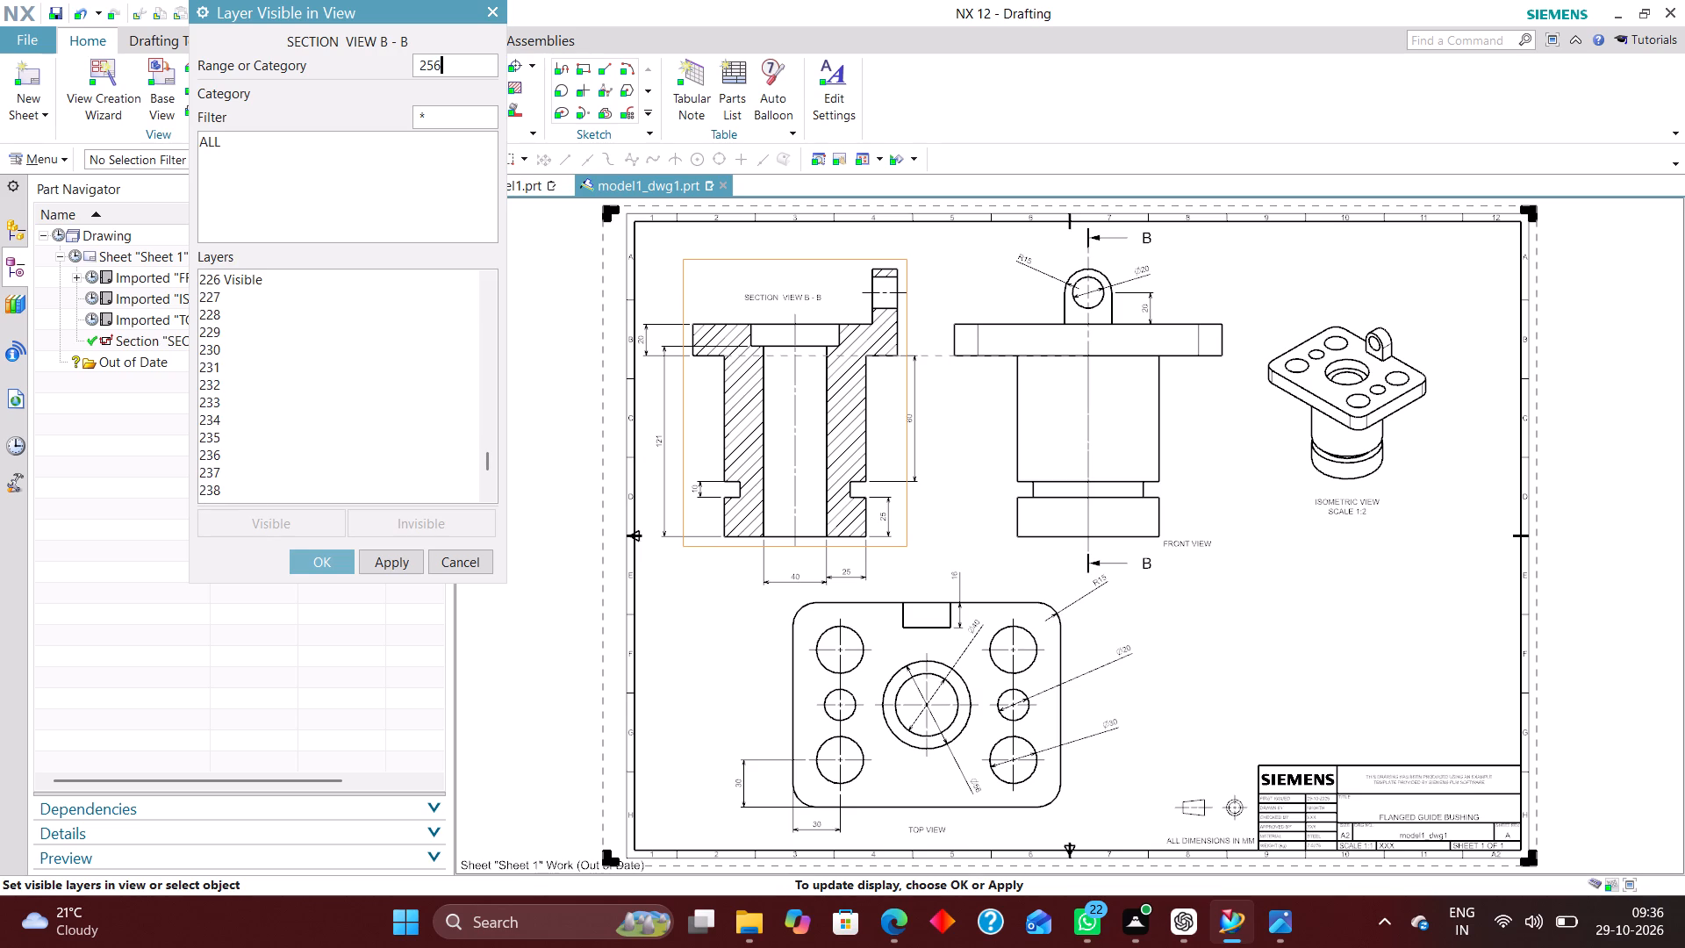
pyautogui.press('Return')
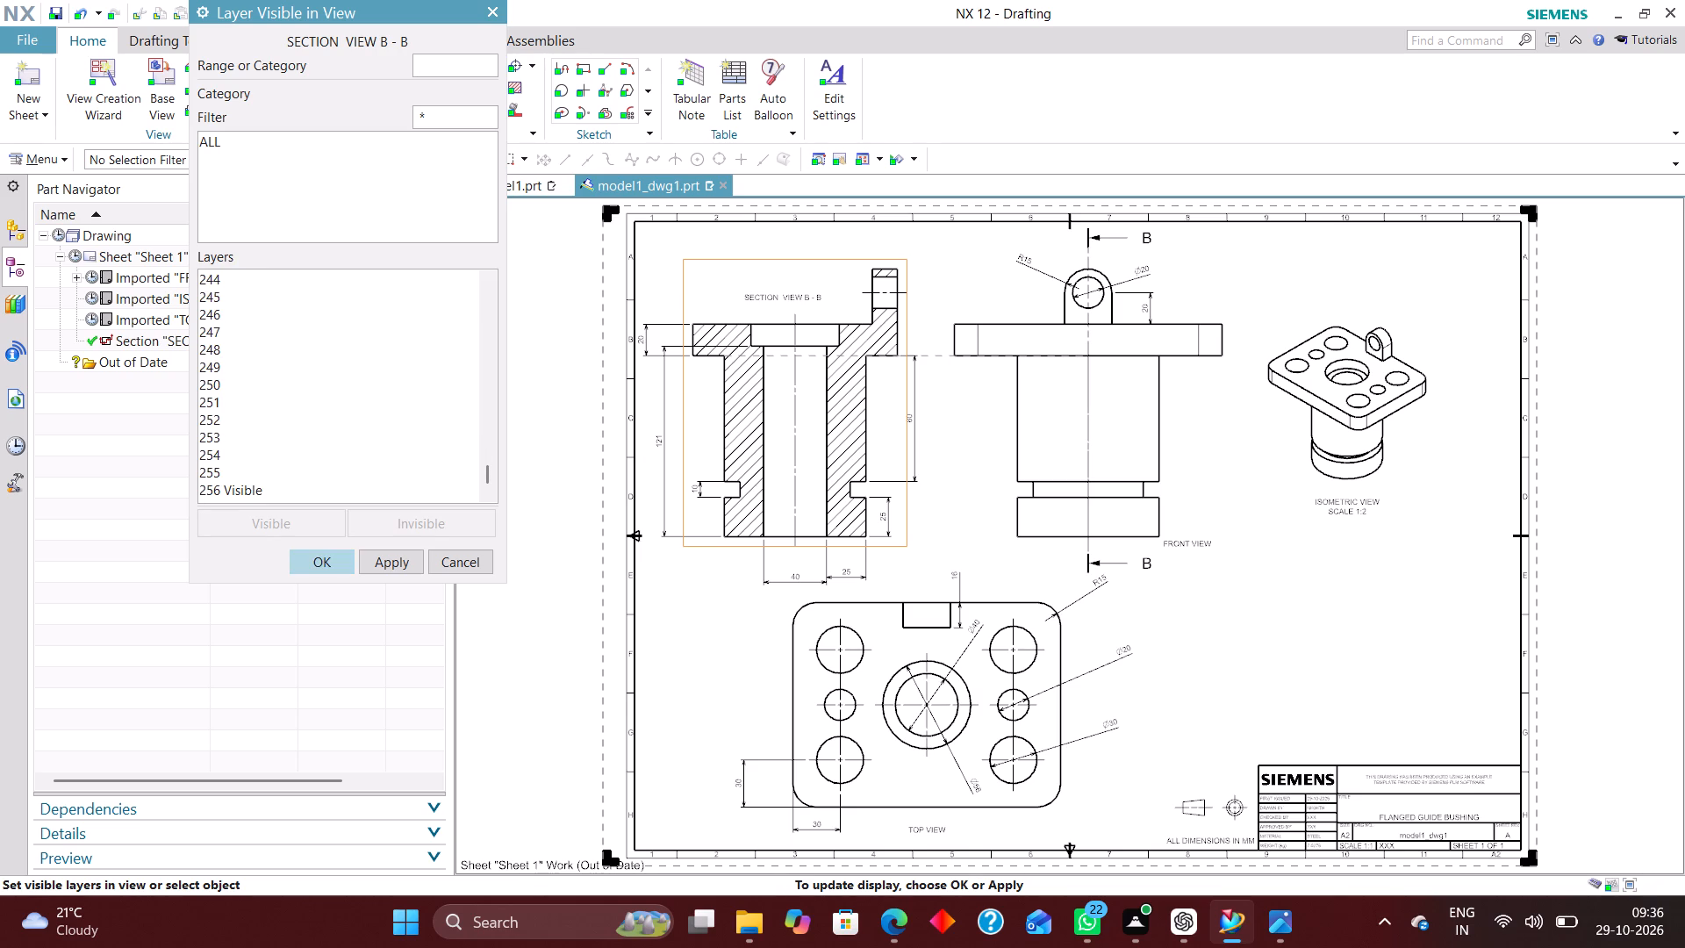
pyautogui.click(331, 564)
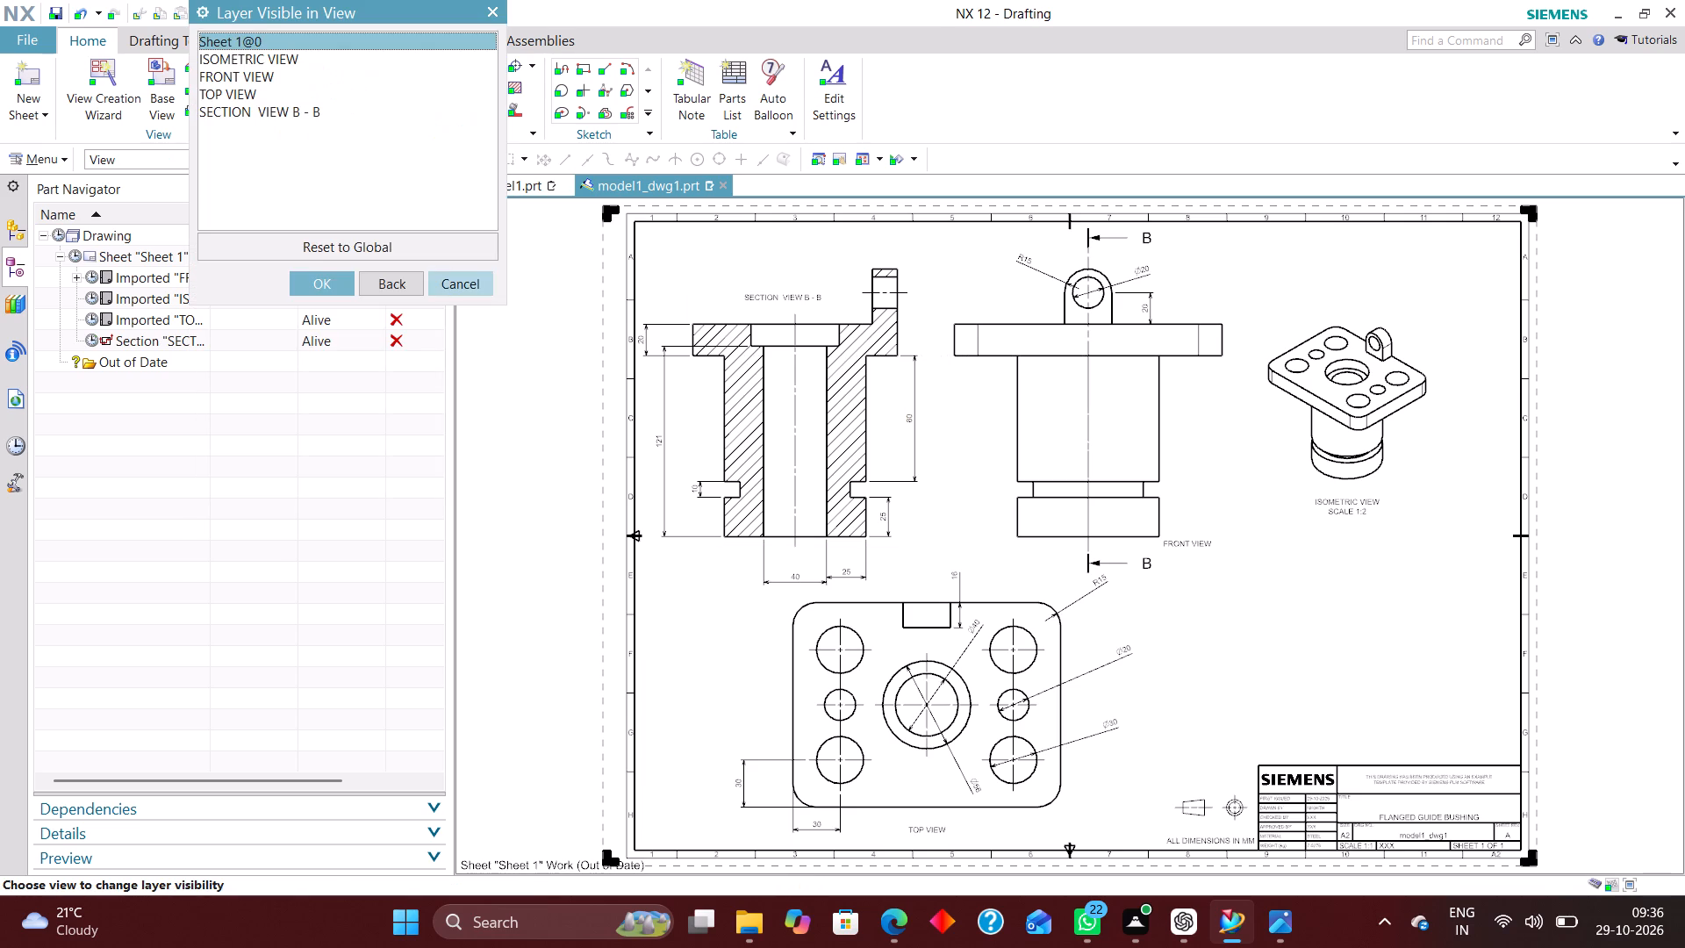
pyautogui.click(455, 284)
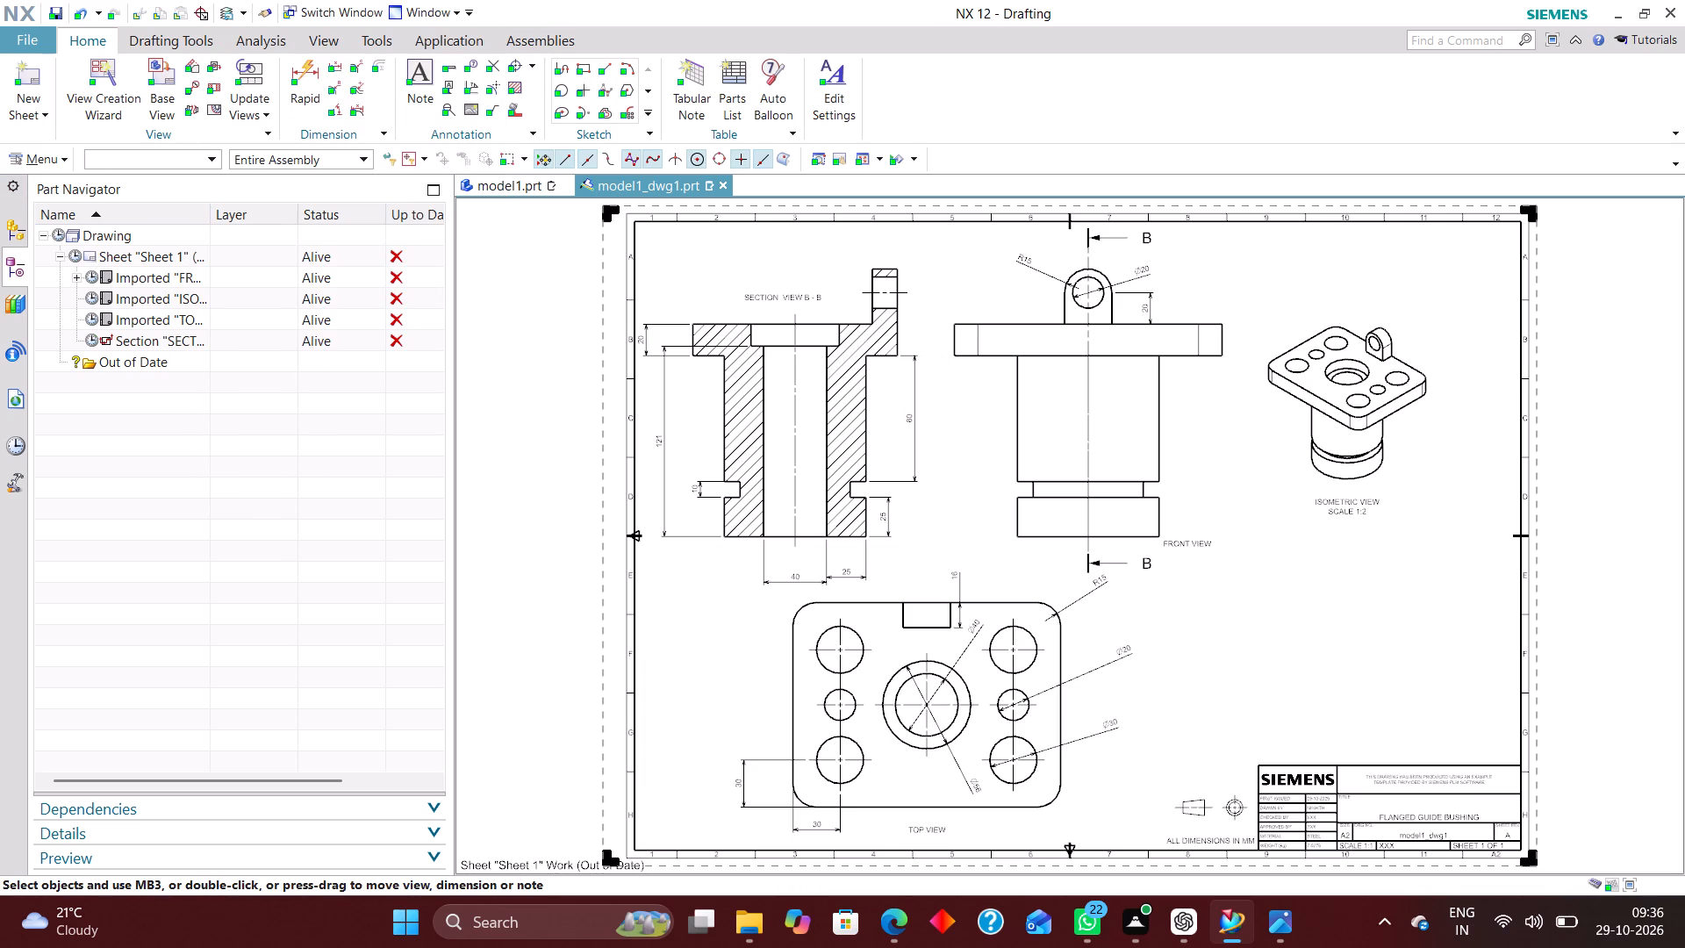
# Update the out-of-date drawing sheet and all its views.
pyautogui.click(54, 231)
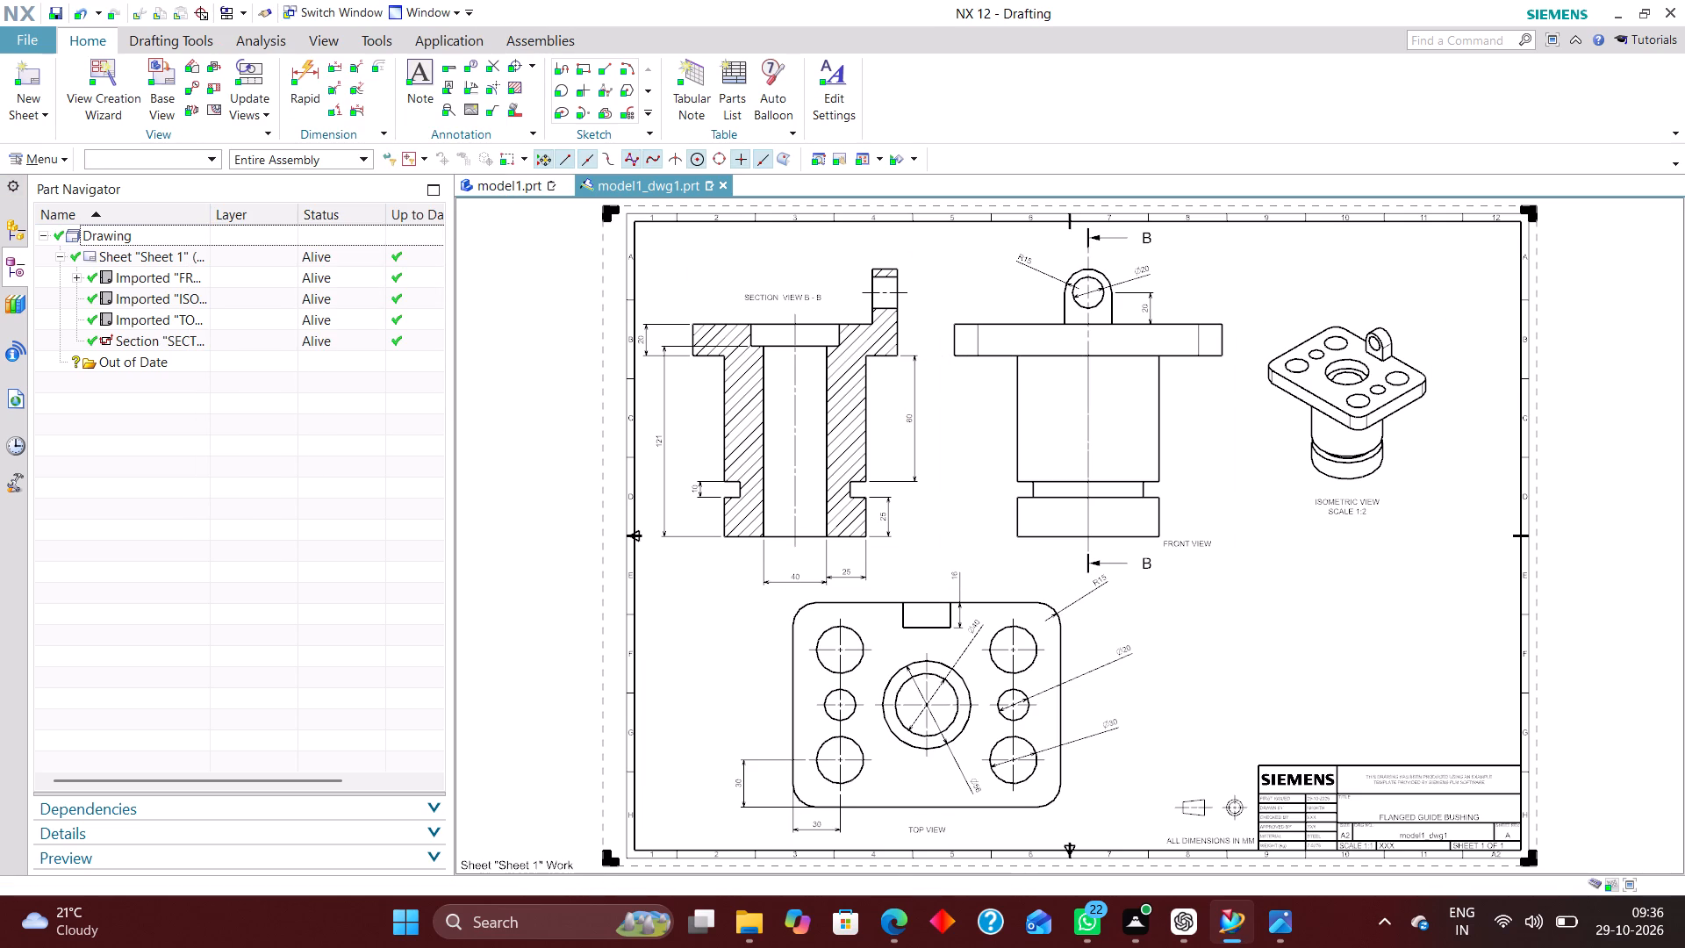
pyautogui.scroll(-3, 742, 430)
pyautogui.scroll(3, 1005, 487)
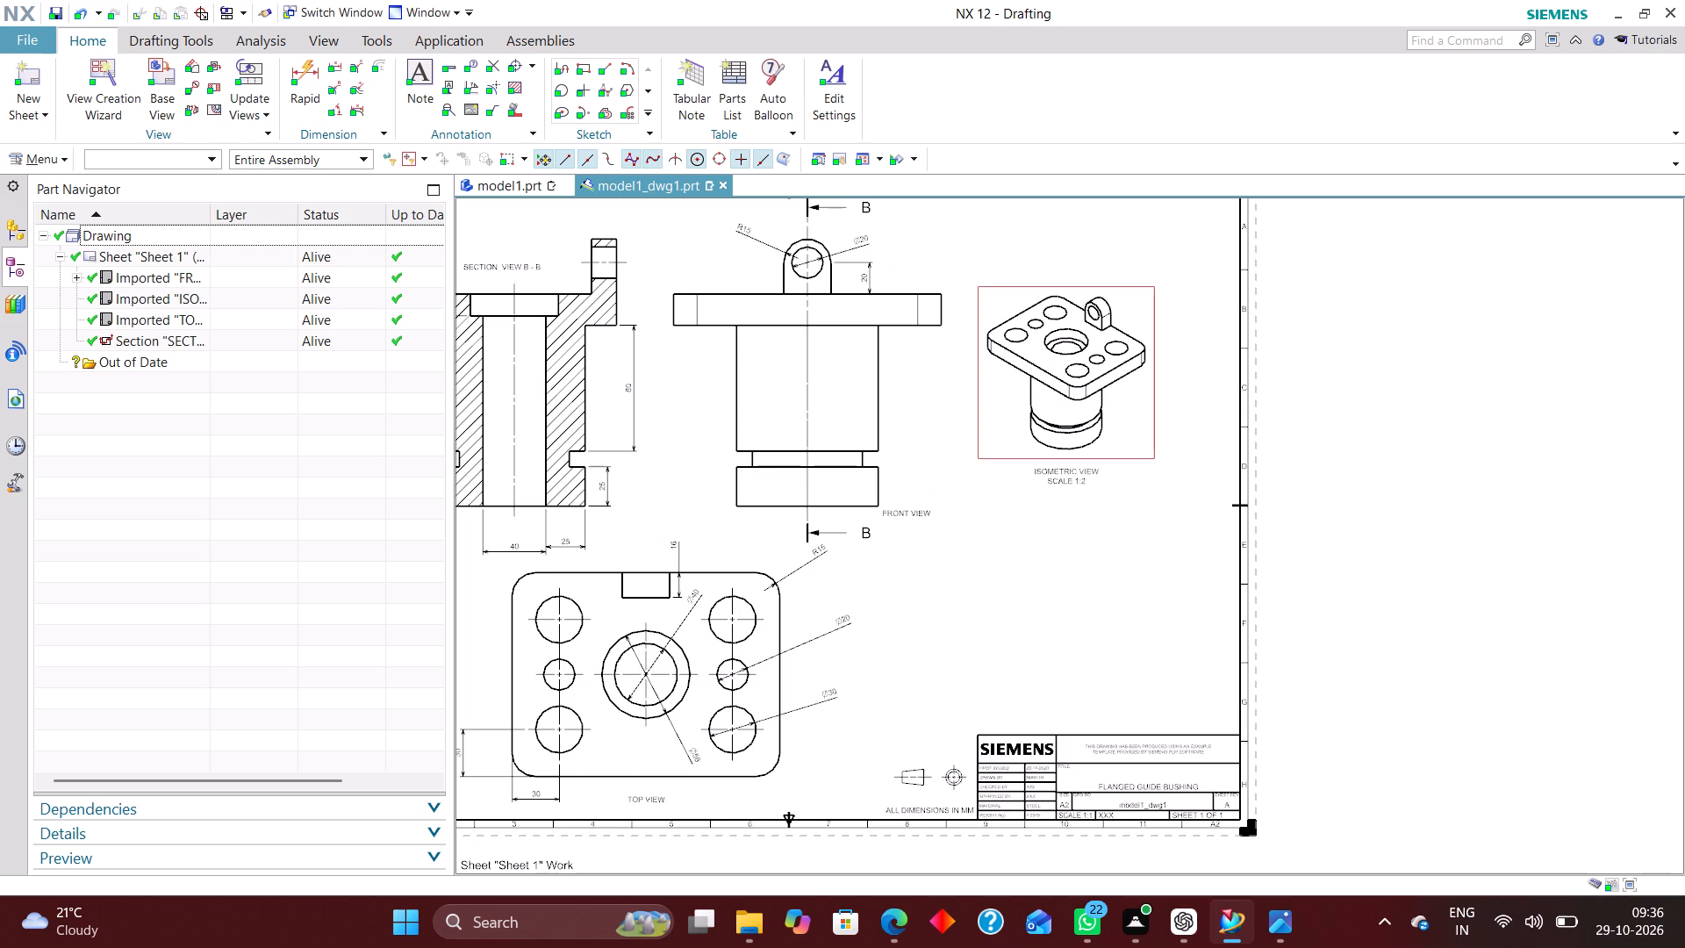
# Set the text justification of the isometric view's view and scale label to Left.
pyautogui.moveTo(997, 528); pyautogui.dragTo(964, 595, button='right')
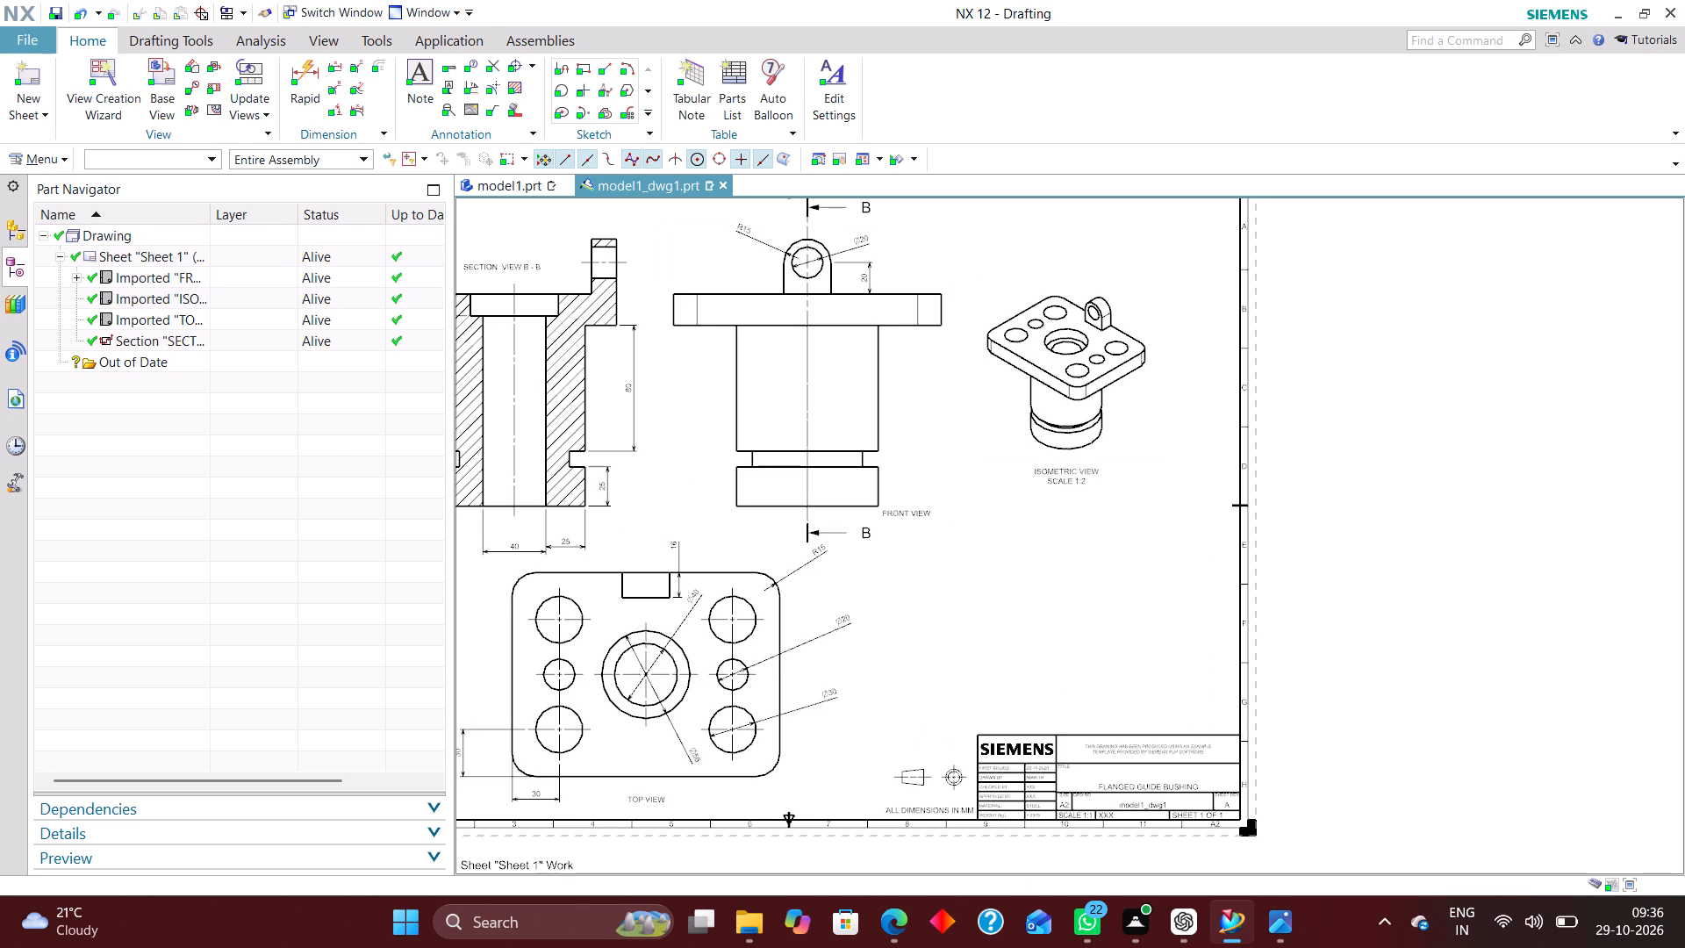
pyautogui.moveTo(964, 595); pyautogui.dragTo(901, 634, button='right')
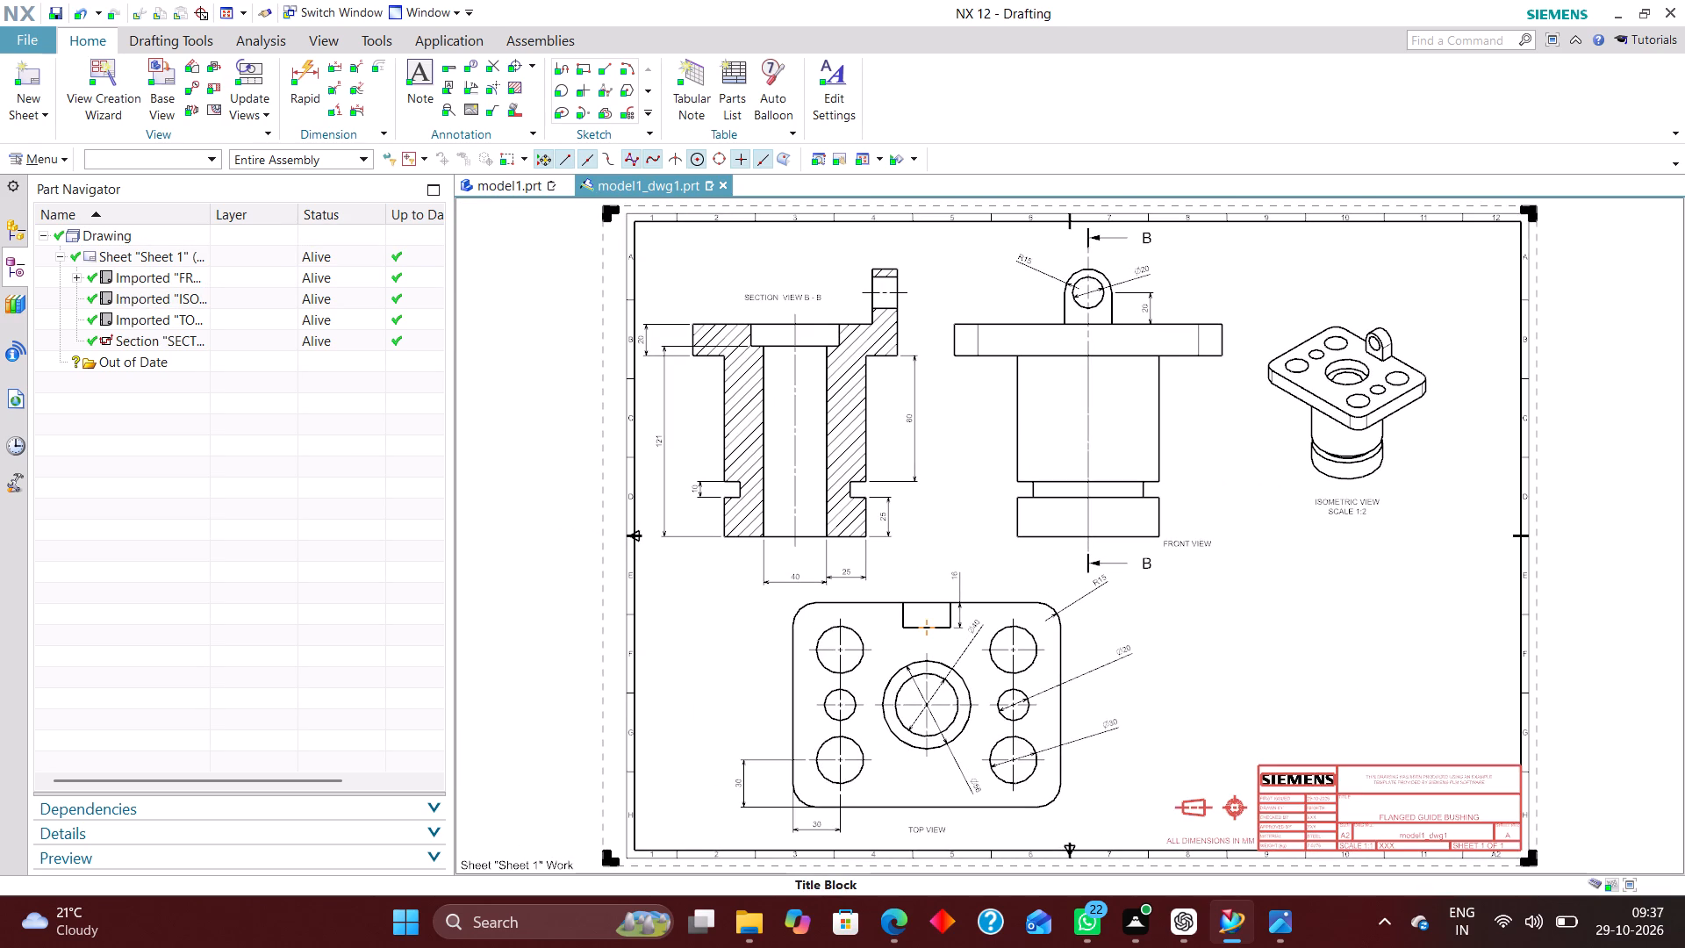
pyautogui.scroll(5, 1251, 801)
pyautogui.scroll(-5, 1137, 651)
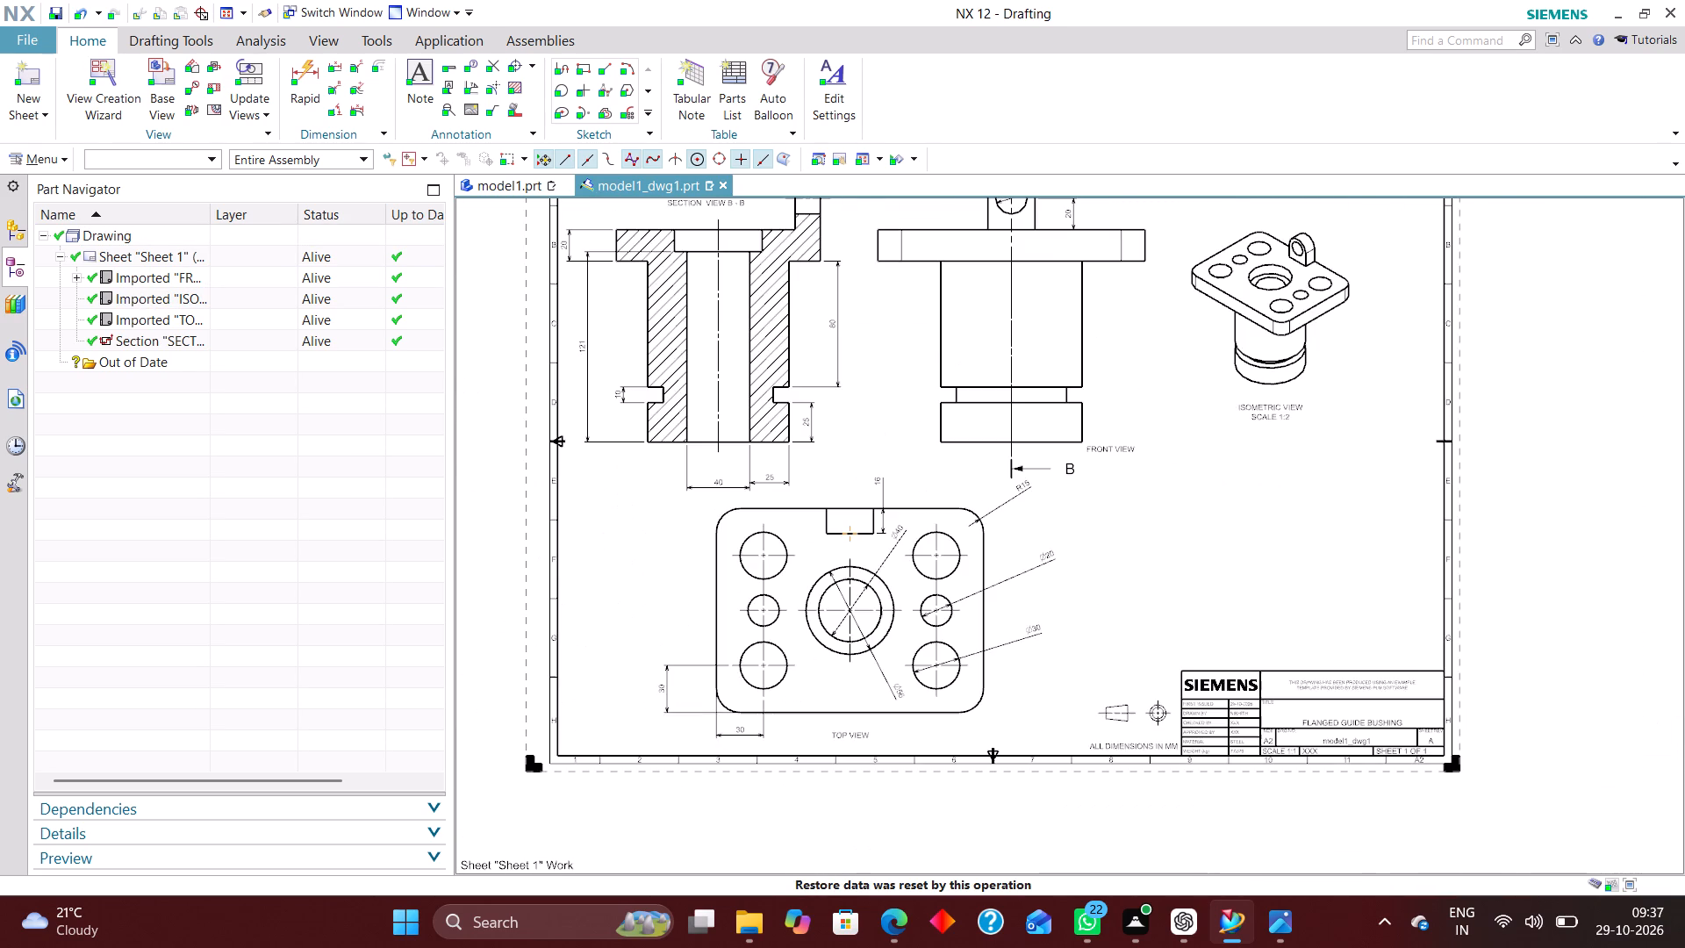
pyautogui.scroll(3, 1185, 703)
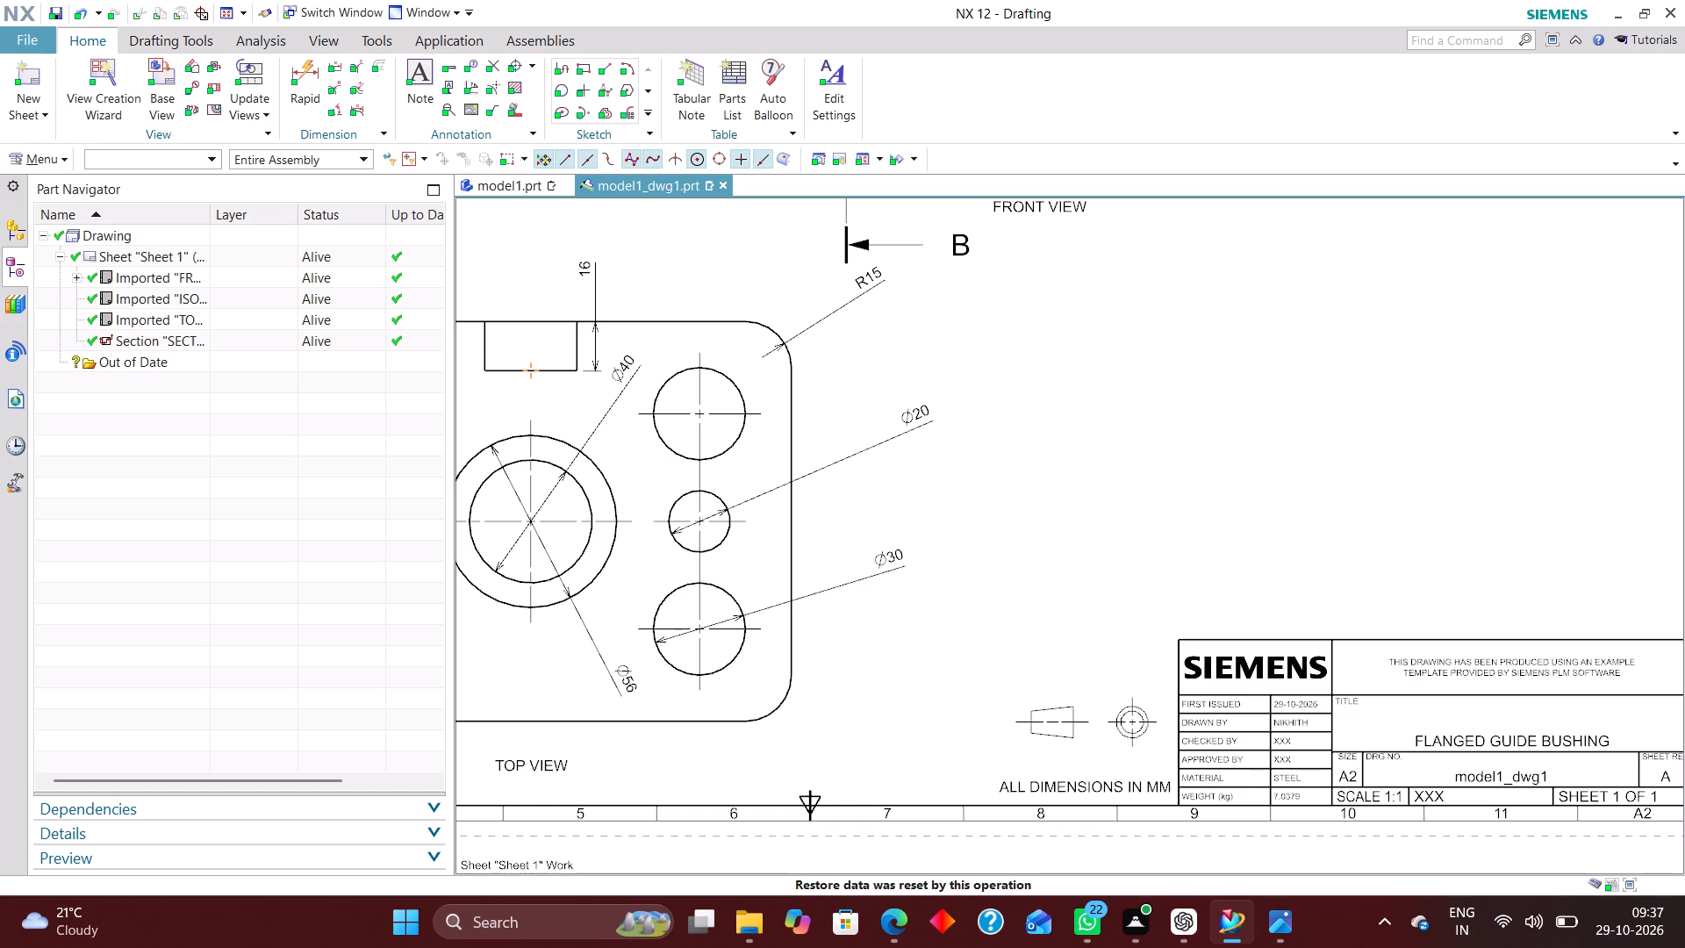
pyautogui.scroll(-4, 1117, 631)
pyautogui.scroll(2, 1114, 576)
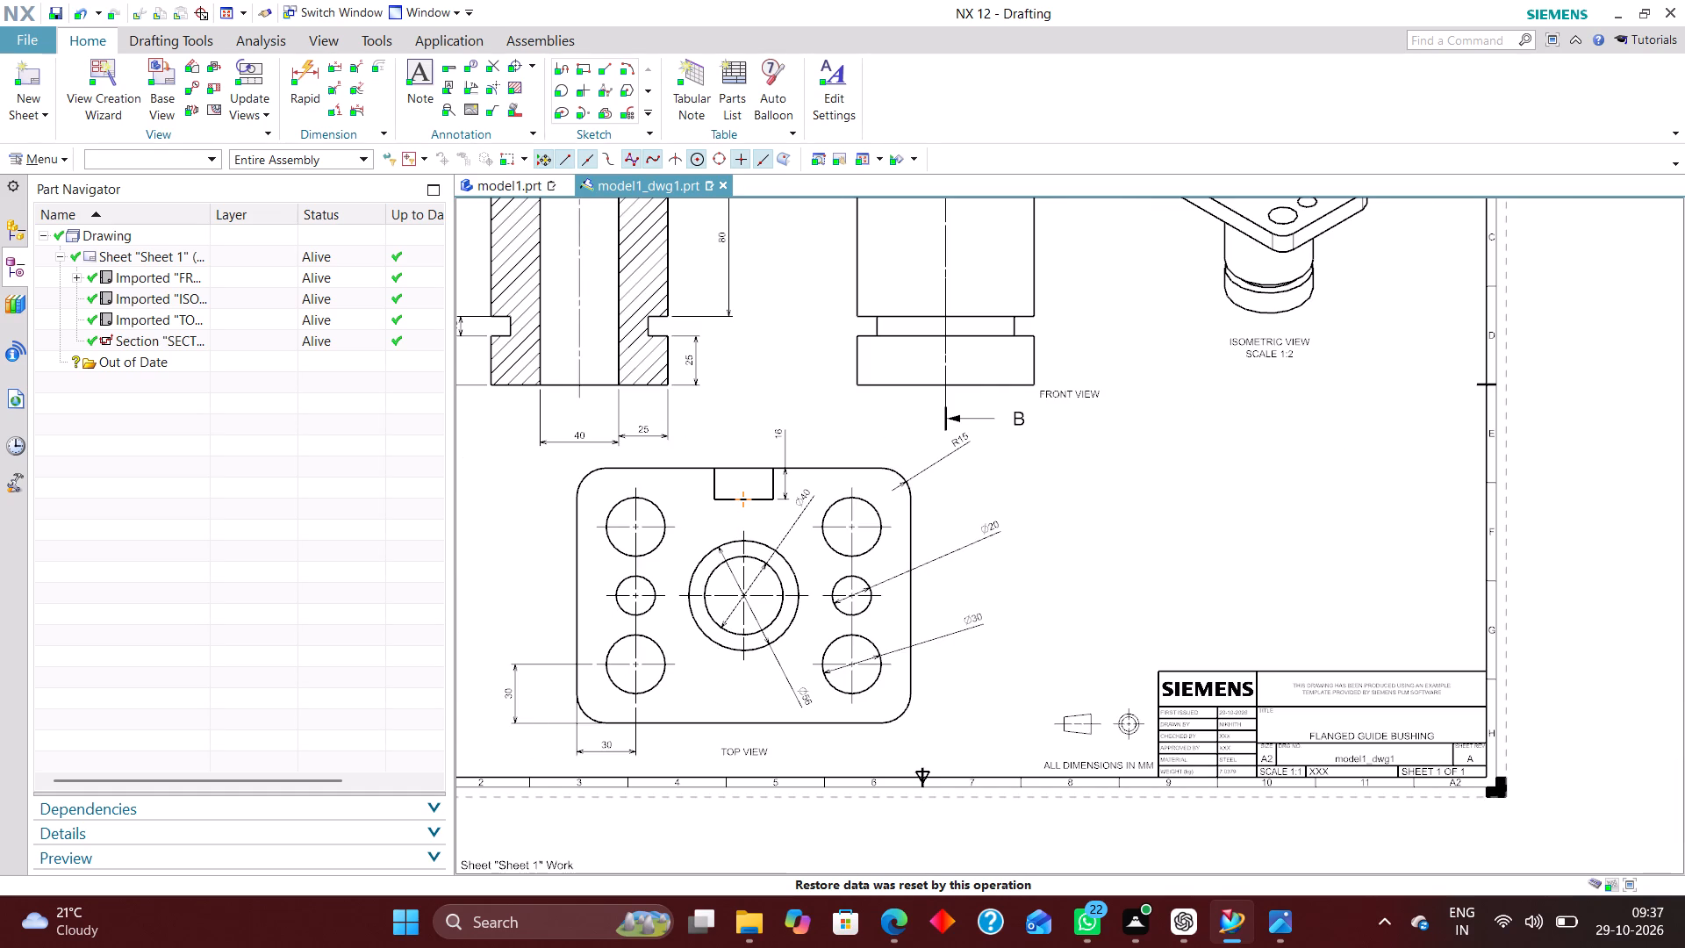
pyautogui.moveTo(1180, 437); pyautogui.dragTo(1083, 627, button='right')
pyautogui.scroll(3, 1399, 510)
pyautogui.doubleClick(1287, 505)
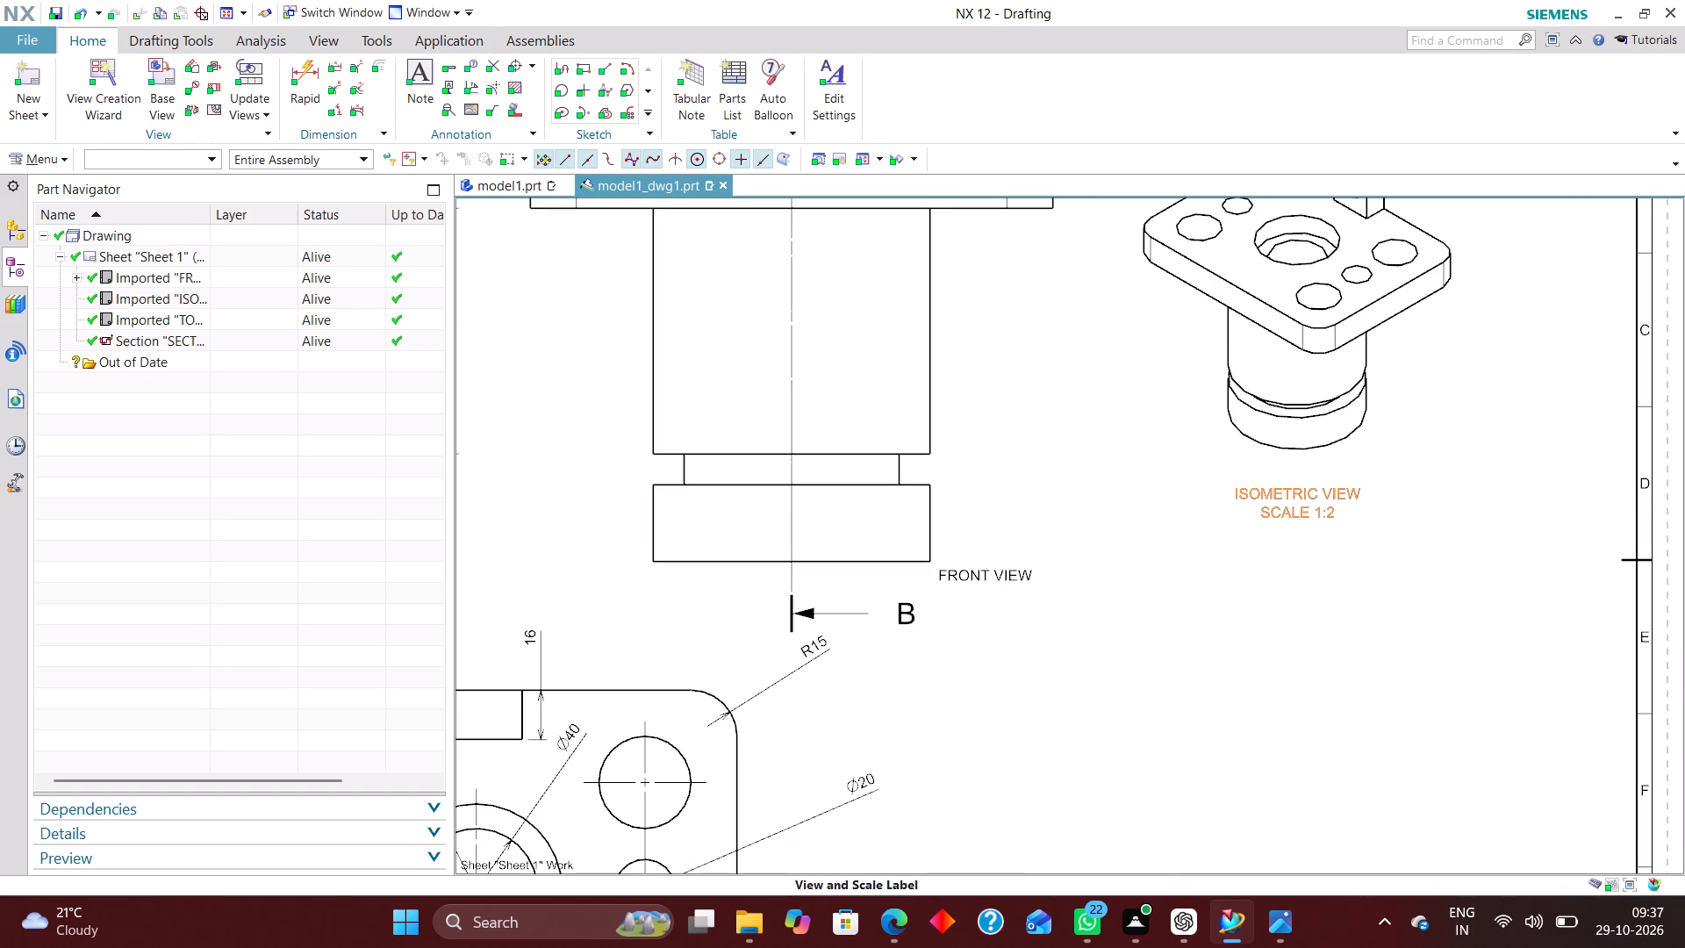
pyautogui.click(597, 129)
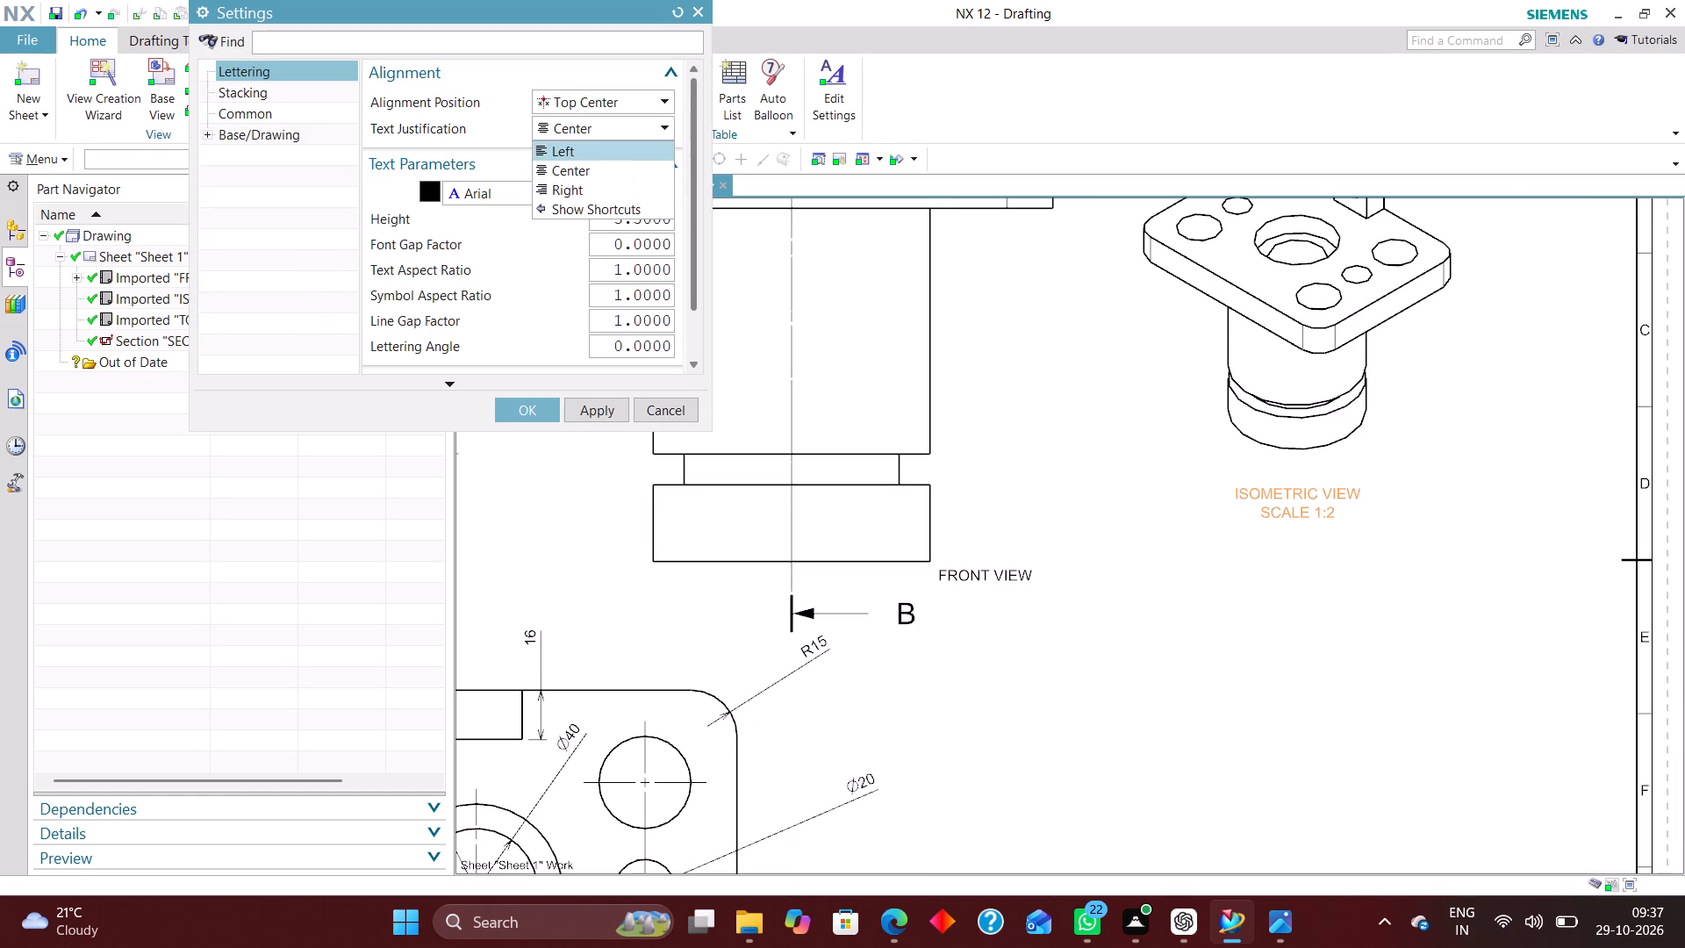
pyautogui.click(599, 154)
pyautogui.click(527, 409)
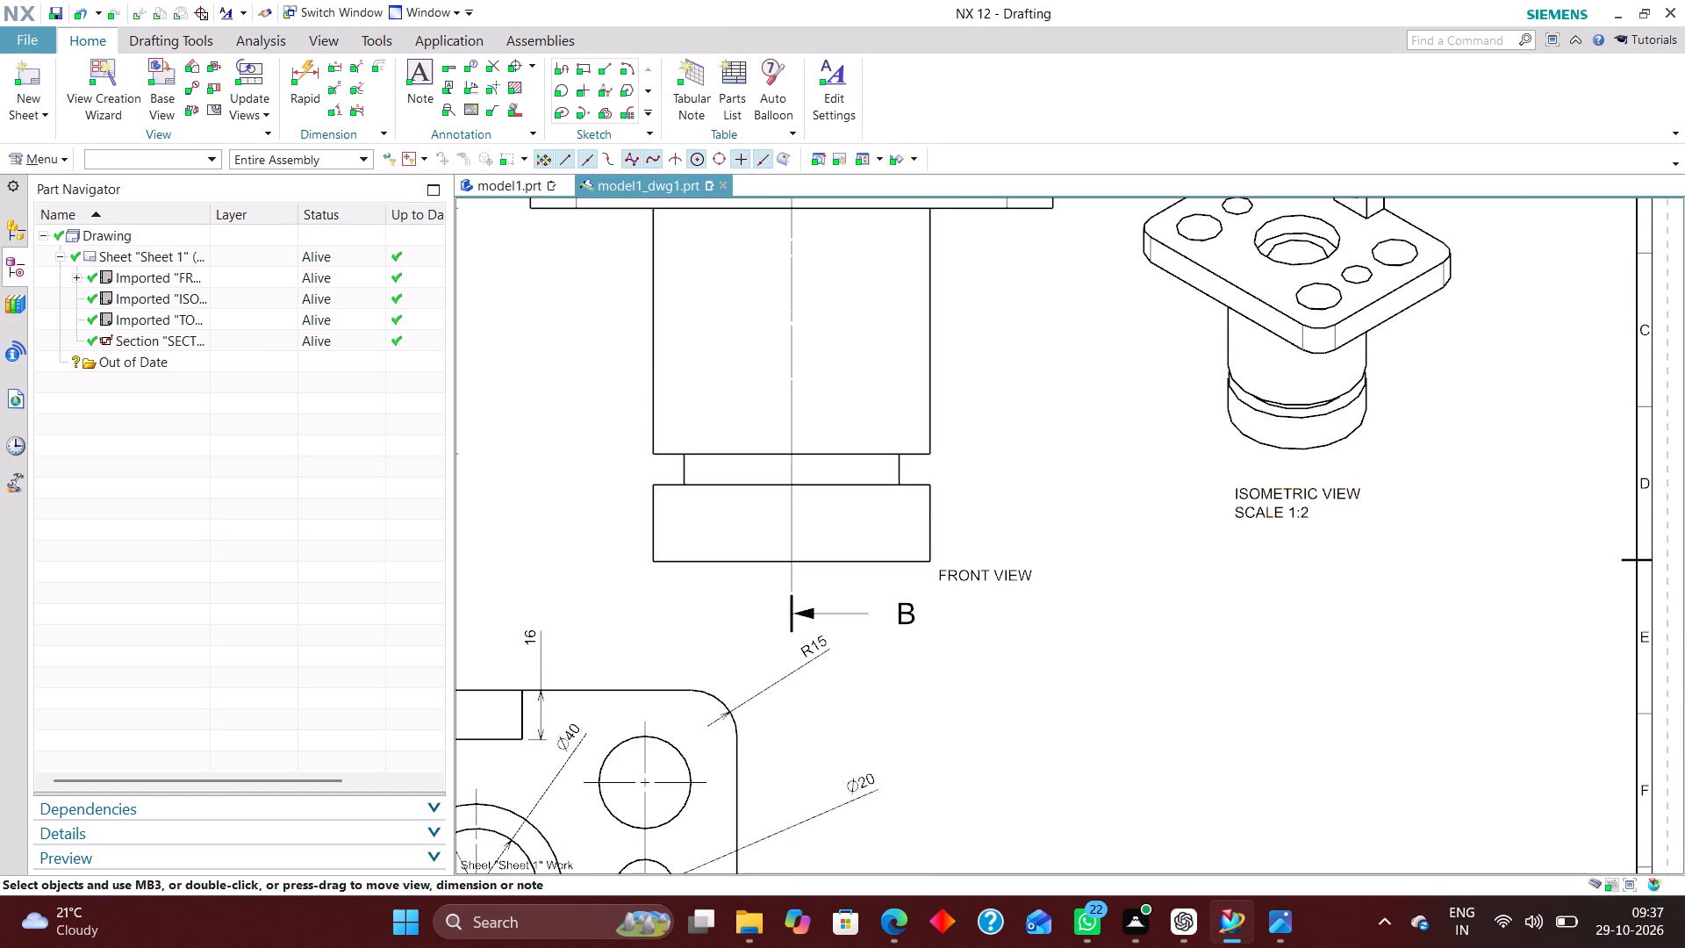
pyautogui.click(1033, 377)
# Select all dimensions on the sheet using the Dimension filter and move them to layer 223.
pyautogui.scroll(-6, 1024, 469)
pyautogui.scroll(4, 1066, 606)
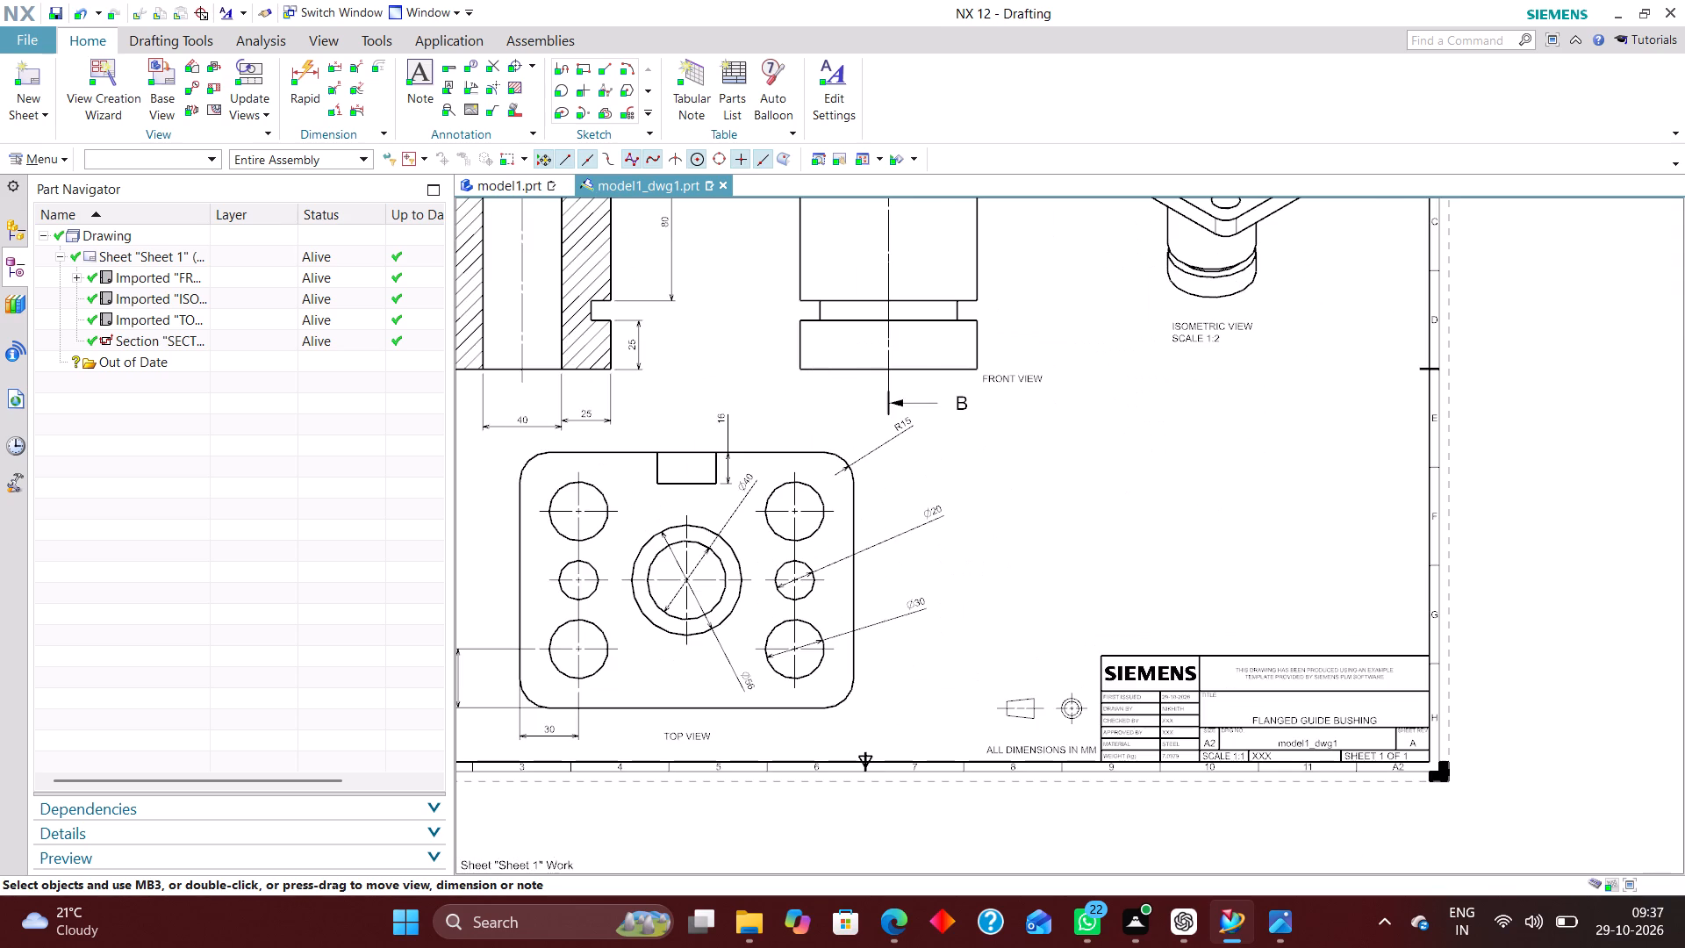
pyautogui.scroll(5, 1184, 781)
pyautogui.scroll(-4, 1180, 758)
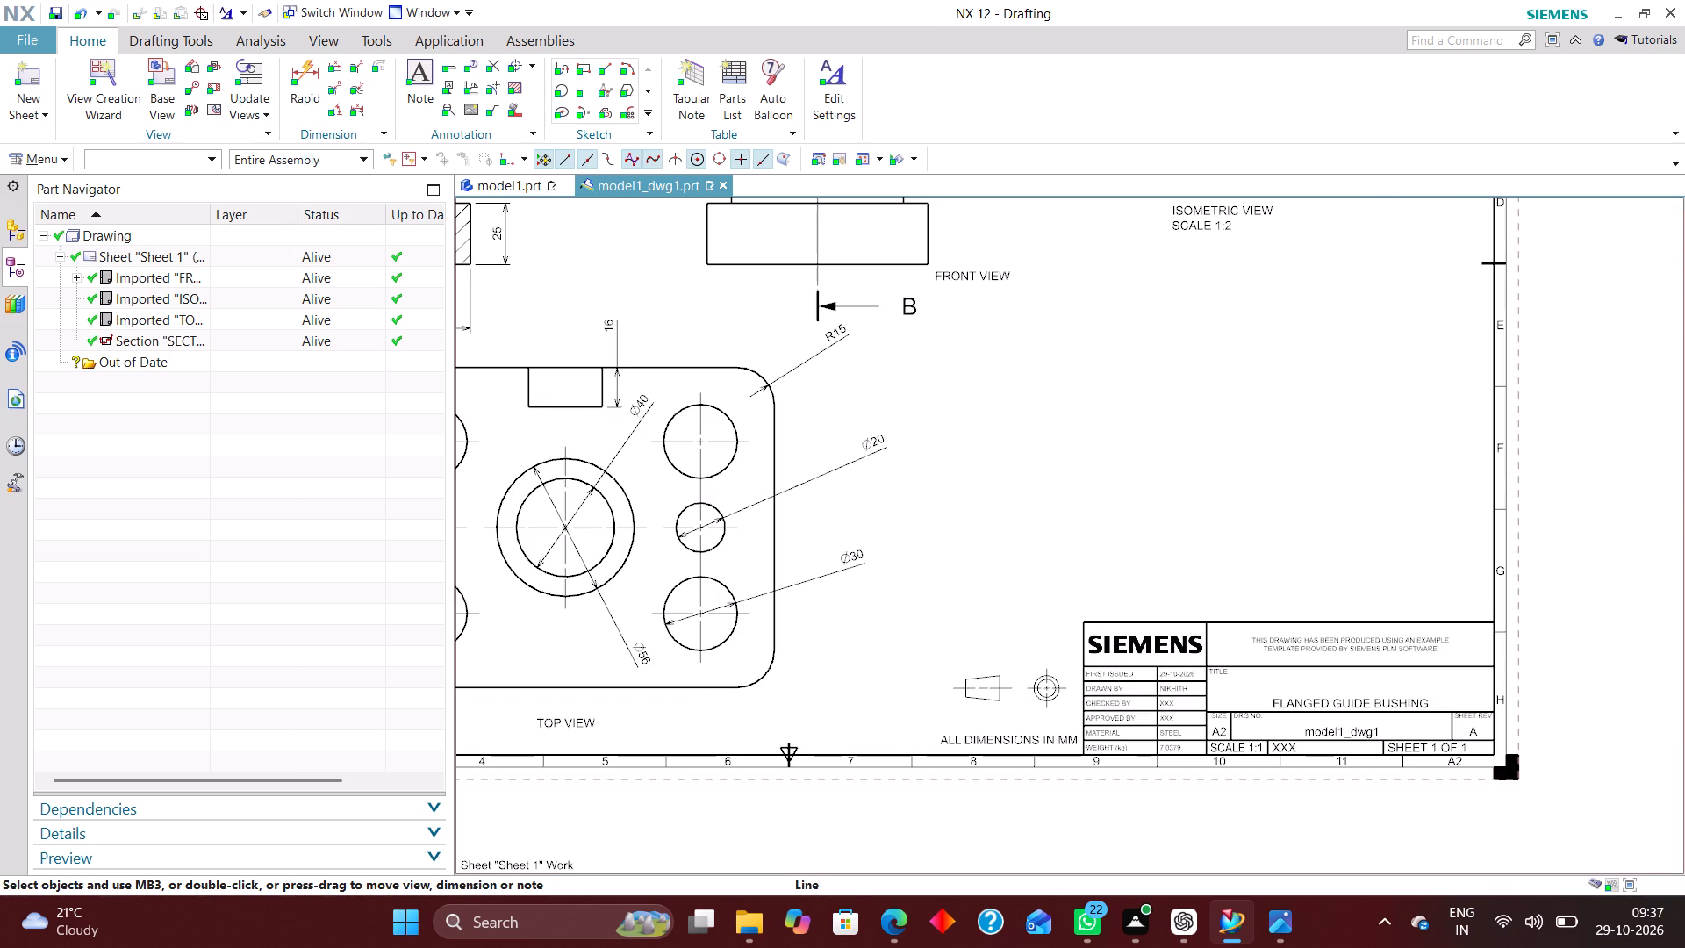
pyautogui.scroll(-3, 1312, 695)
pyautogui.moveTo(1218, 489); pyautogui.dragTo(1029, 621, button='right')
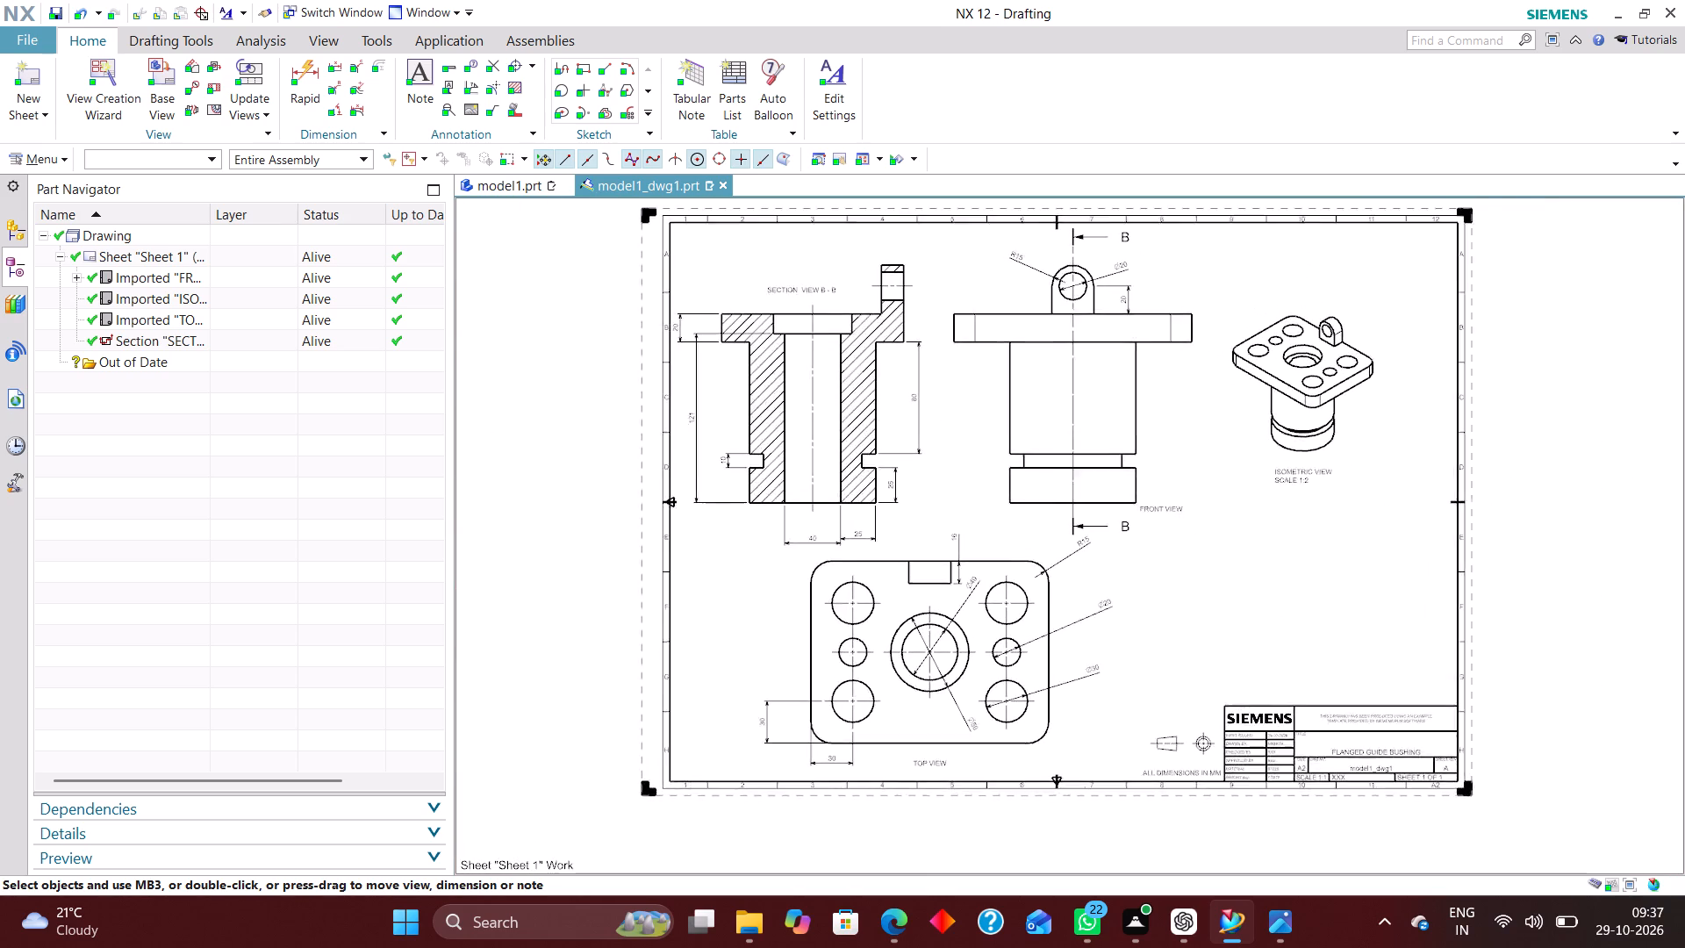
pyautogui.click(141, 160)
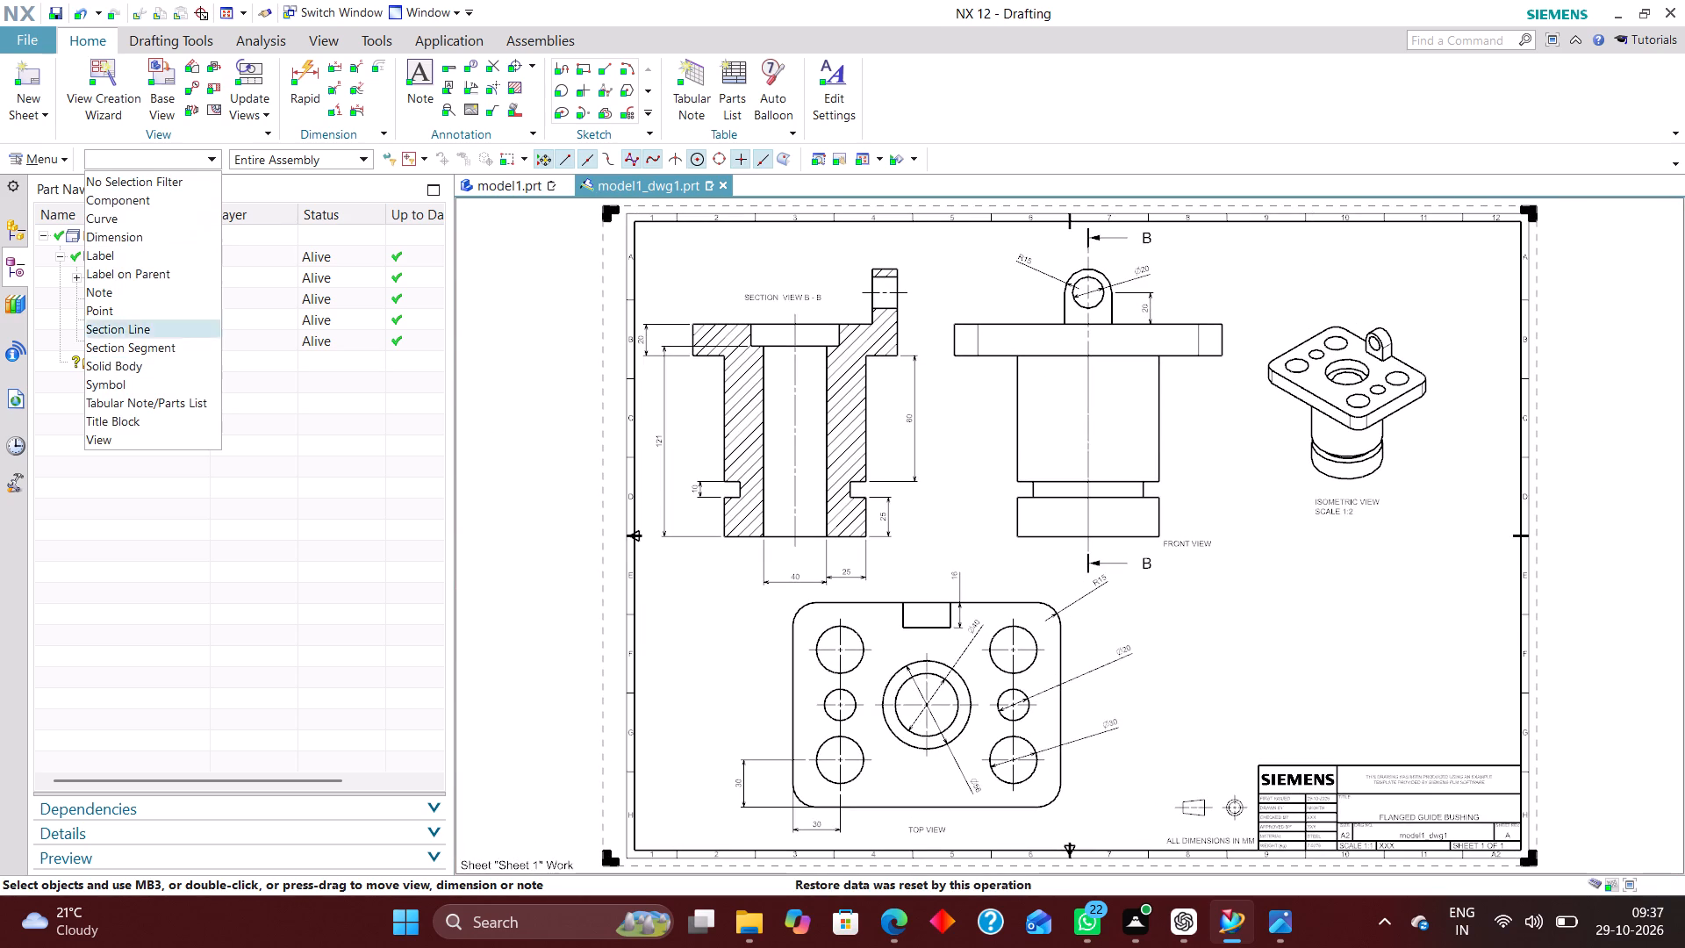
pyautogui.click(137, 238)
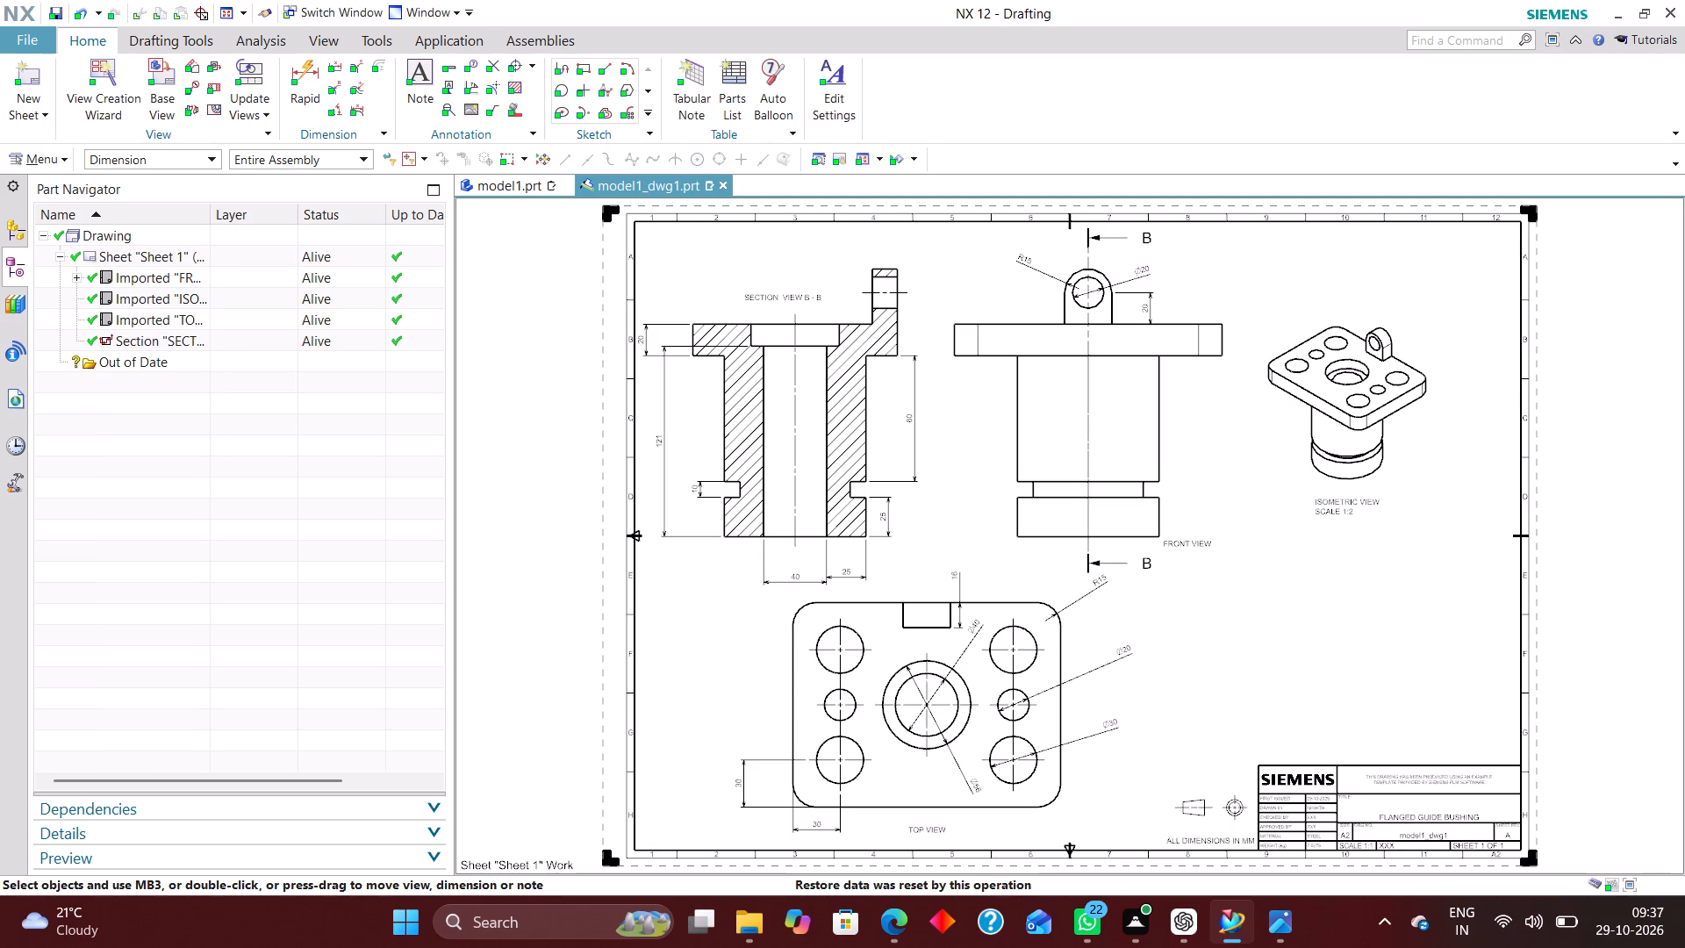
pyautogui.hotkey('ctrl', 'a')
pyautogui.hotkey('ctrl', 'j')
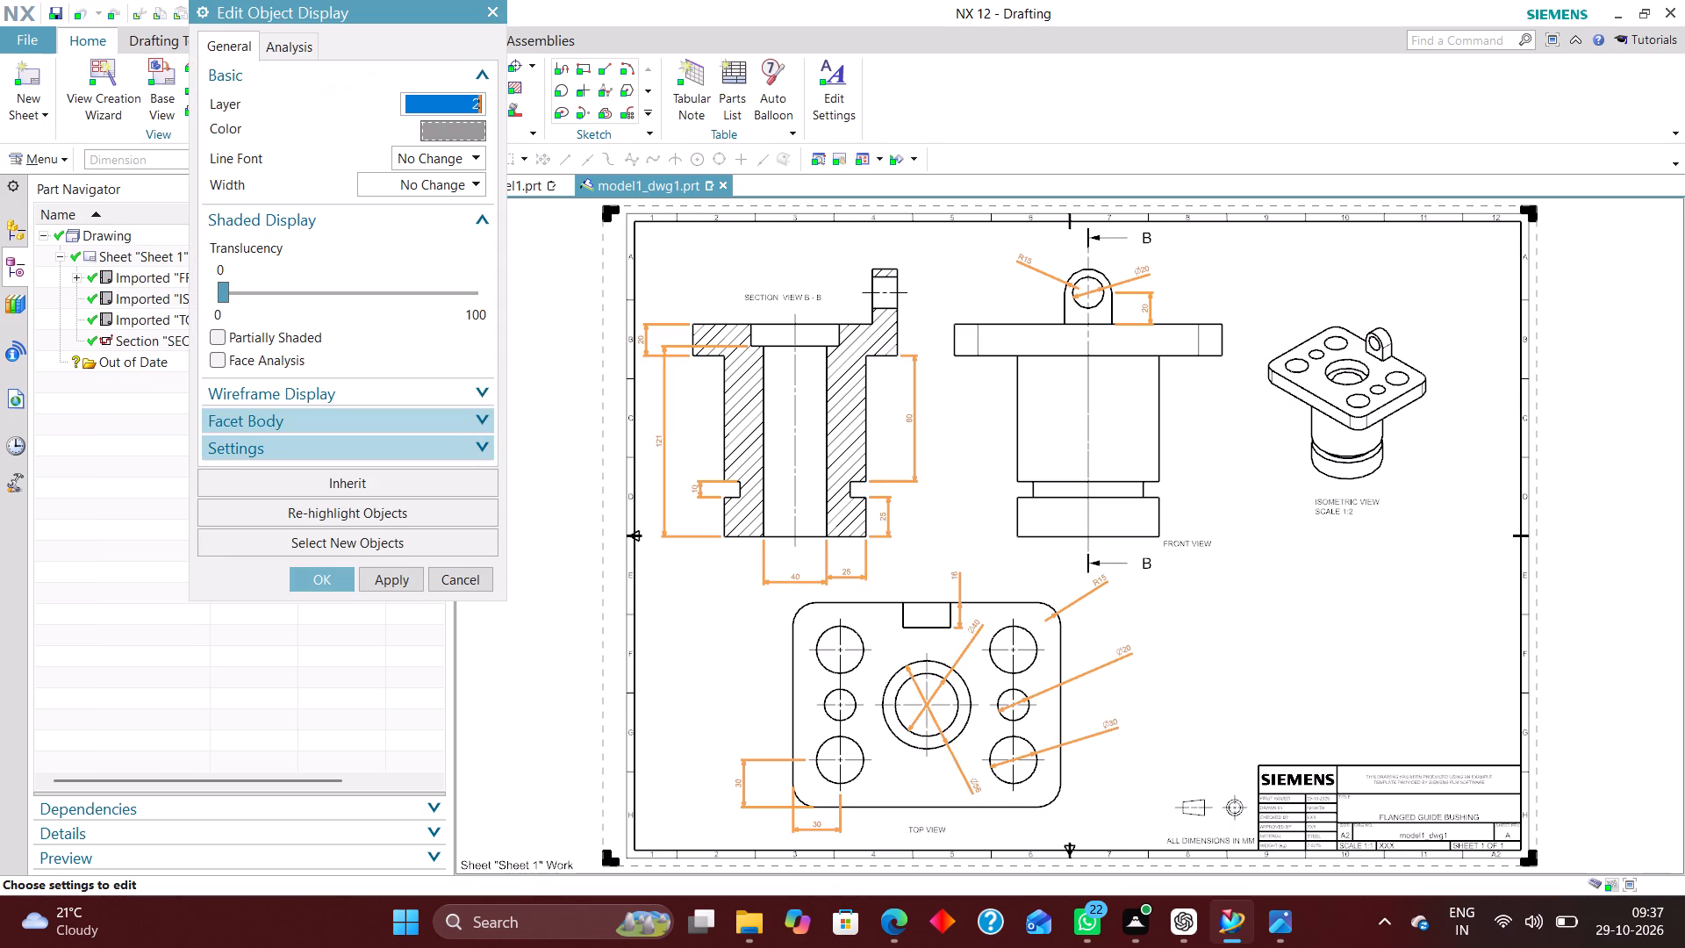
pyautogui.write('223')
pyautogui.press('Return')
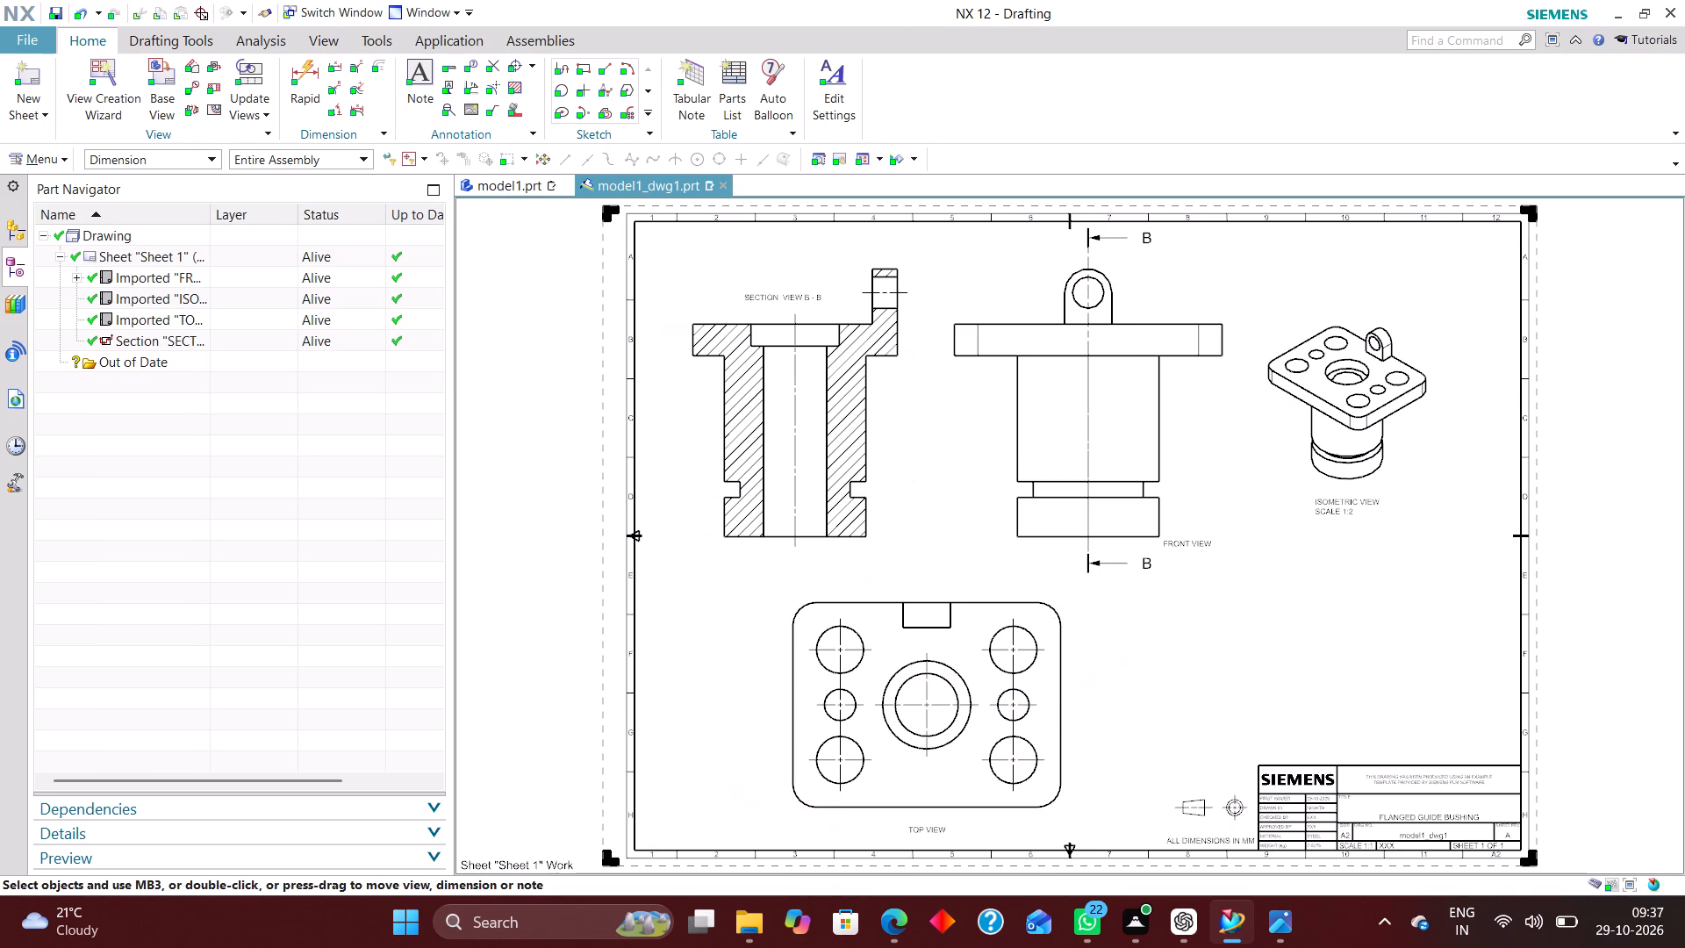
# Select all notes on the sheet using the Note filter and move them to layer 224.
pyautogui.click(176, 157)
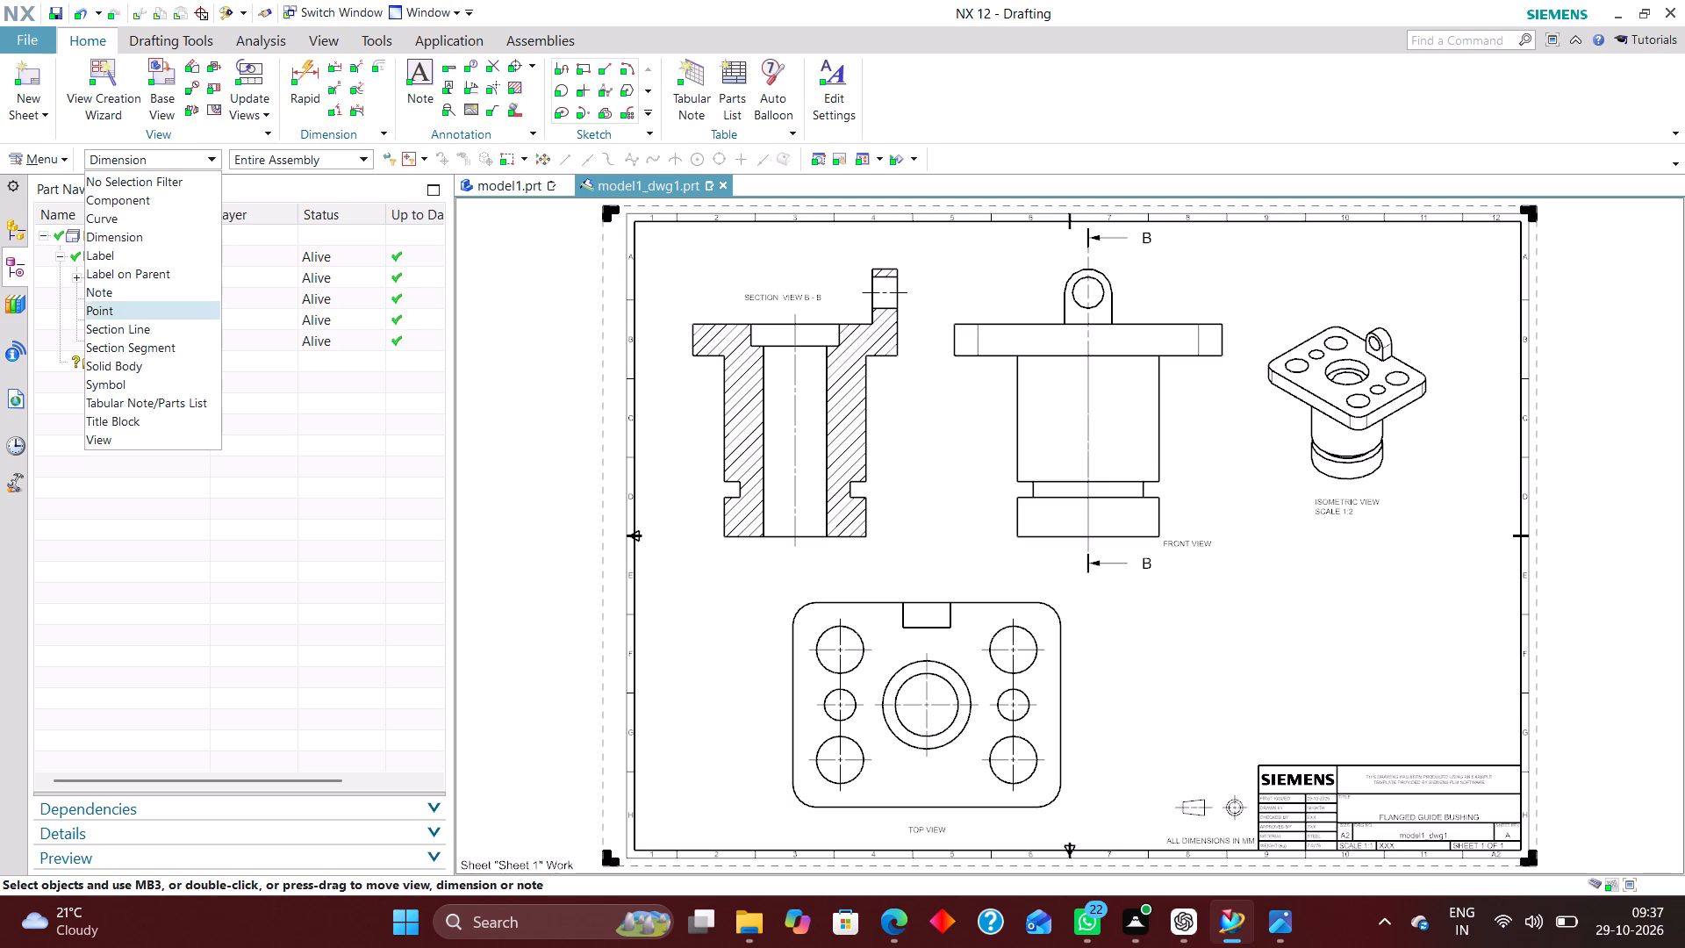
pyautogui.click(138, 295)
pyautogui.hotkey('ctrl', 'a')
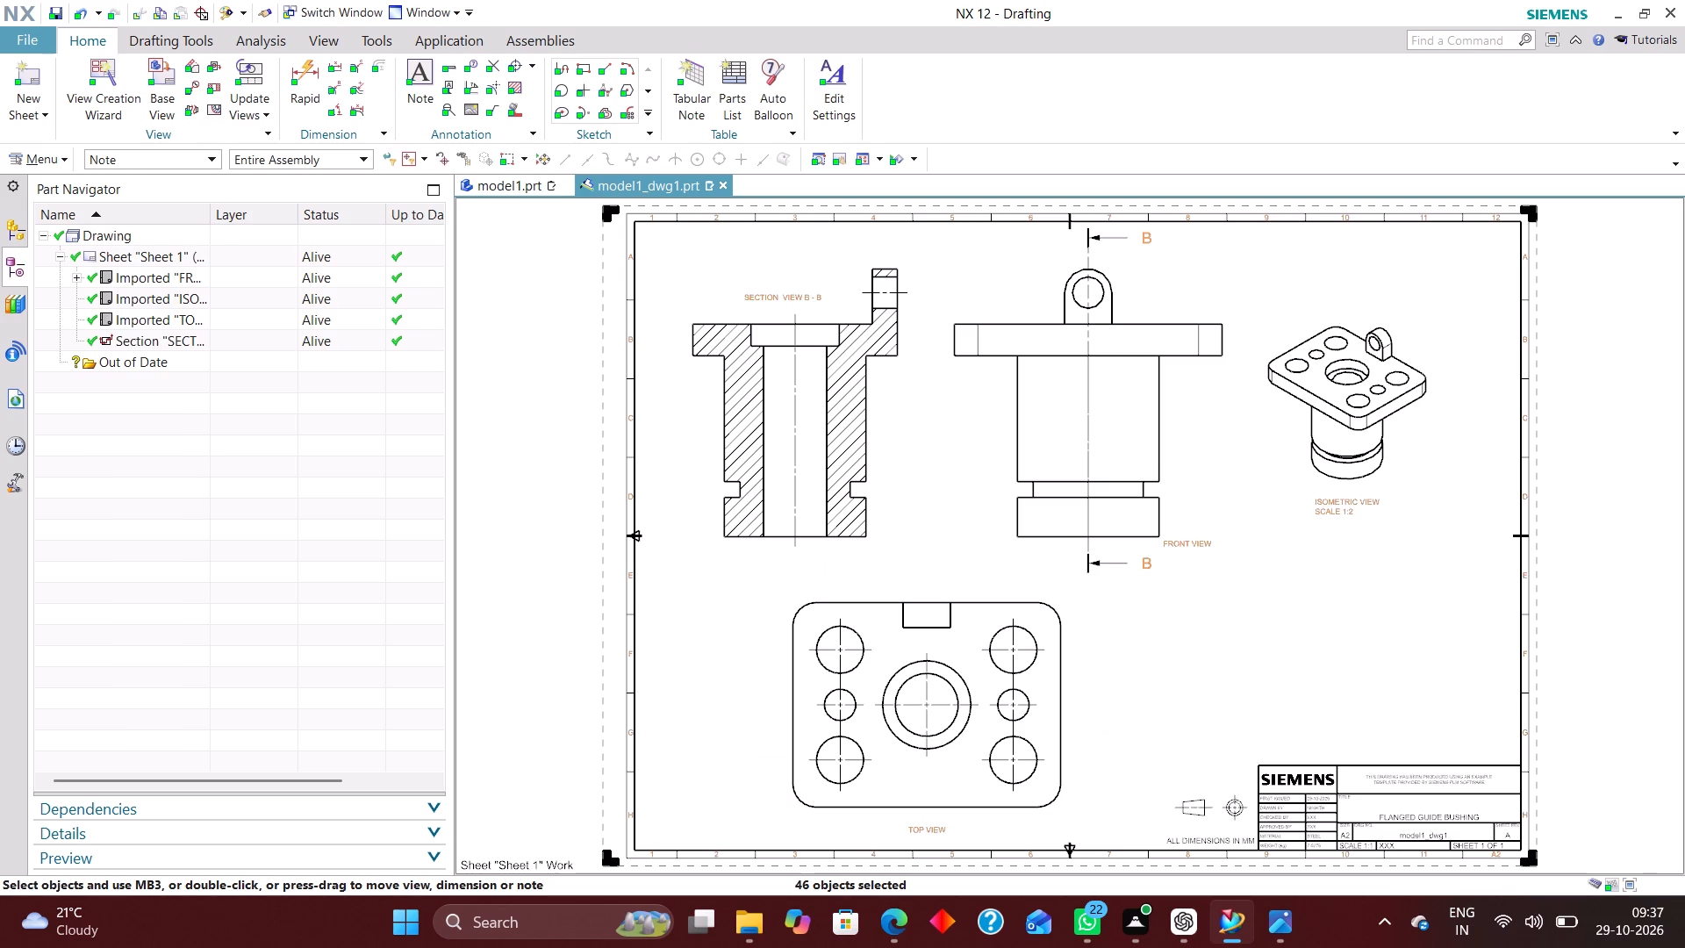
pyautogui.hotkey('ctrl', 'j')
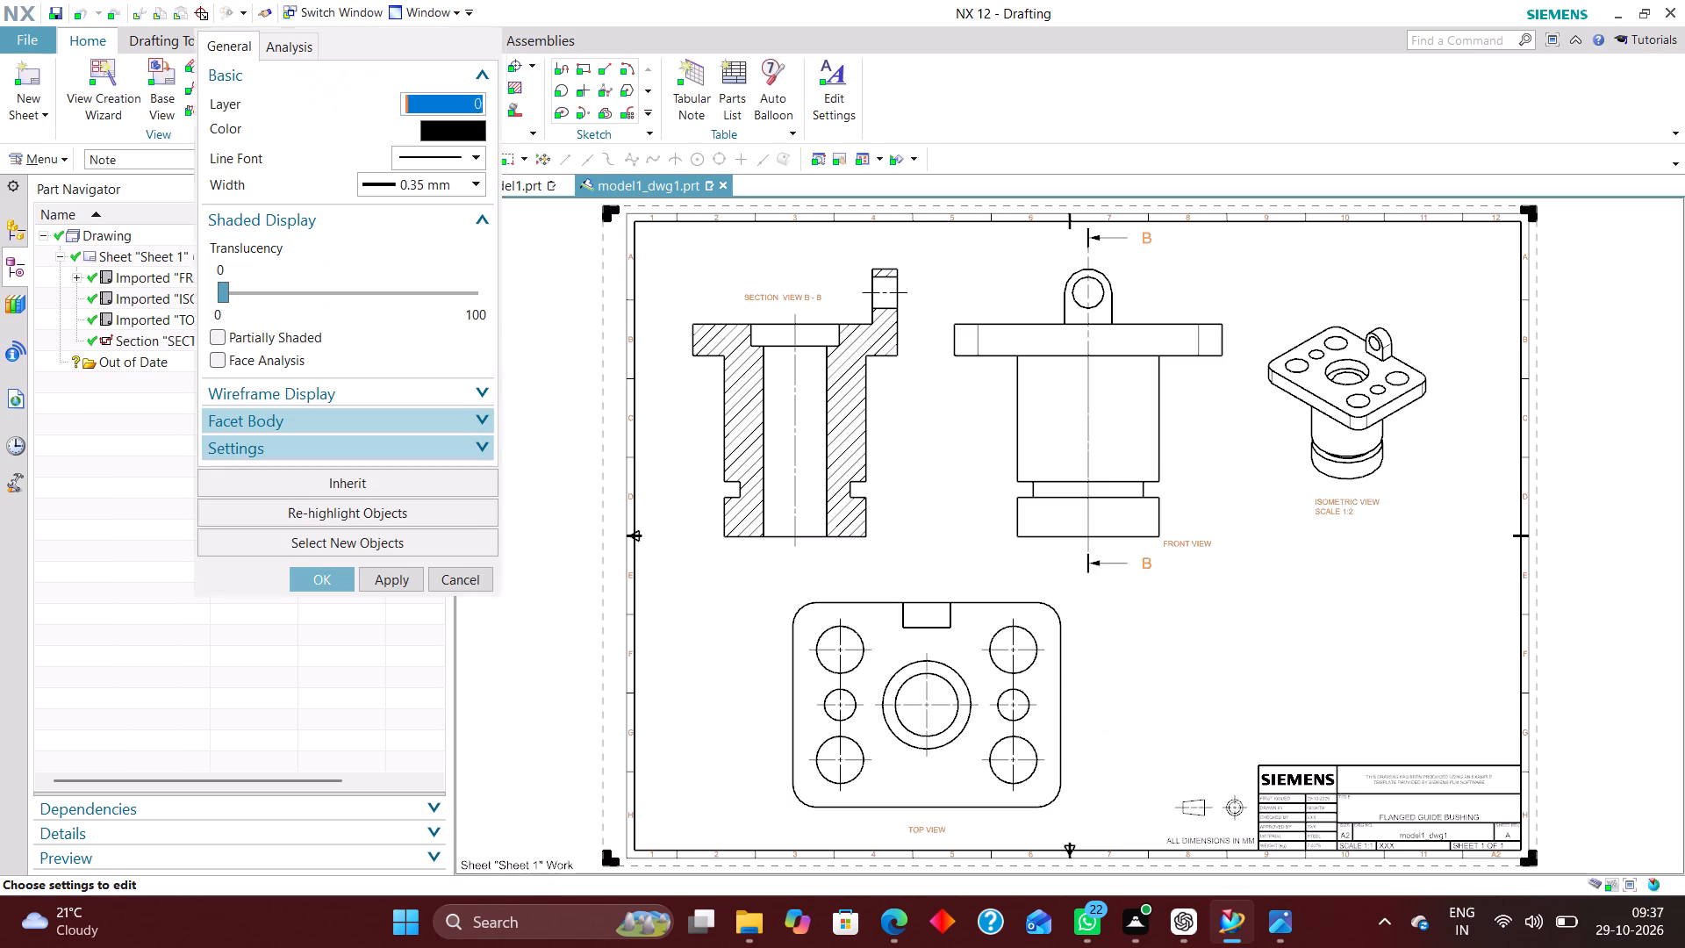
pyautogui.write('224')
pyautogui.press('Return')
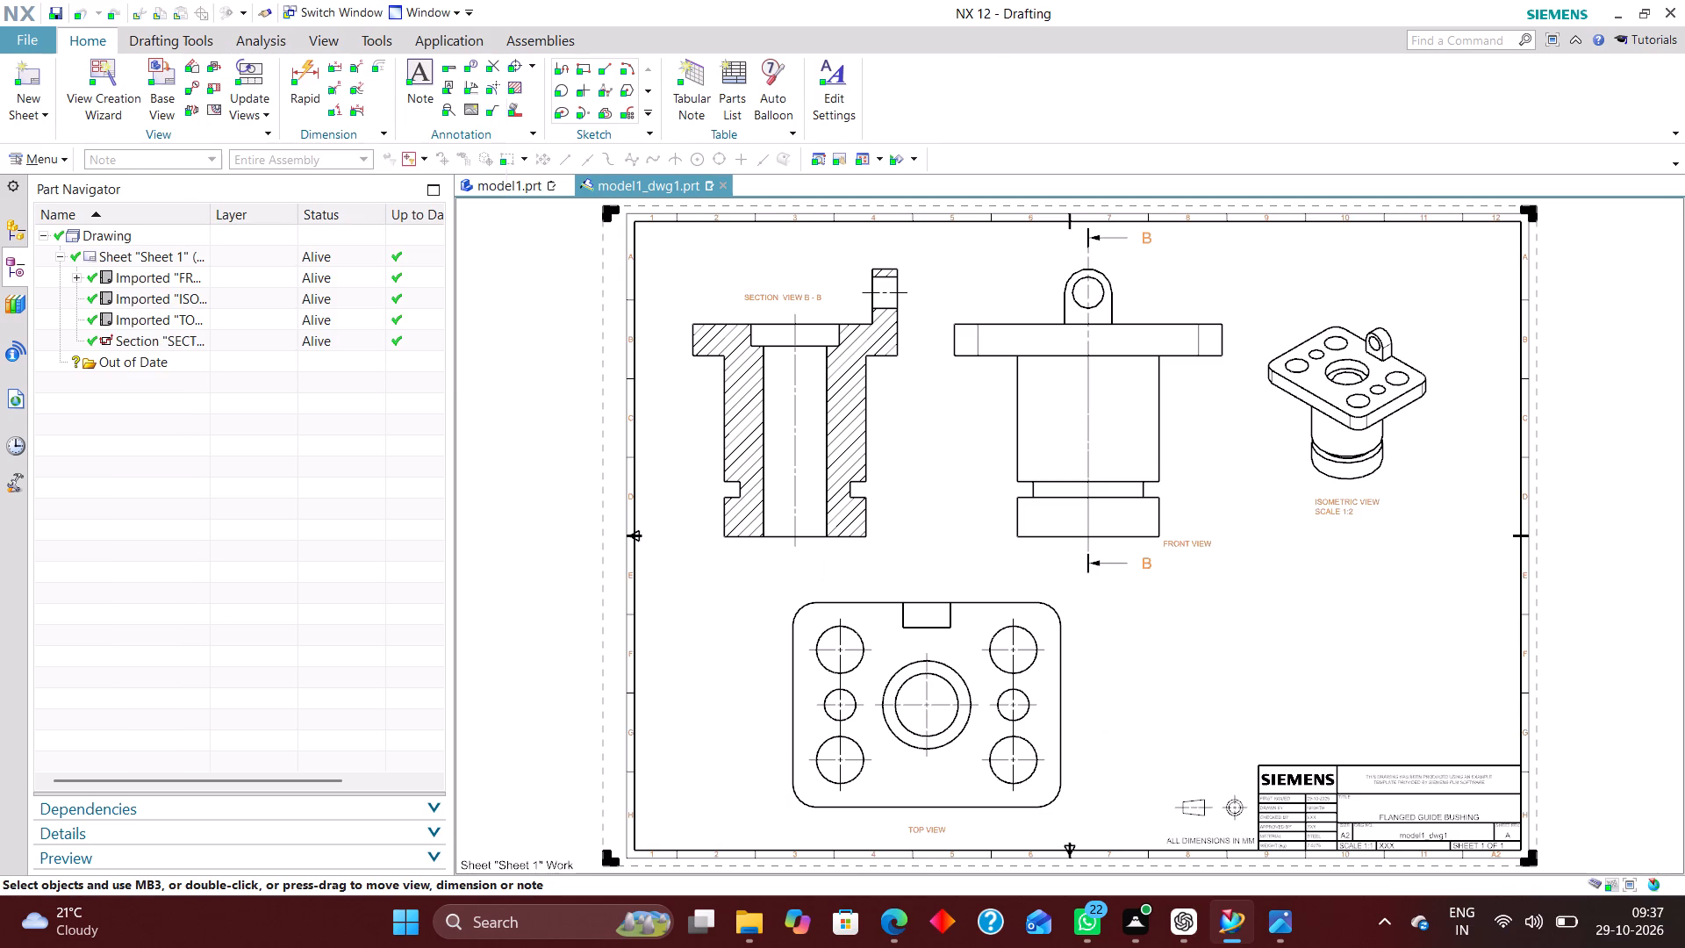
# Select all symbols, including centerlines and hatching, using the Symbol filter and move them to layer 225.
pyautogui.click(171, 162)
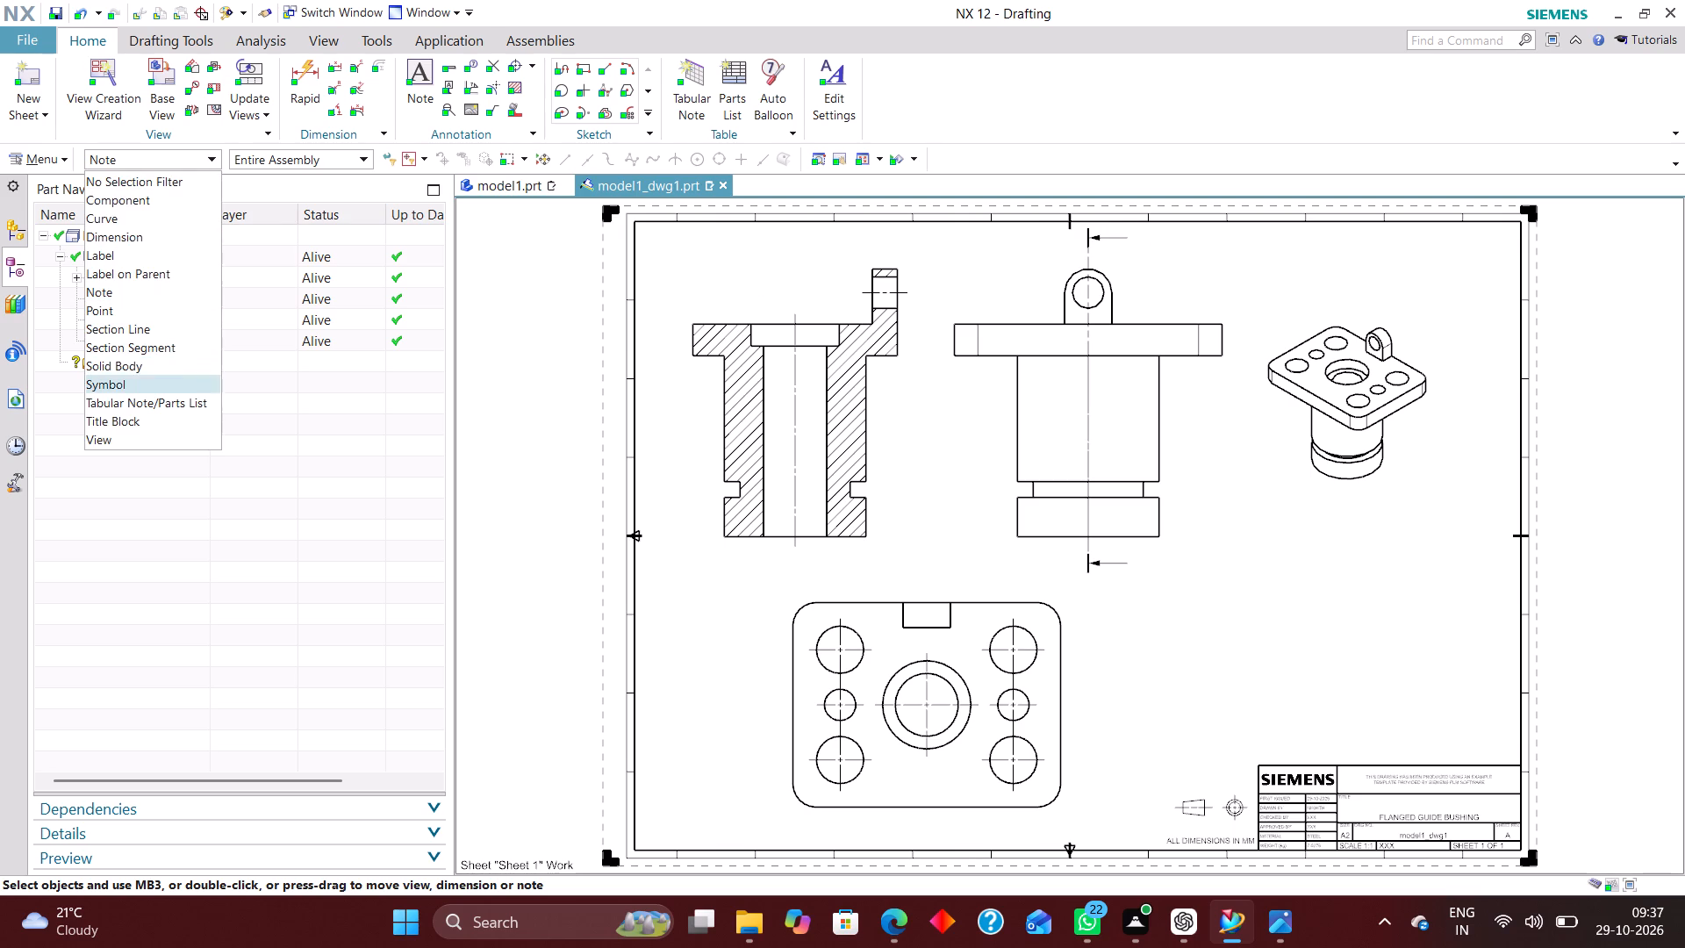
pyautogui.click(141, 387)
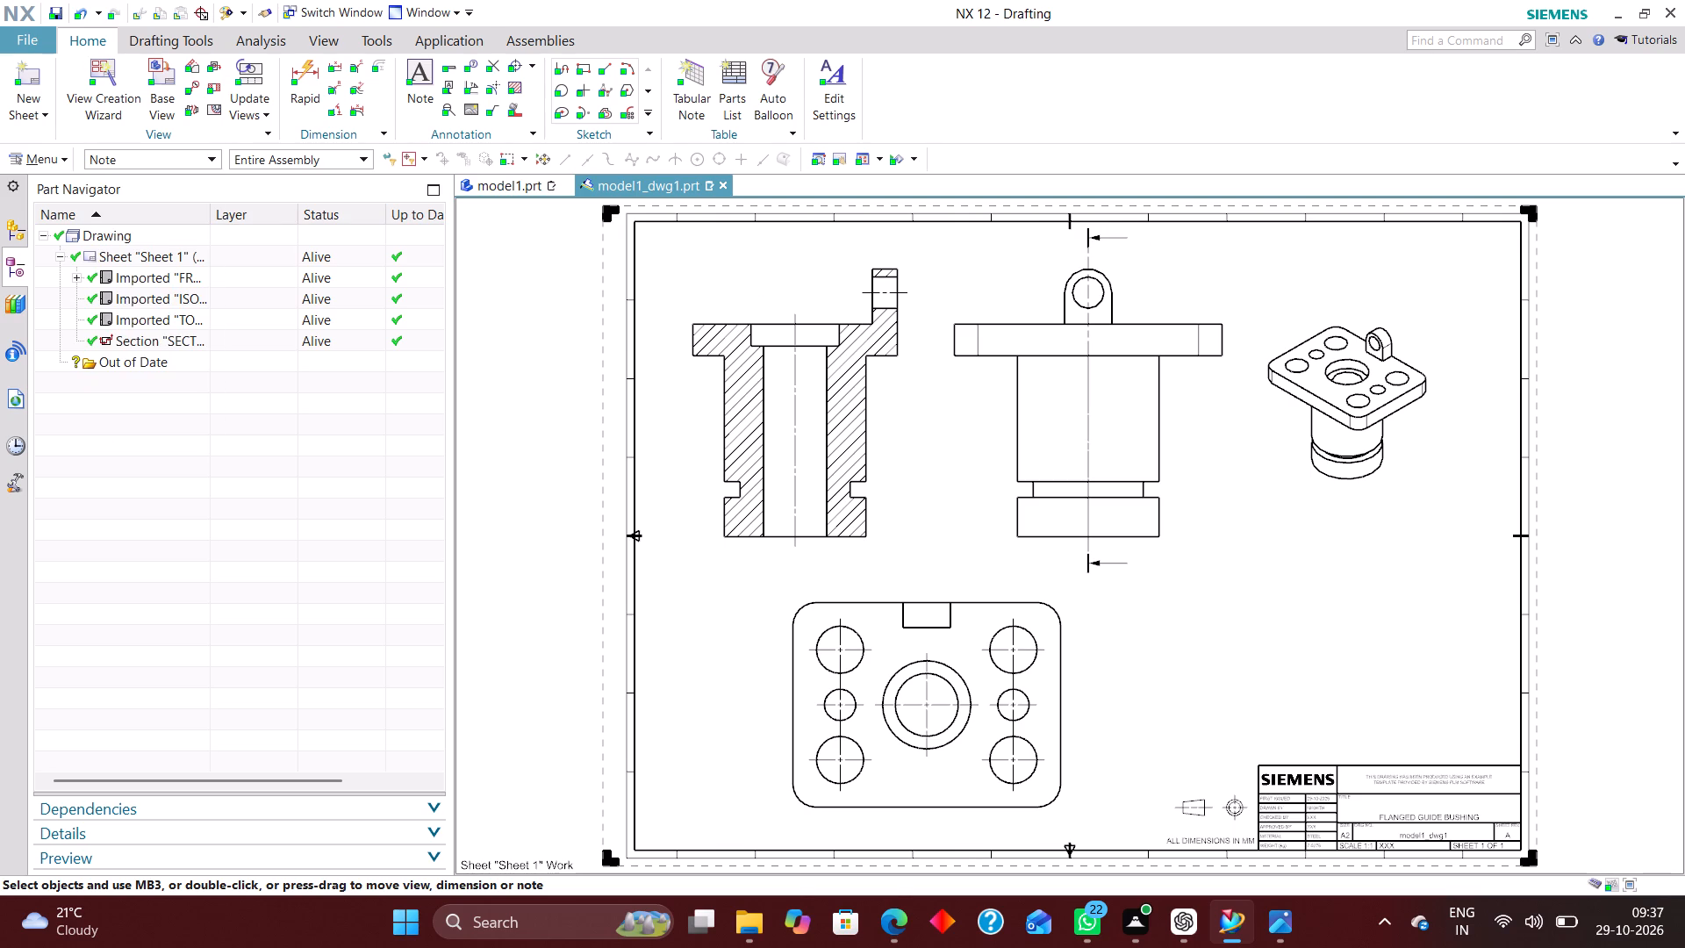
pyautogui.hotkey('ctrl', 'a')
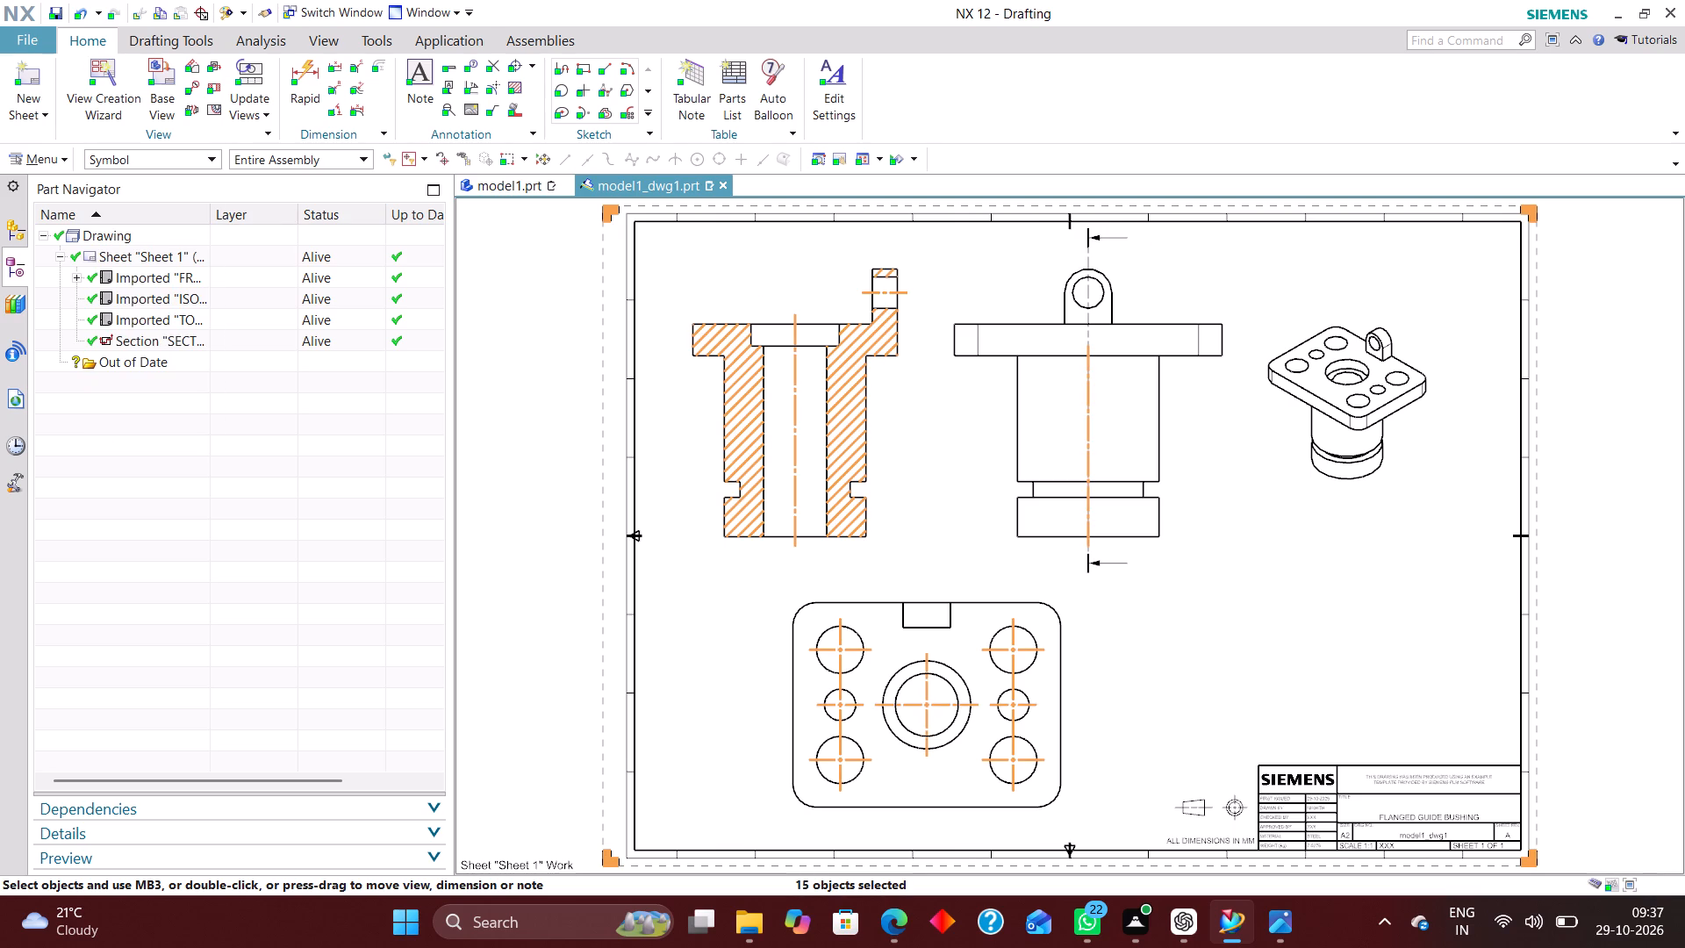
pyautogui.hotkey('ctrl', 'j')
pyautogui.write('225')
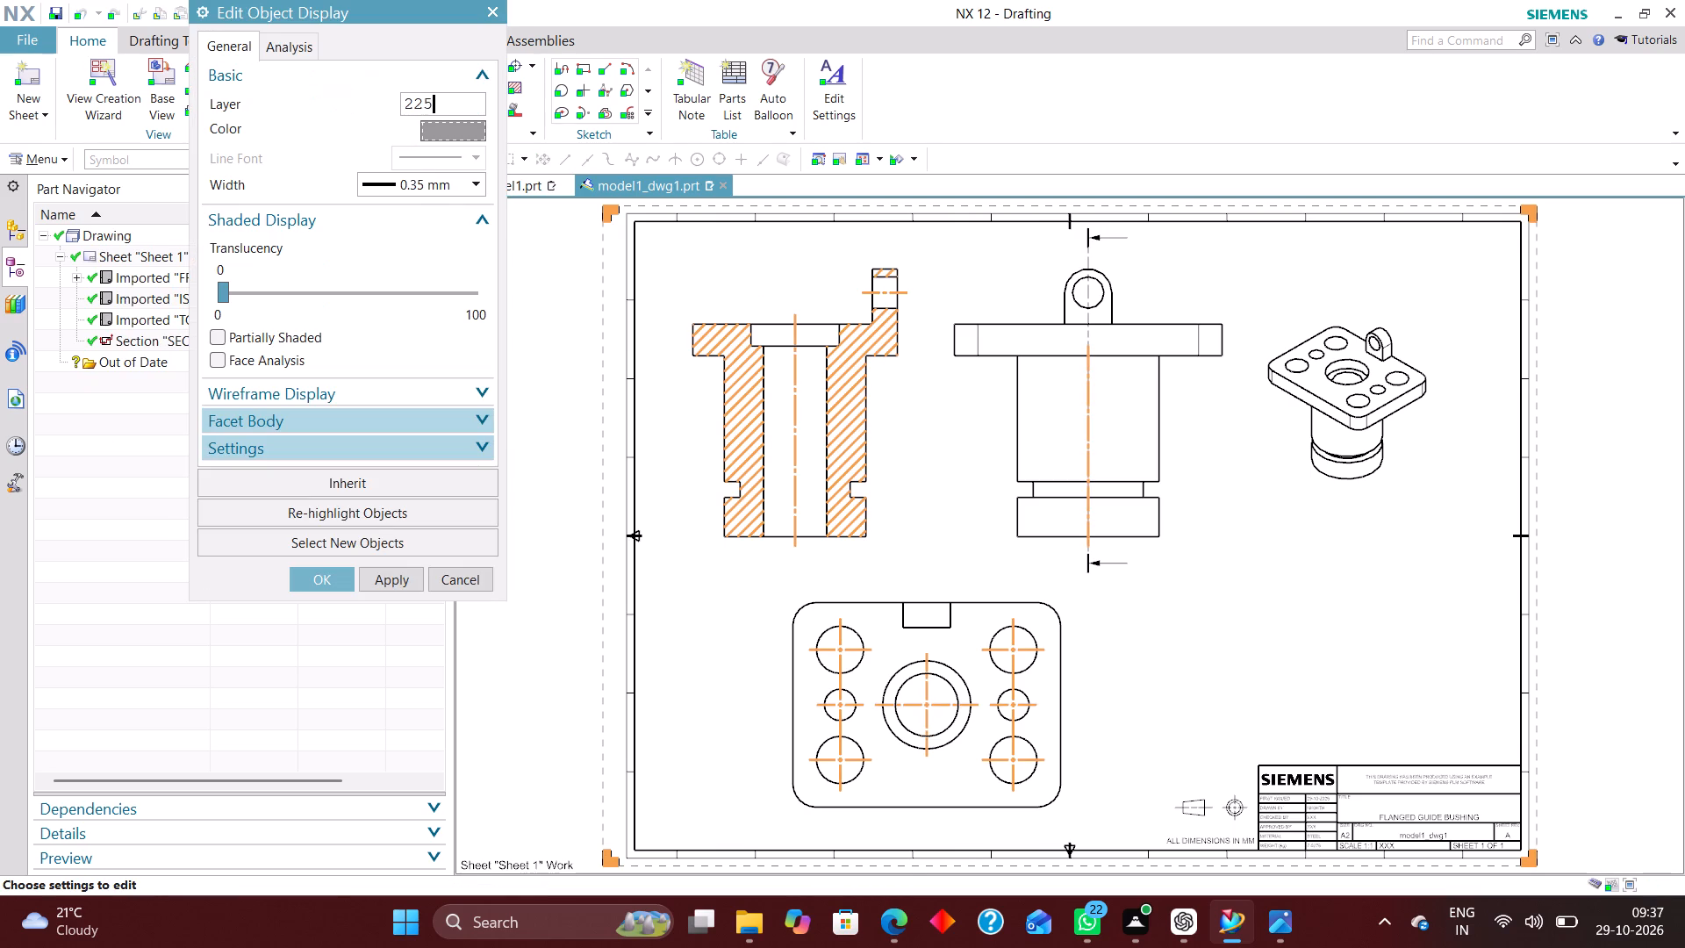
pyautogui.press('Return')
# Select the section line in the front view using the Section Line filter and move it to layer 226.
pyautogui.click(167, 166)
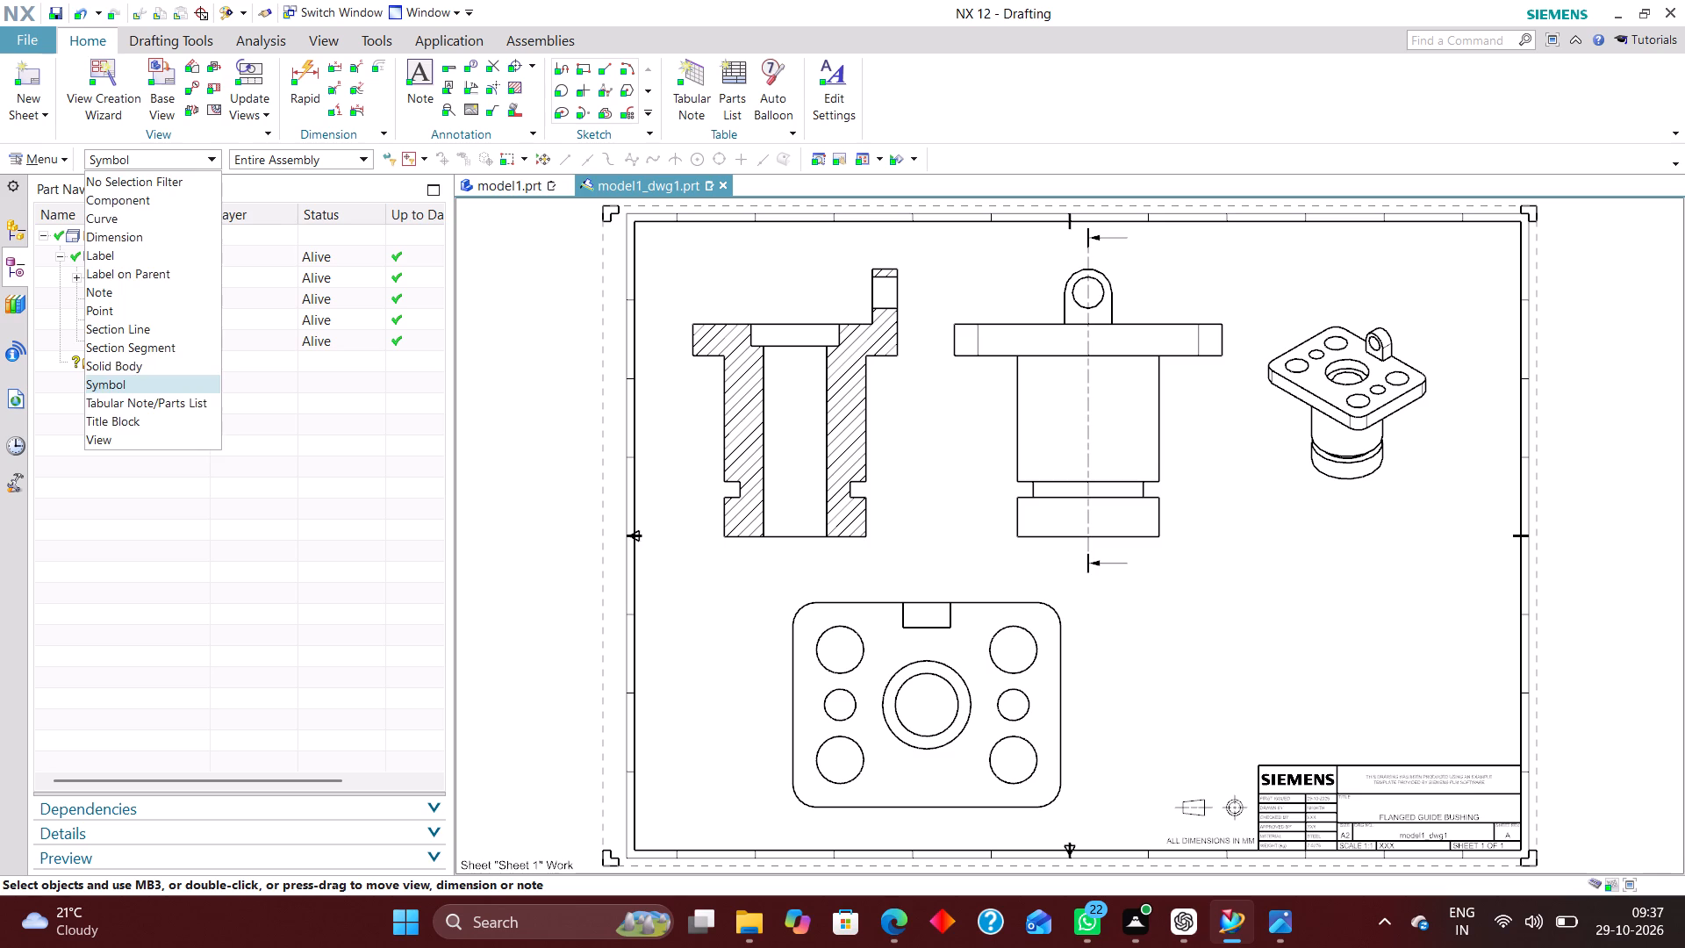
pyautogui.click(152, 326)
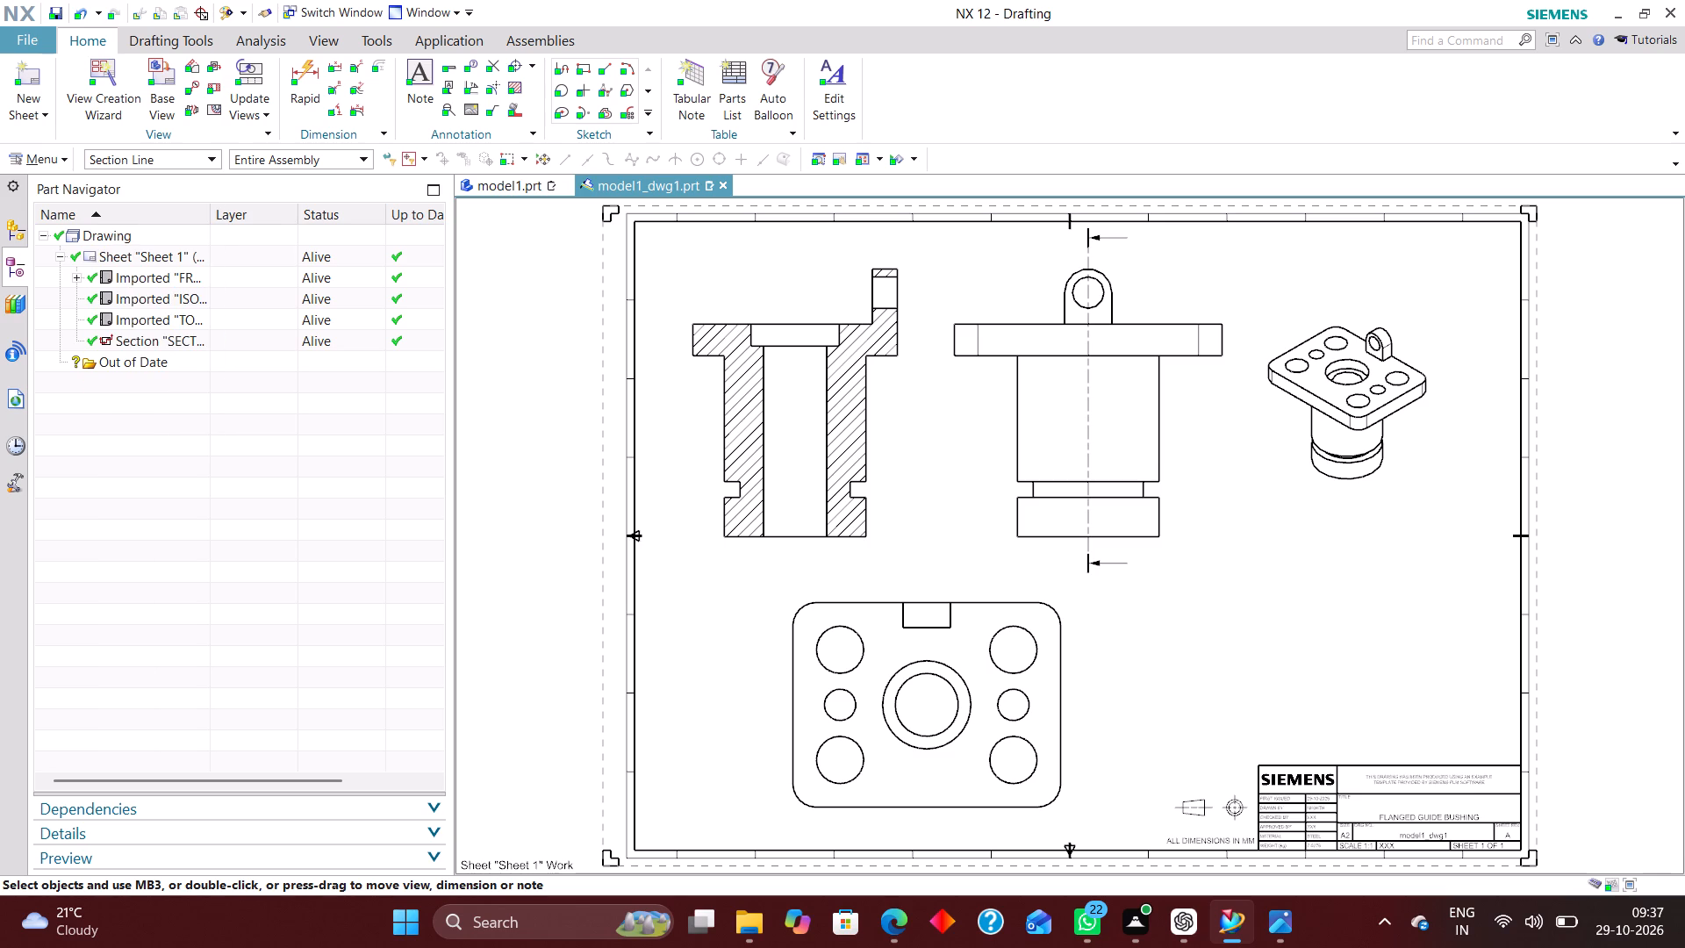
pyautogui.hotkey('ctrl', 'a')
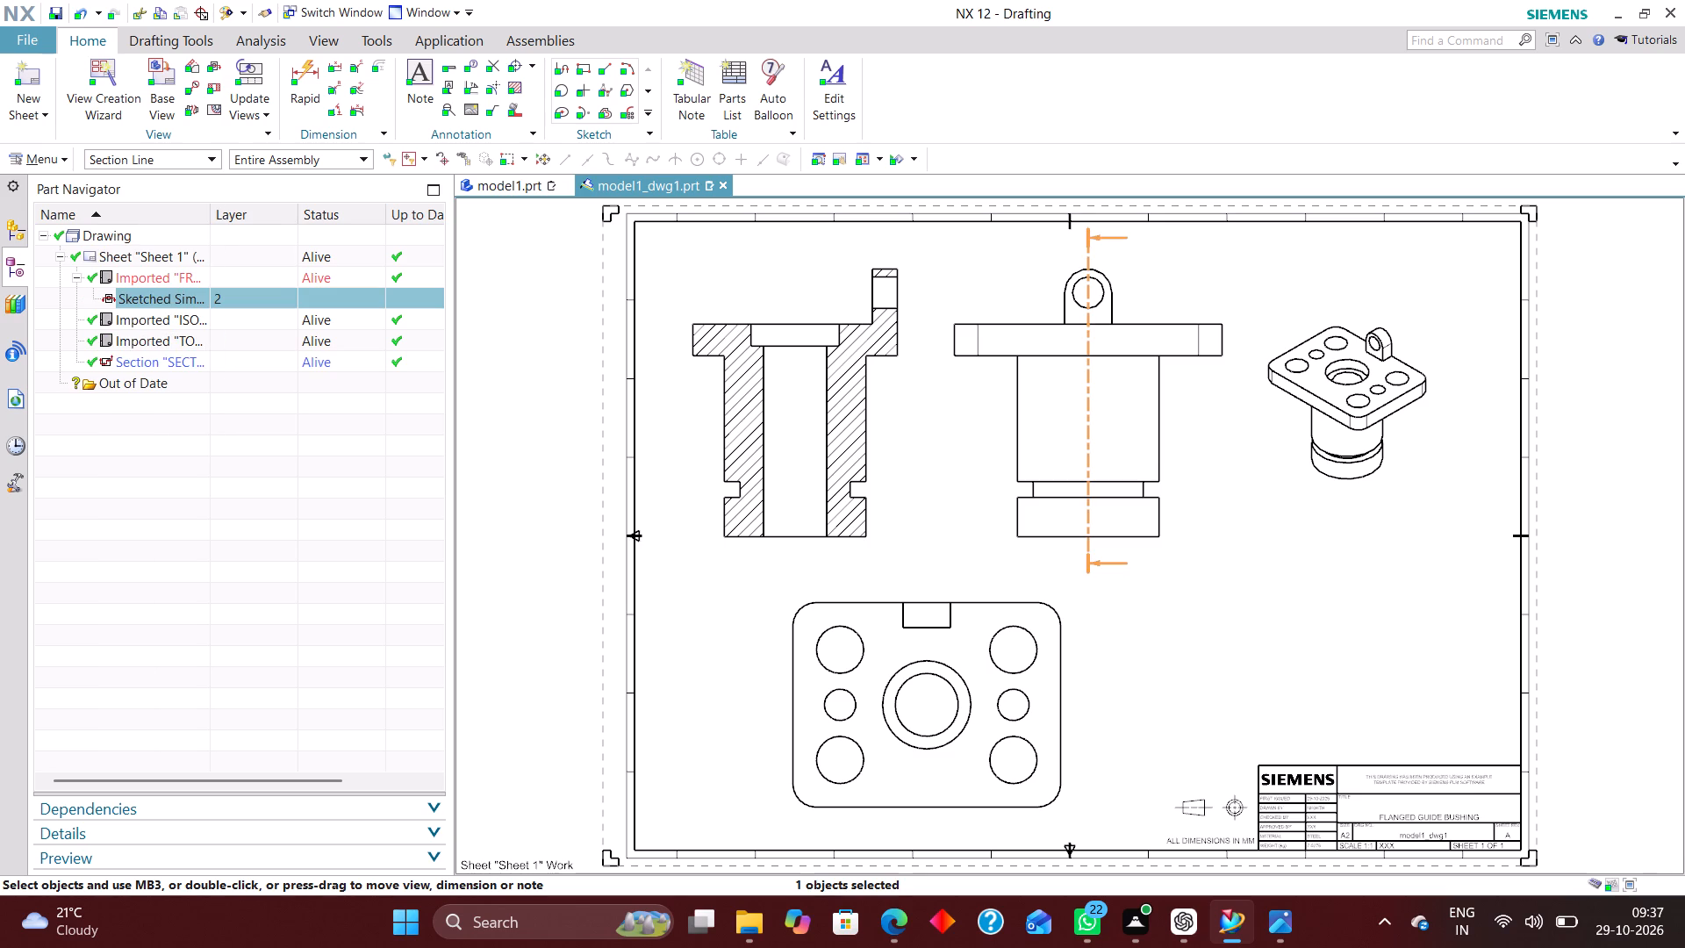
pyautogui.hotkey('ctrl', 'j')
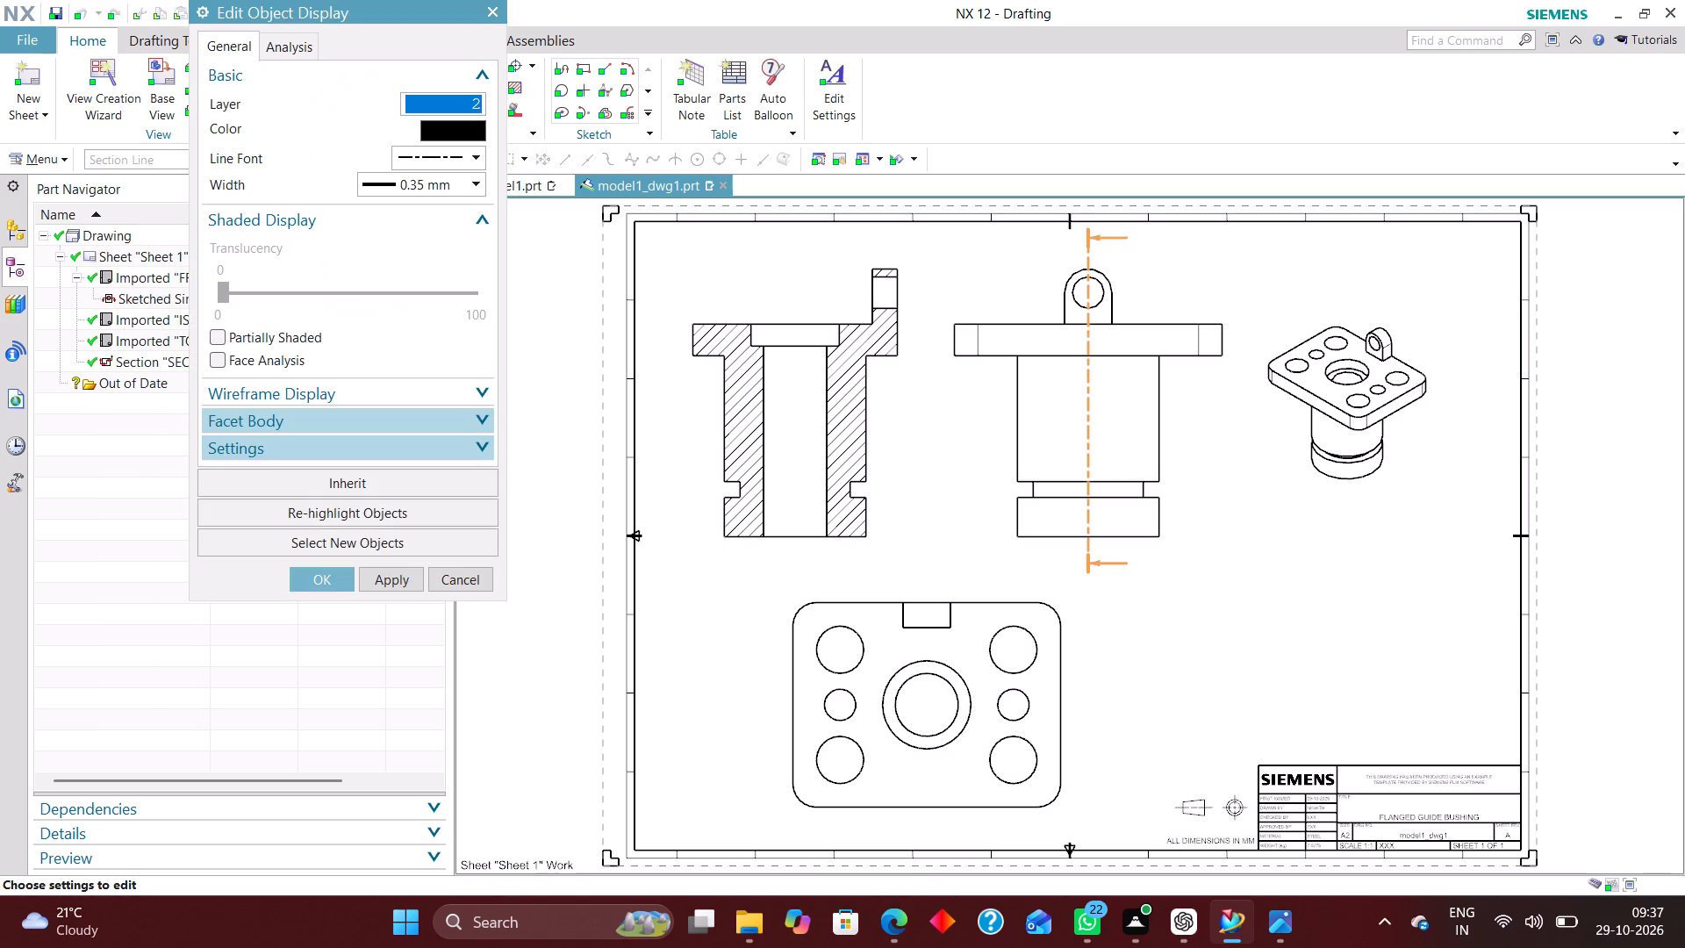
pyautogui.write('226')
pyautogui.press('Return')
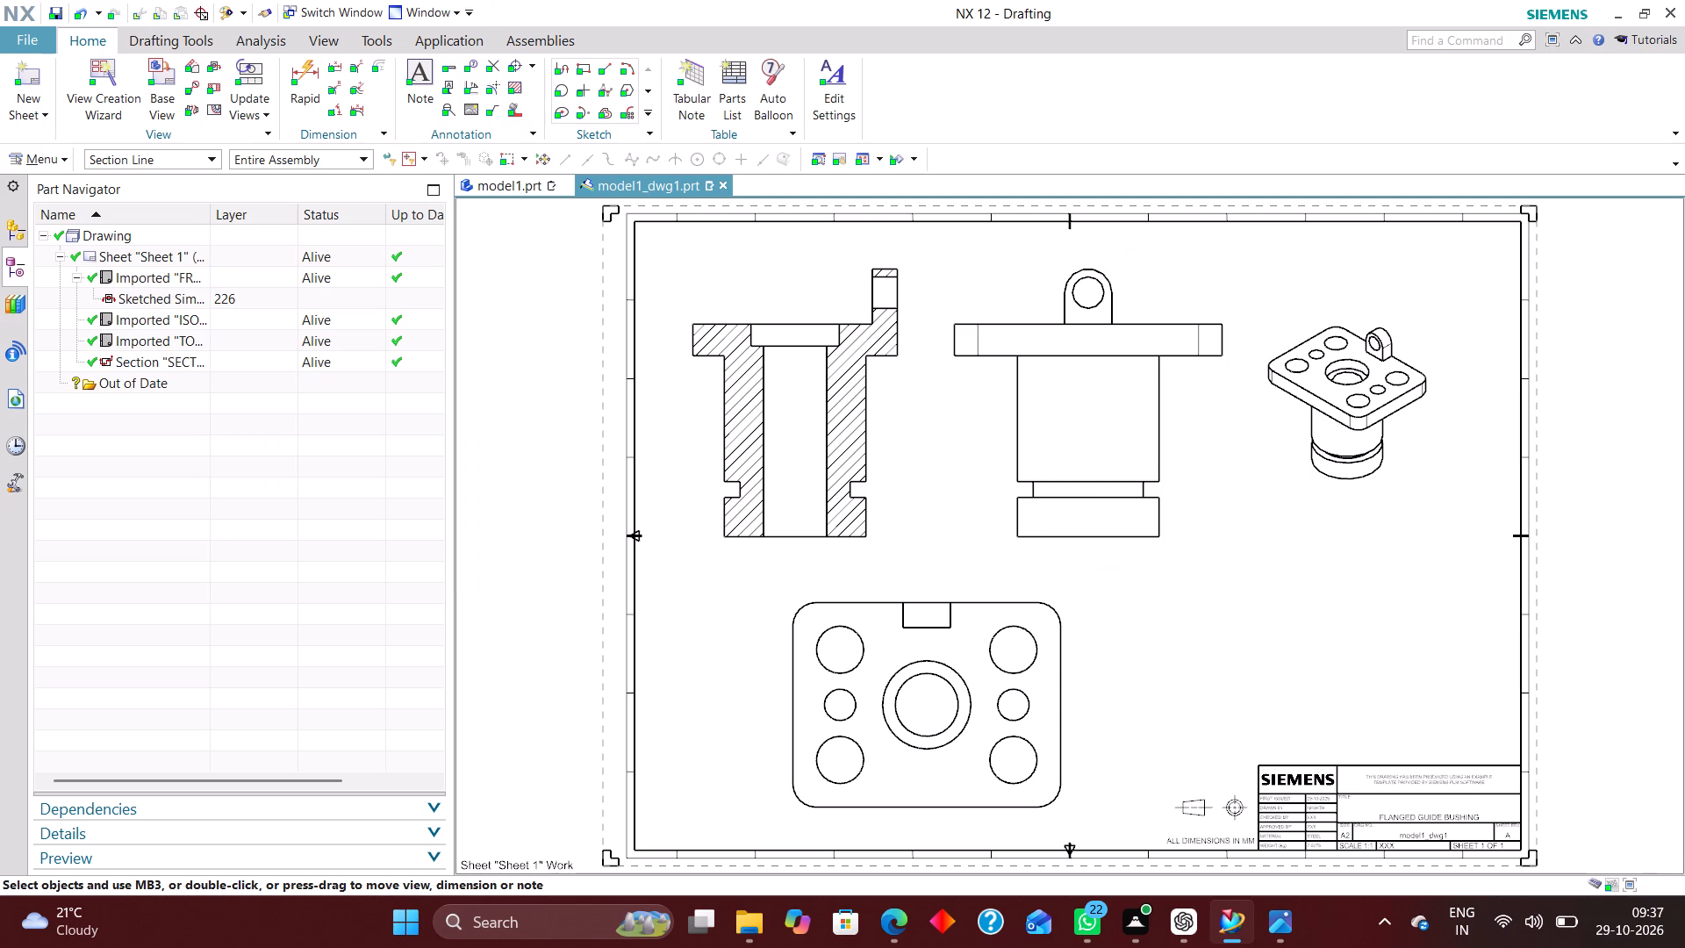
# In the layer settings, turn on every layer in the ALL category and set the category to visible only.
pyautogui.click(161, 152)
pyautogui.click(316, 427)
pyautogui.hotkey('ctrl', 'l')
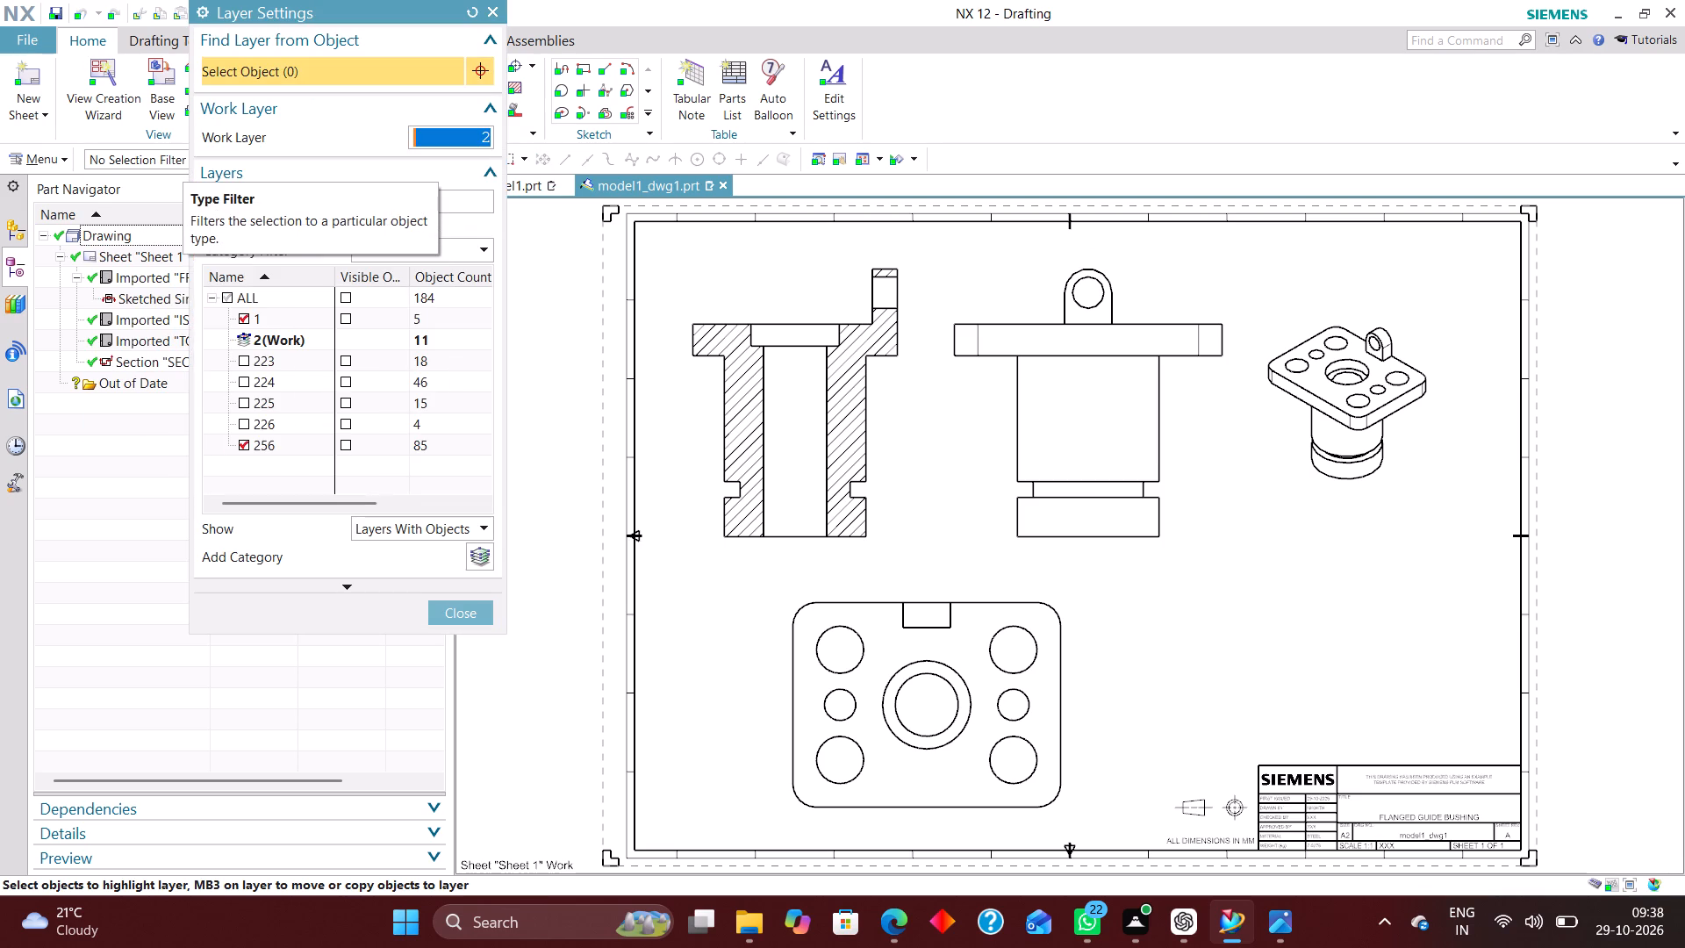
pyautogui.click(226, 293)
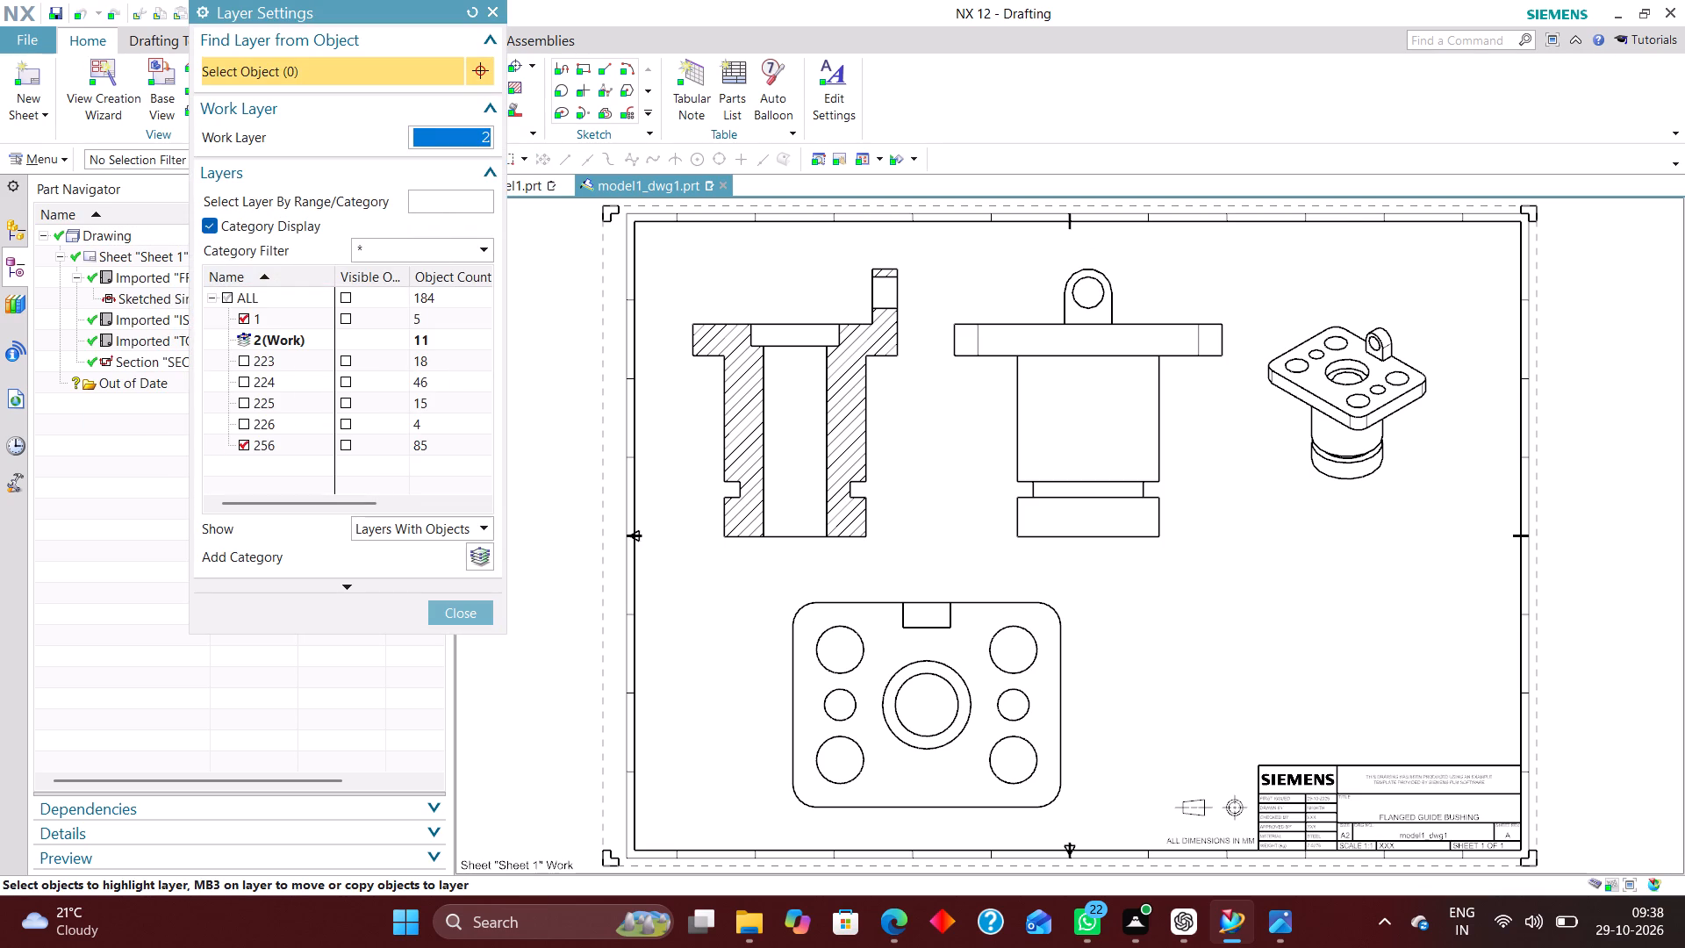
pyautogui.click(346, 297)
pyautogui.click(470, 614)
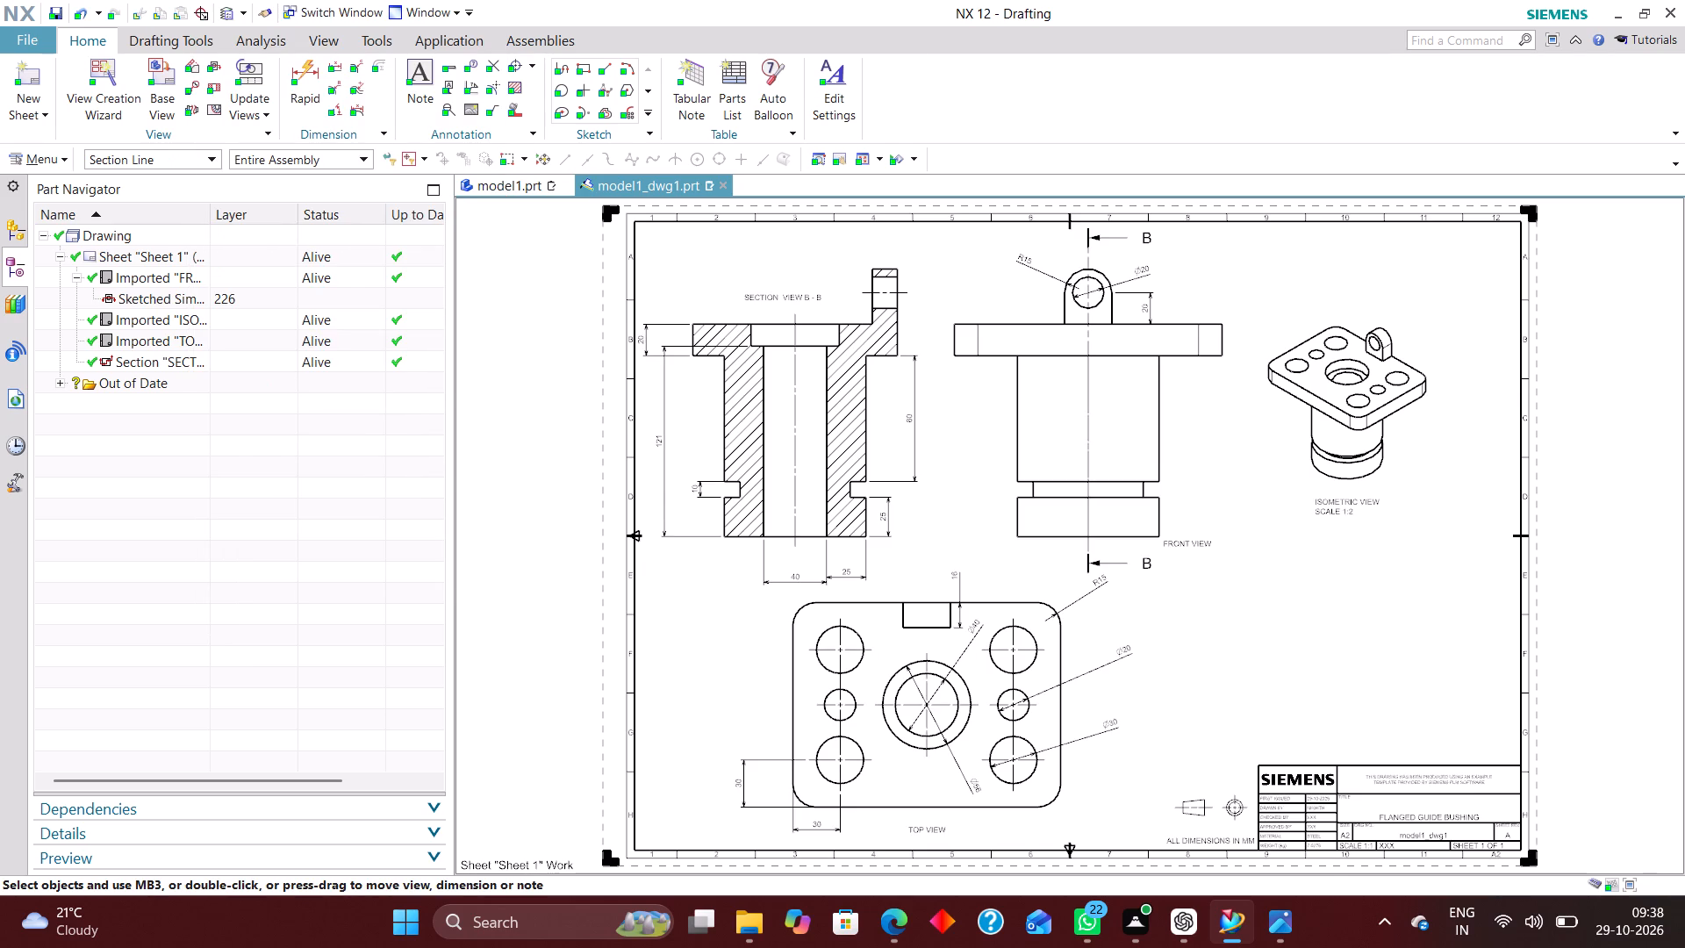
# Examine the drawing sheet's views and annotations, including the dimensions beneath SECTION VIEW B-B.
pyautogui.scroll(2, 1194, 636)
pyautogui.scroll(-2, 1144, 621)
pyautogui.moveTo(1258, 585); pyautogui.dragTo(1219, 665, button='right')
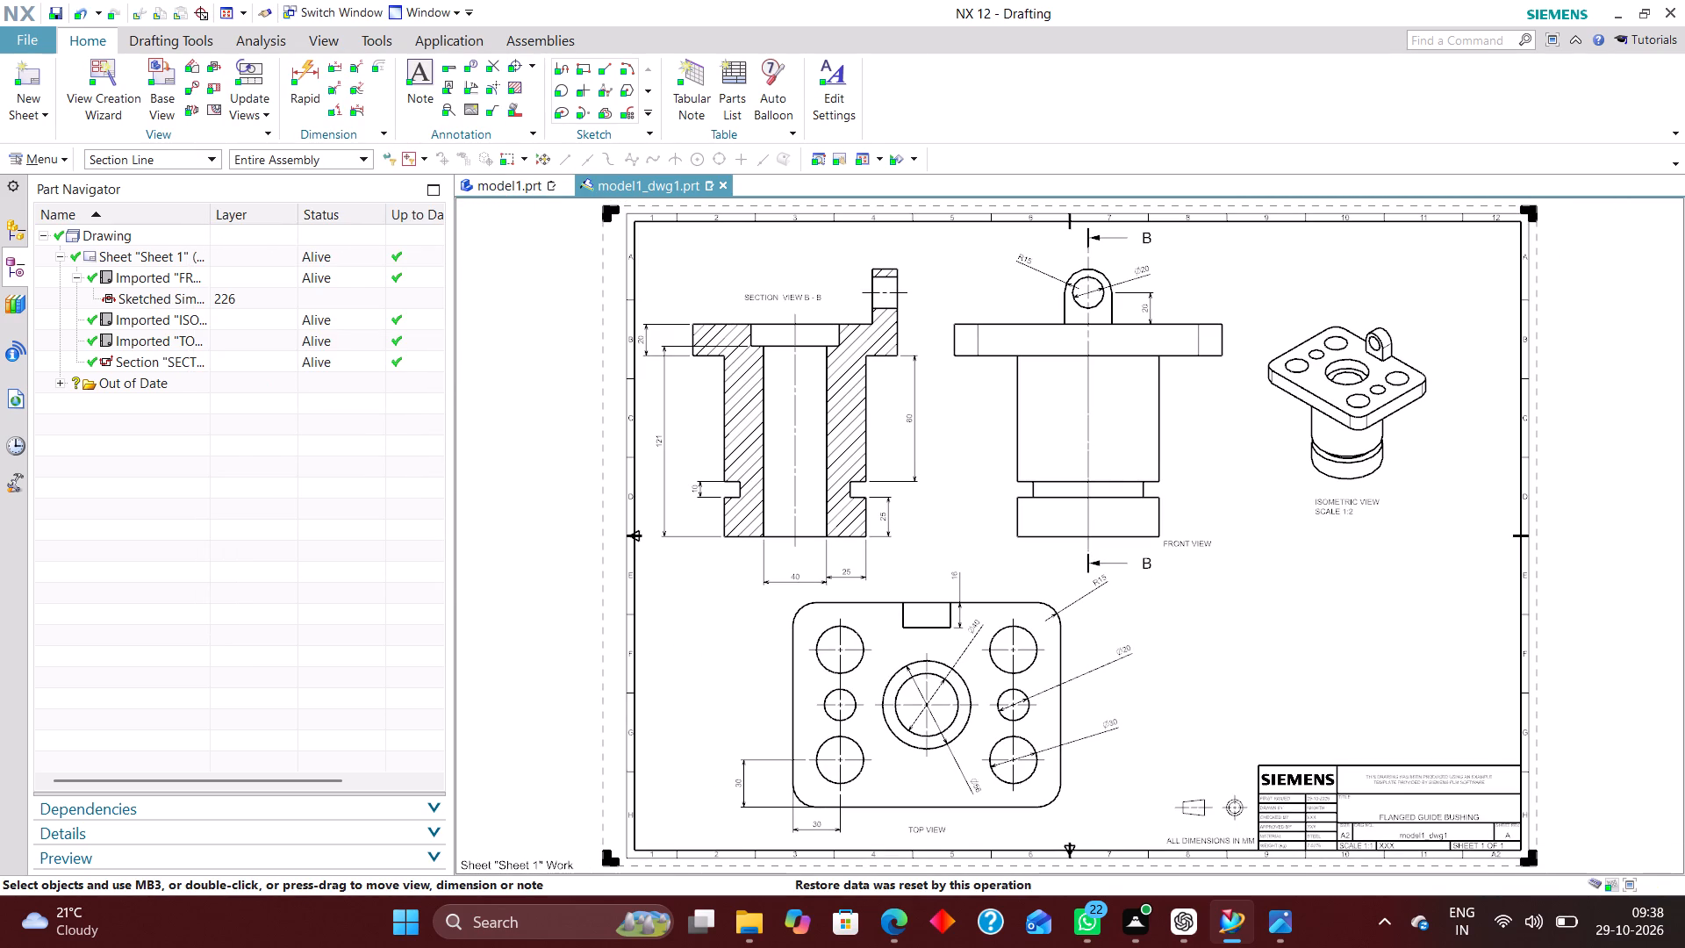
pyautogui.scroll(4, 843, 549)
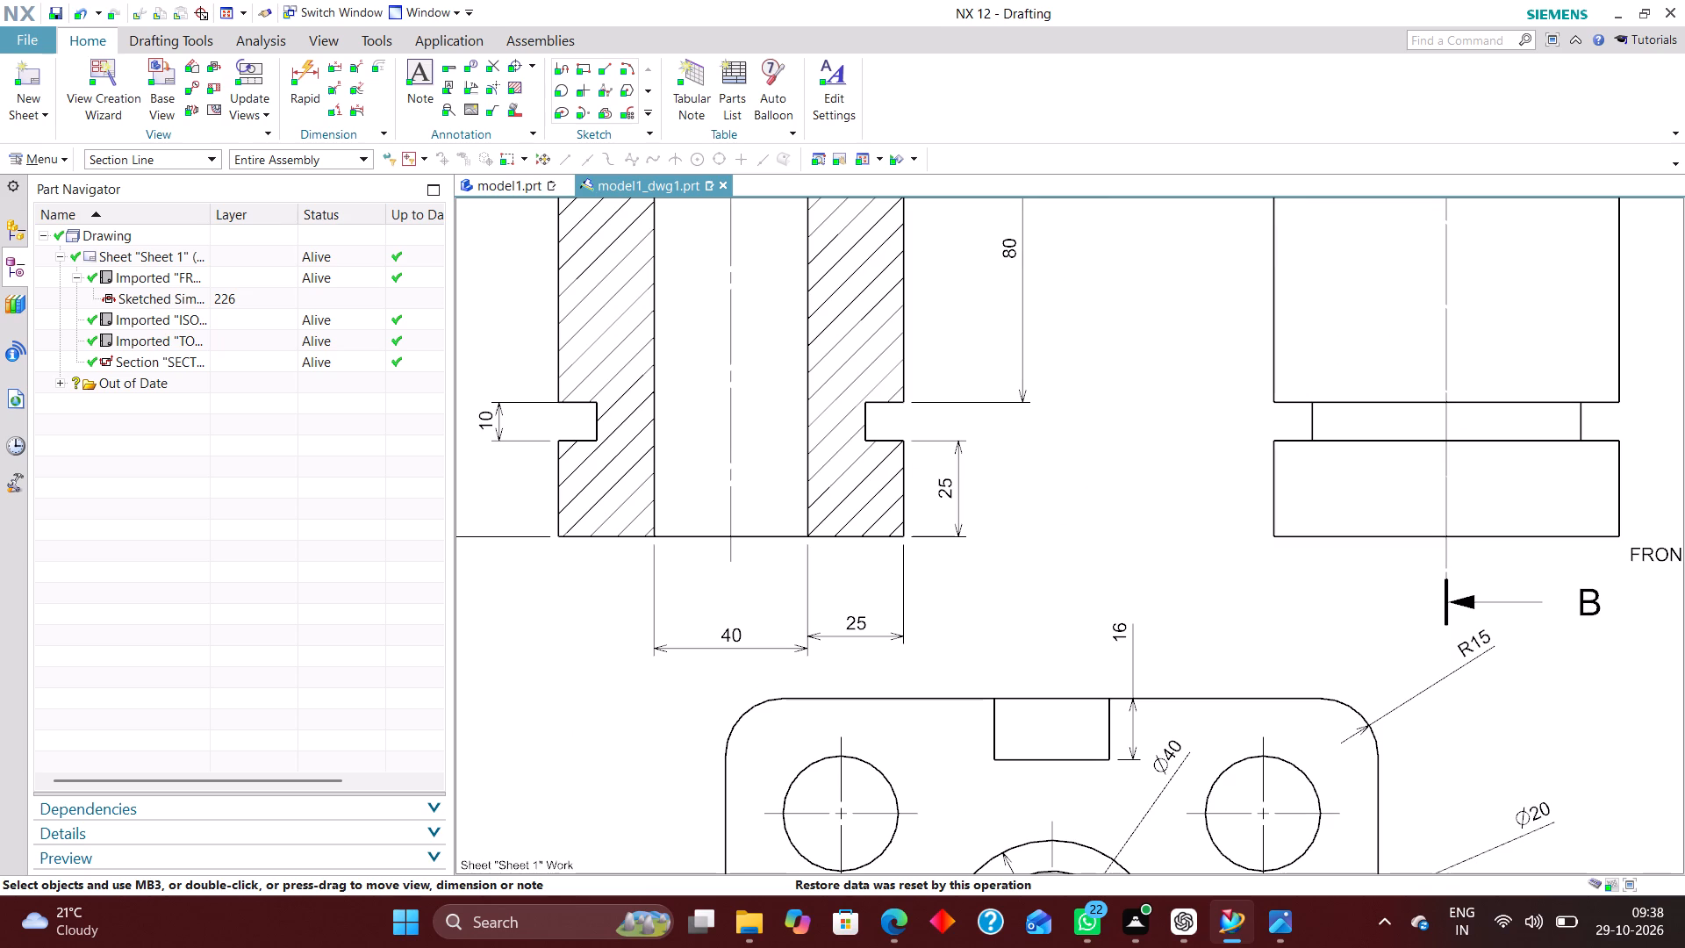
pyautogui.click(737, 643)
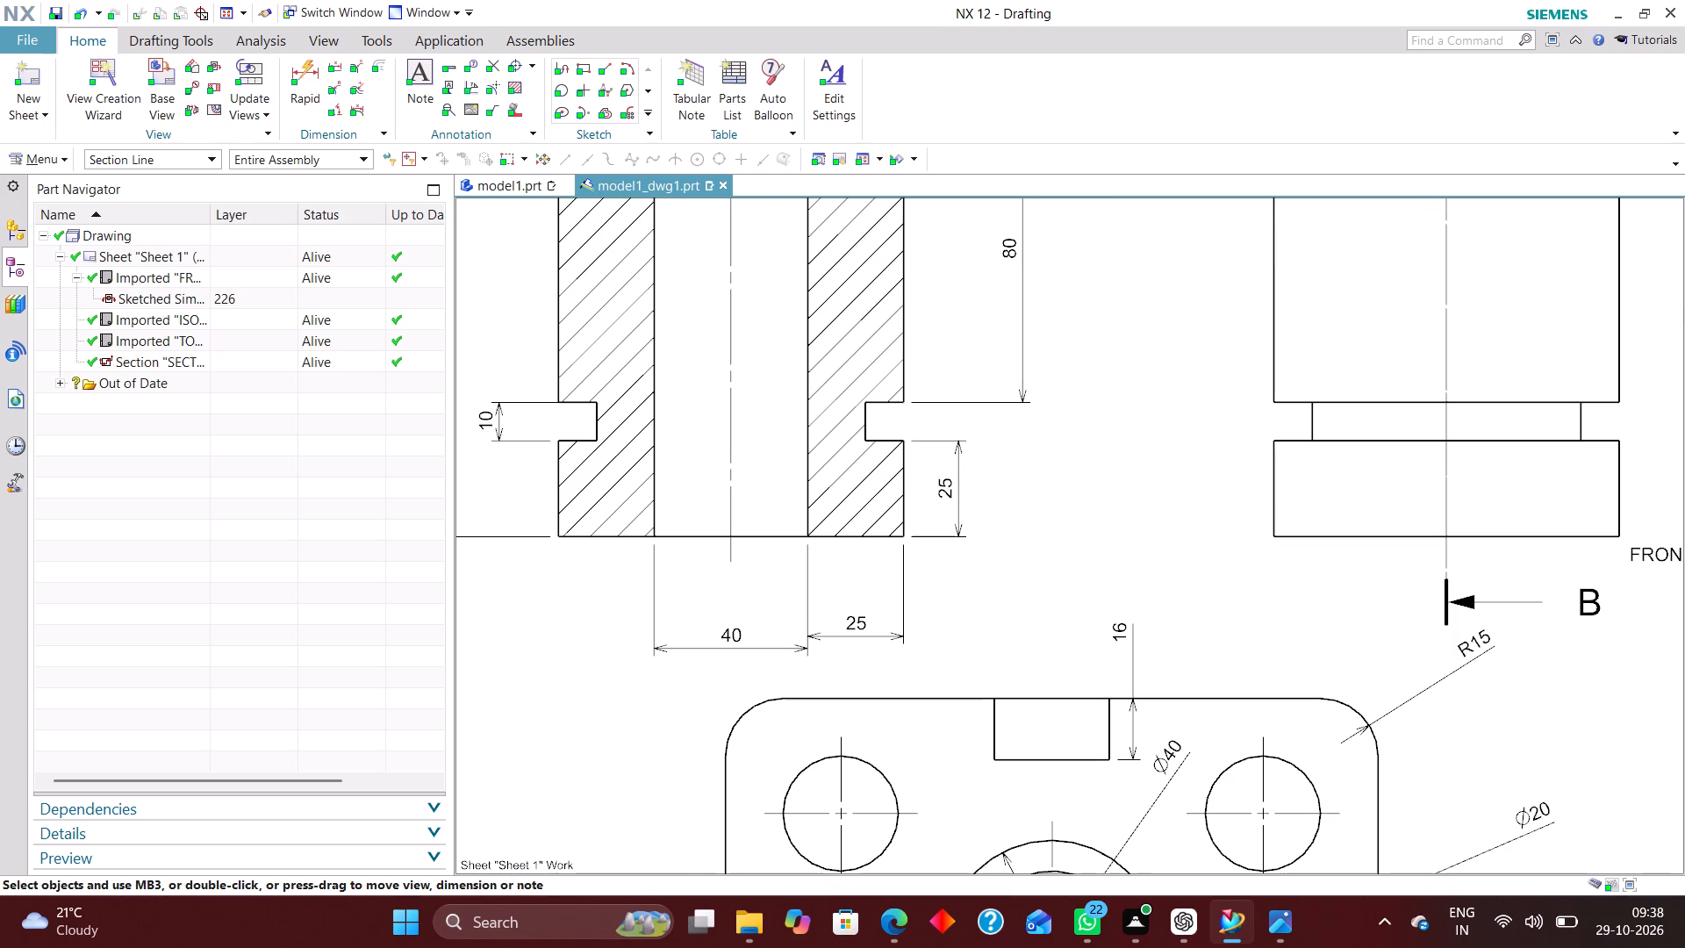
pyautogui.scroll(-5, 616, 513)
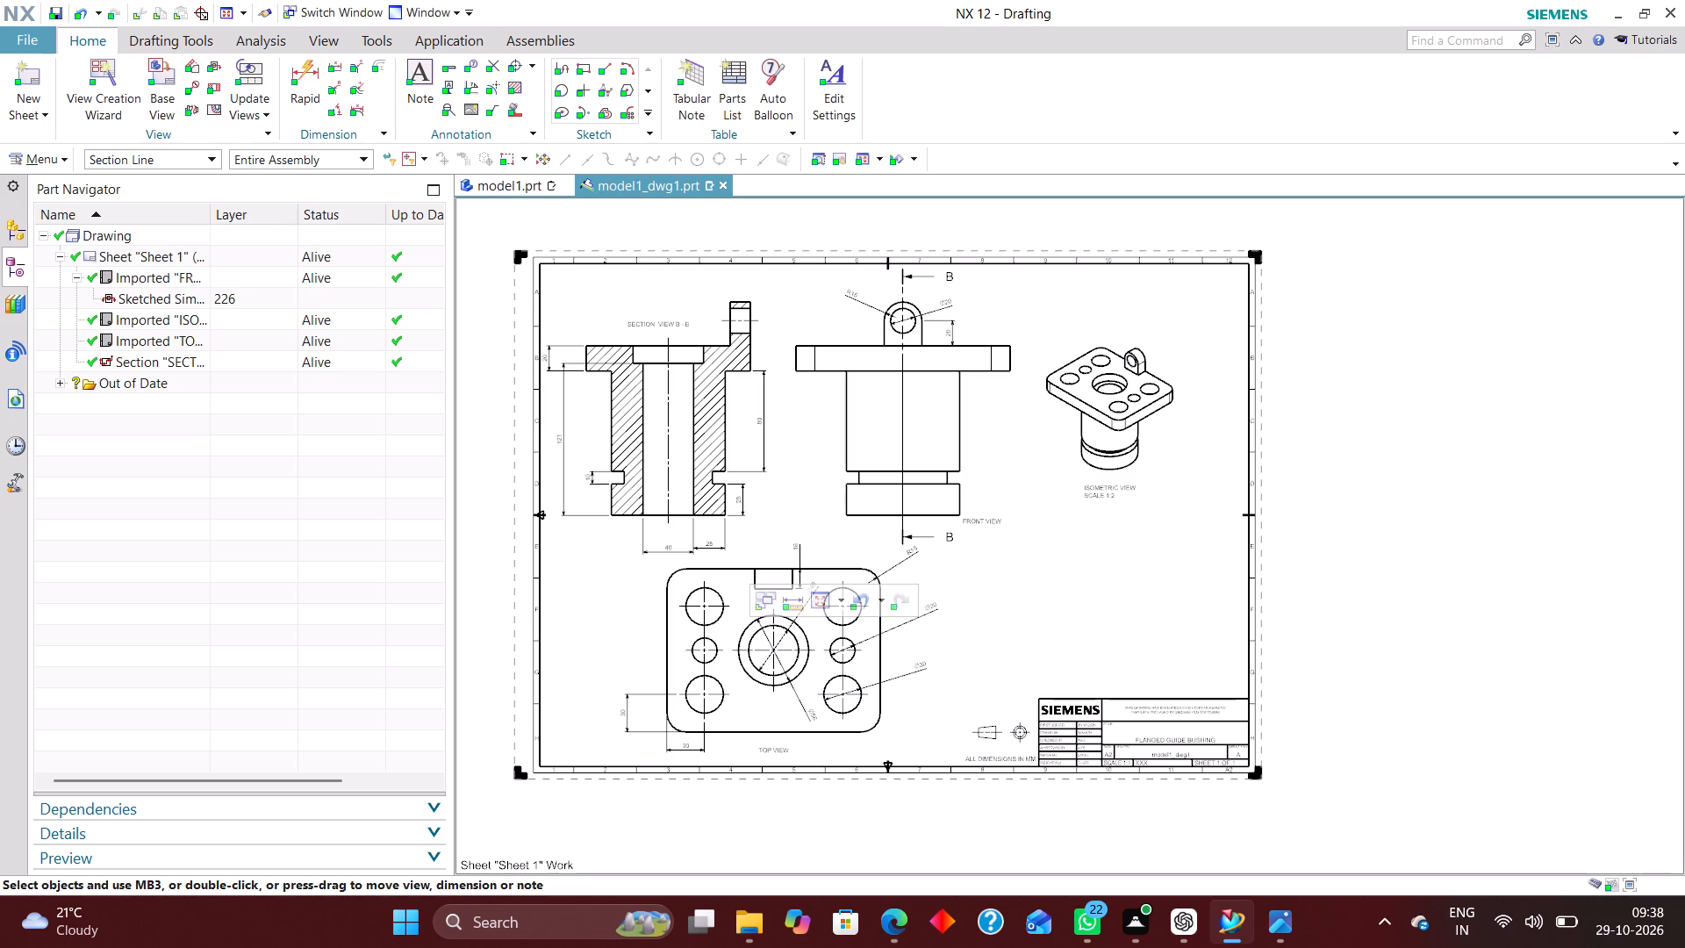
pyautogui.moveTo(1088, 542); pyautogui.dragTo(979, 631, button='right')
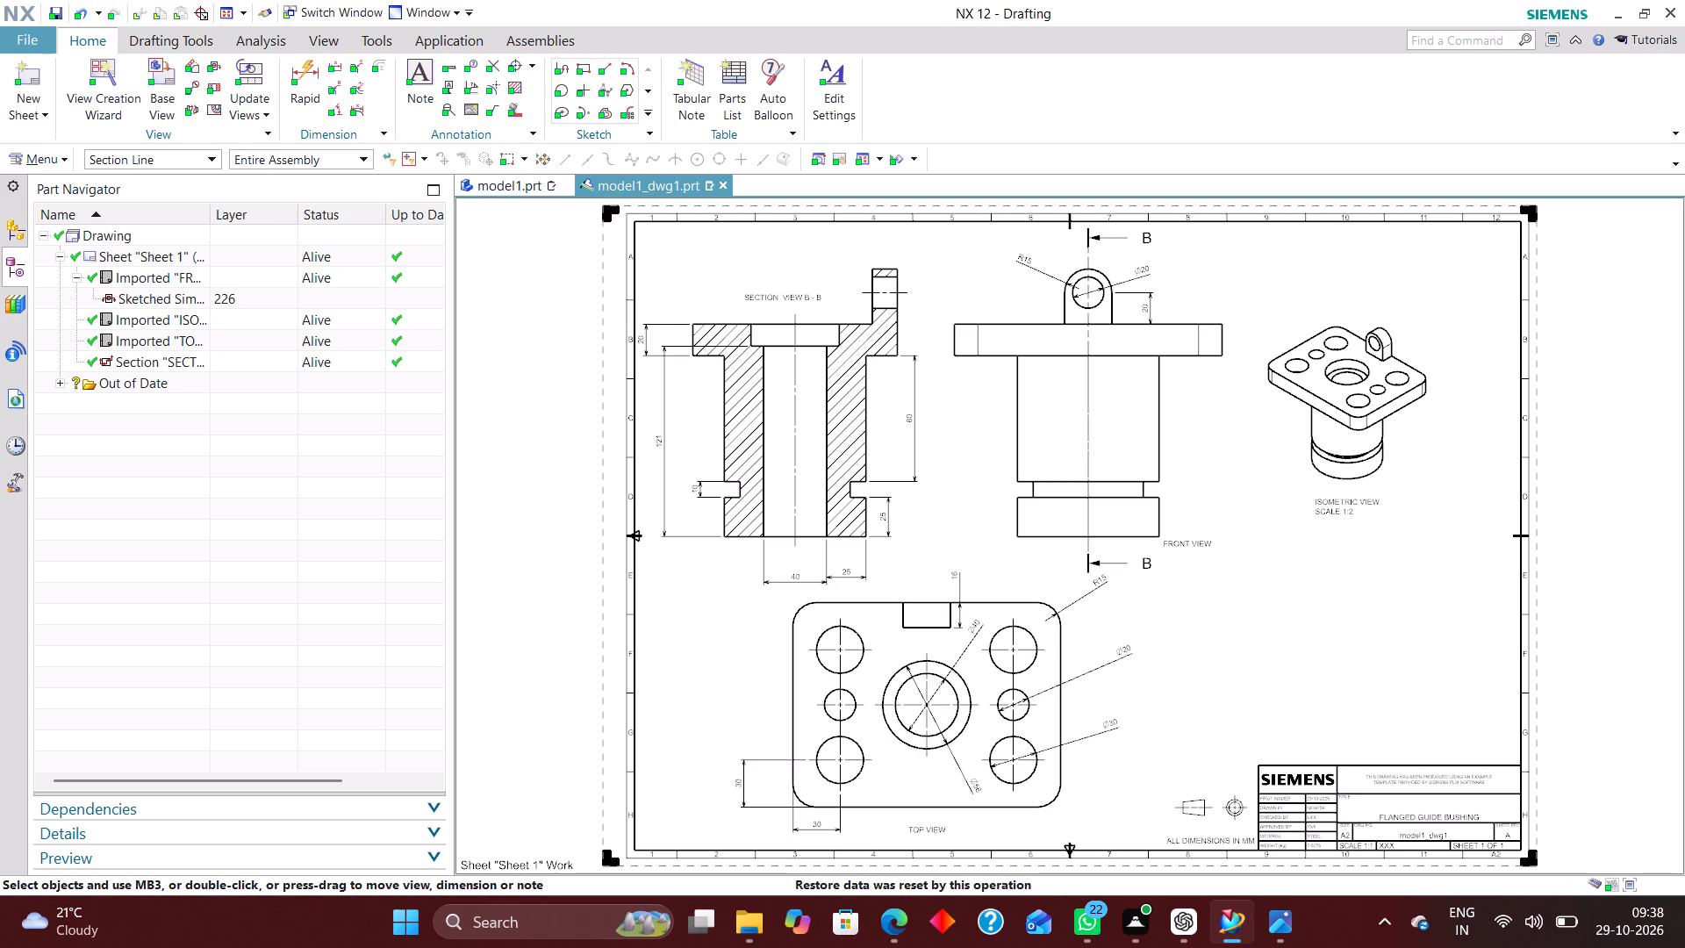
# Switch to model1.prt and stop the journal recording.
pyautogui.click(500, 183)
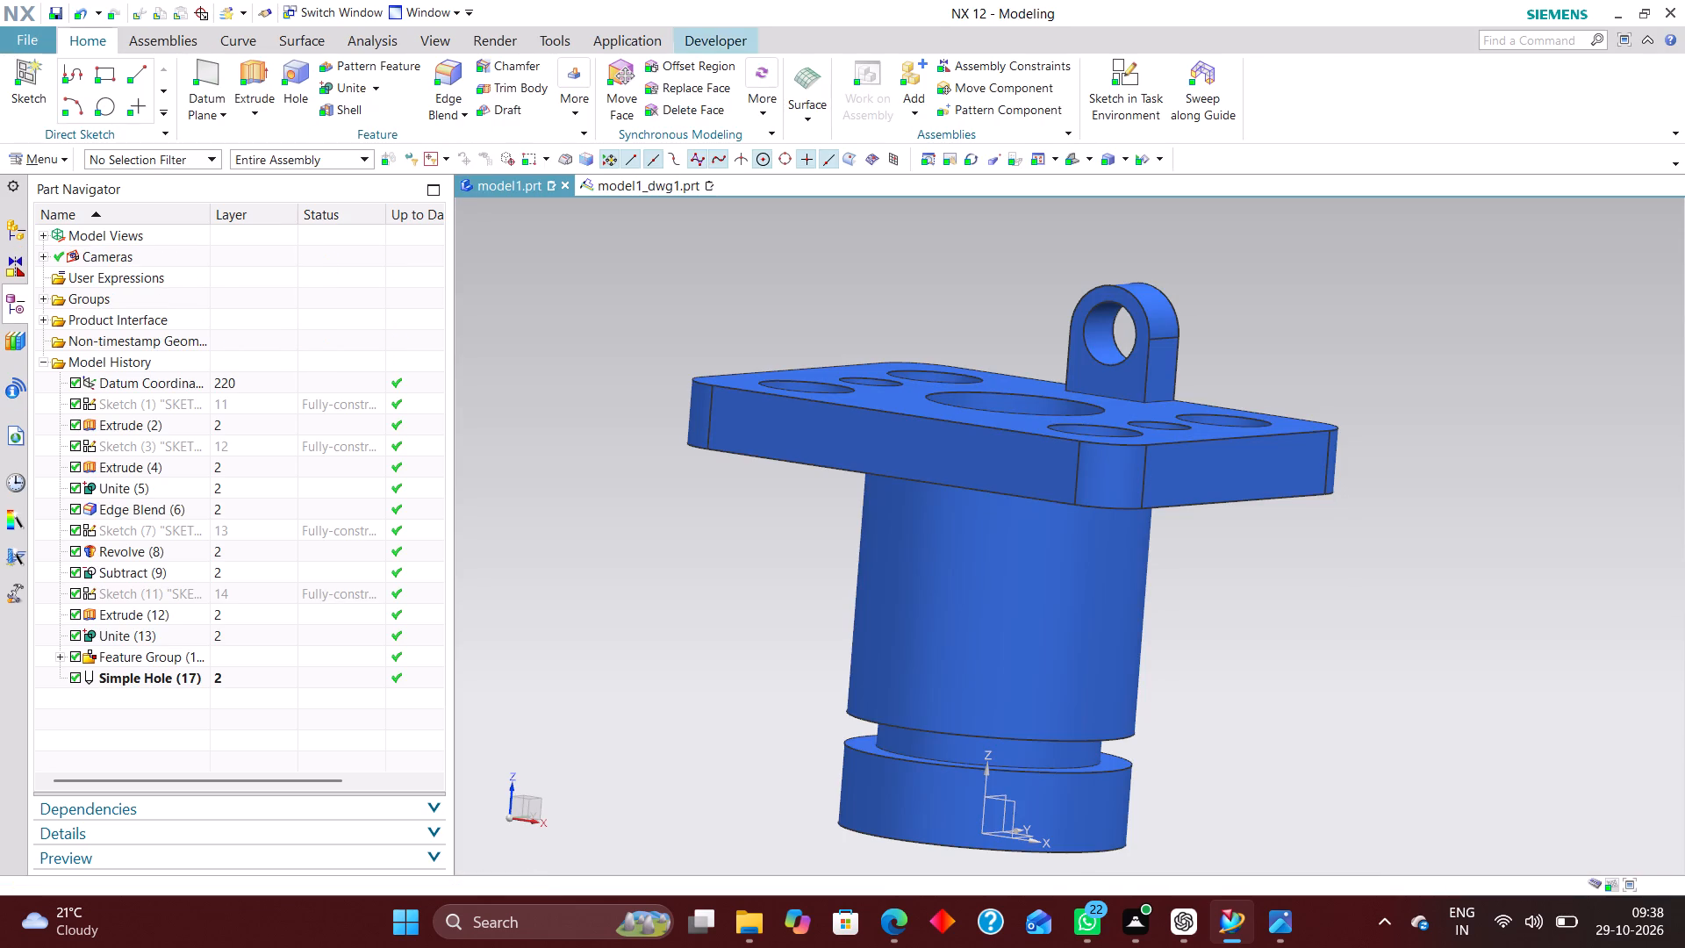
pyautogui.click(697, 34)
pyautogui.click(580, 75)
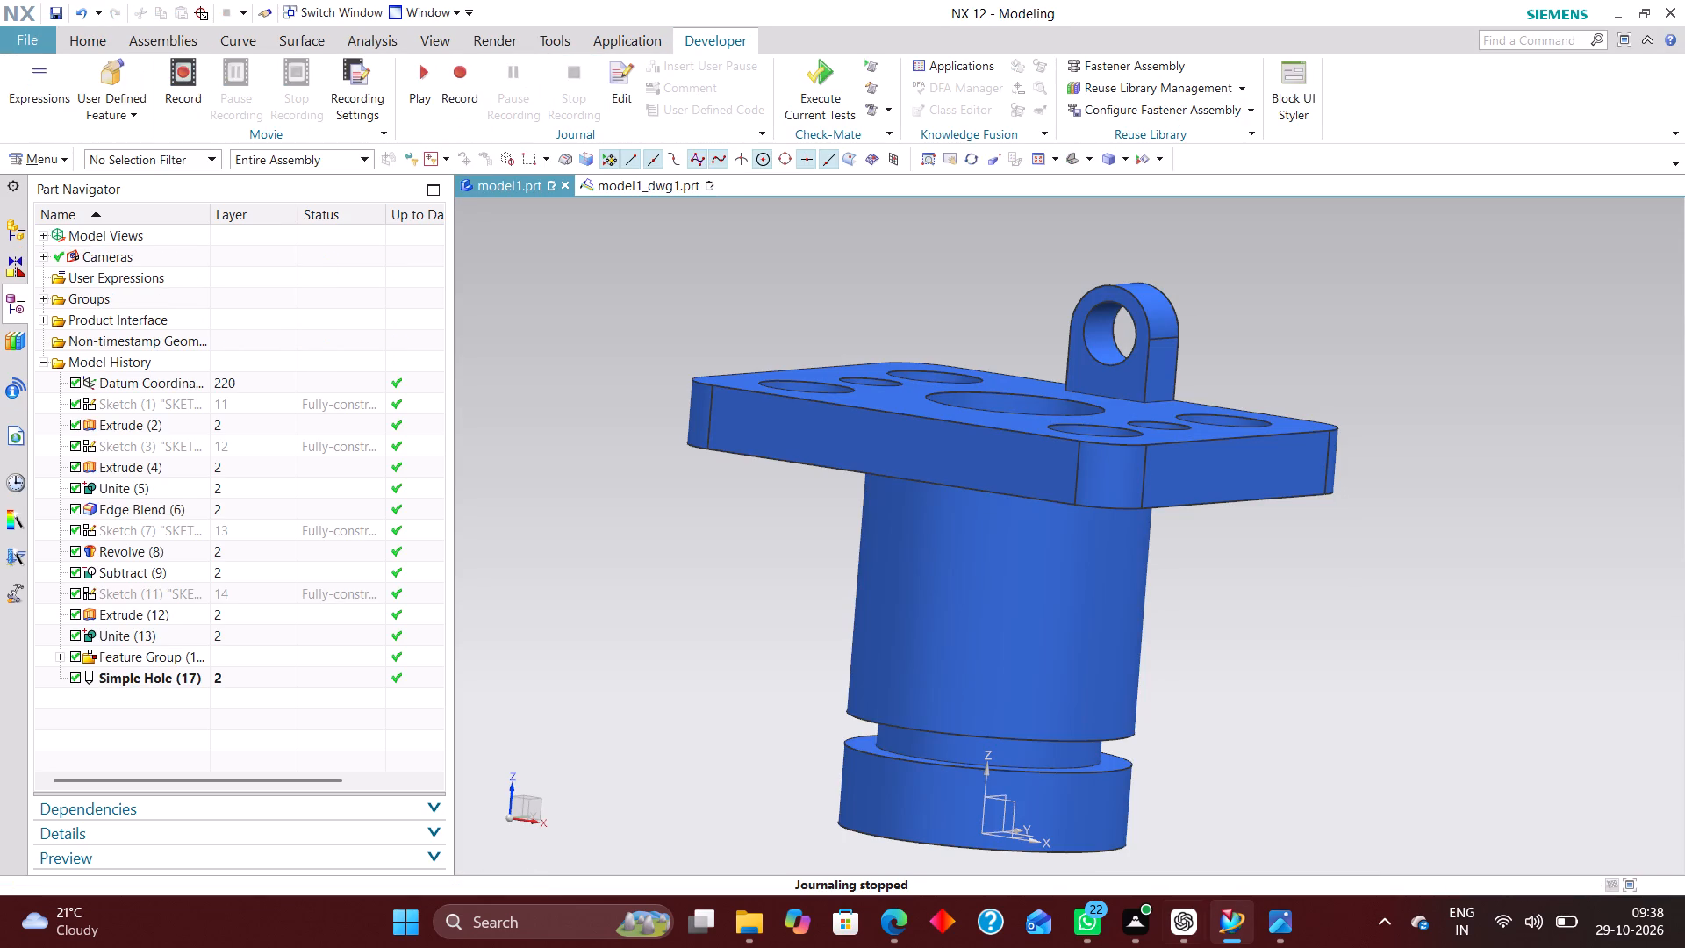